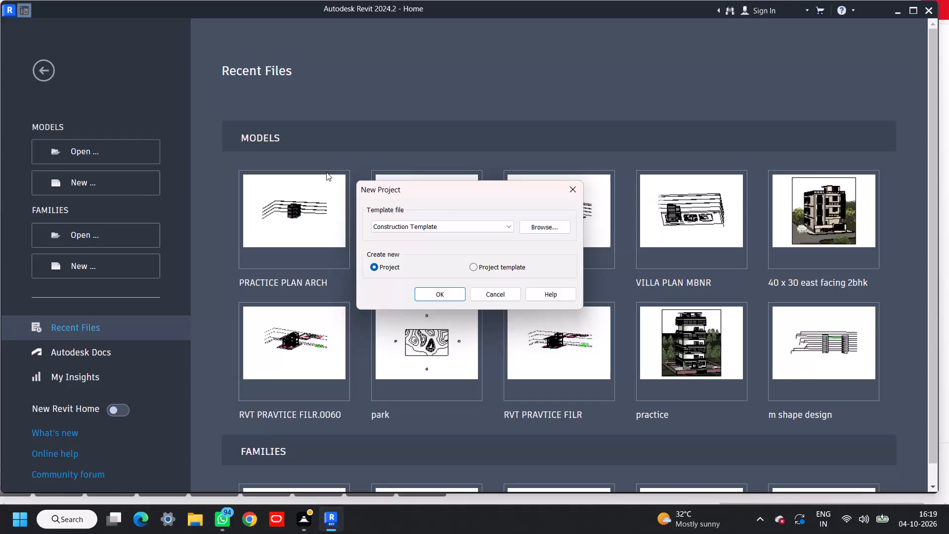
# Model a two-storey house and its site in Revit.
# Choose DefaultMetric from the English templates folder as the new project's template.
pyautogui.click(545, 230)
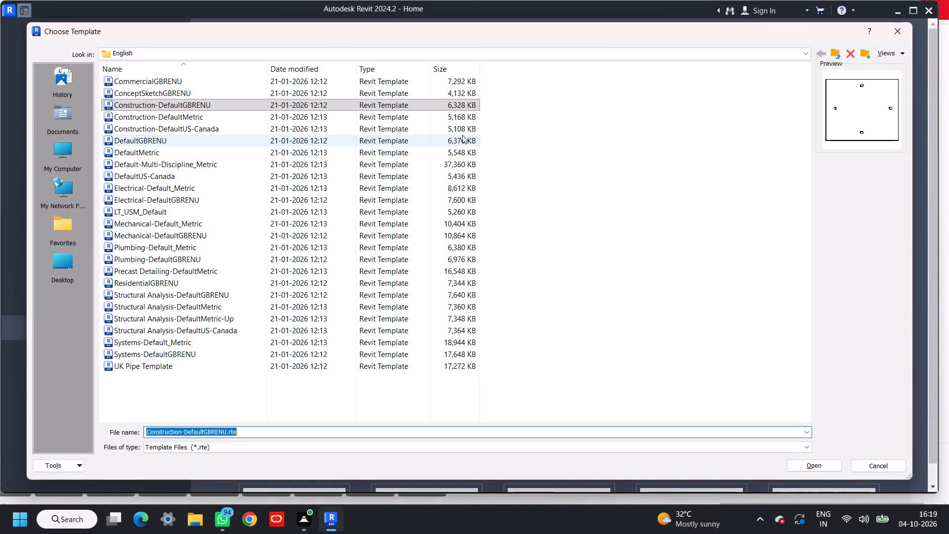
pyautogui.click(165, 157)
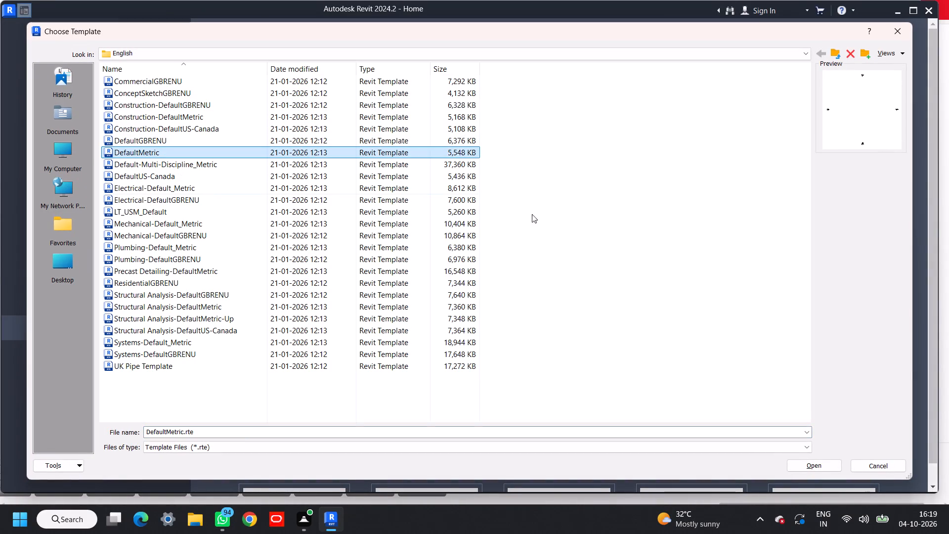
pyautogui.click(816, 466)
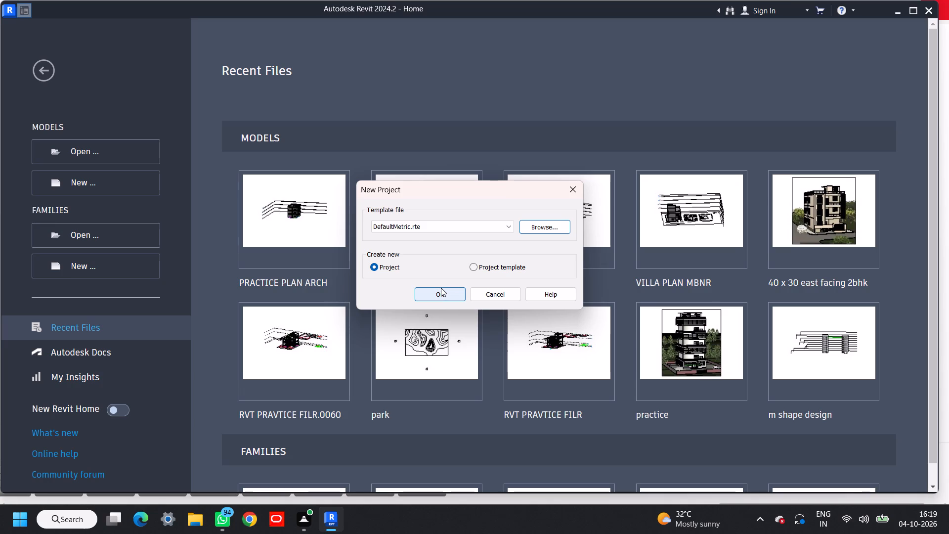
# Create a new project from the default.rte template in the English-Imperial templates folder.
pyautogui.click(532, 225)
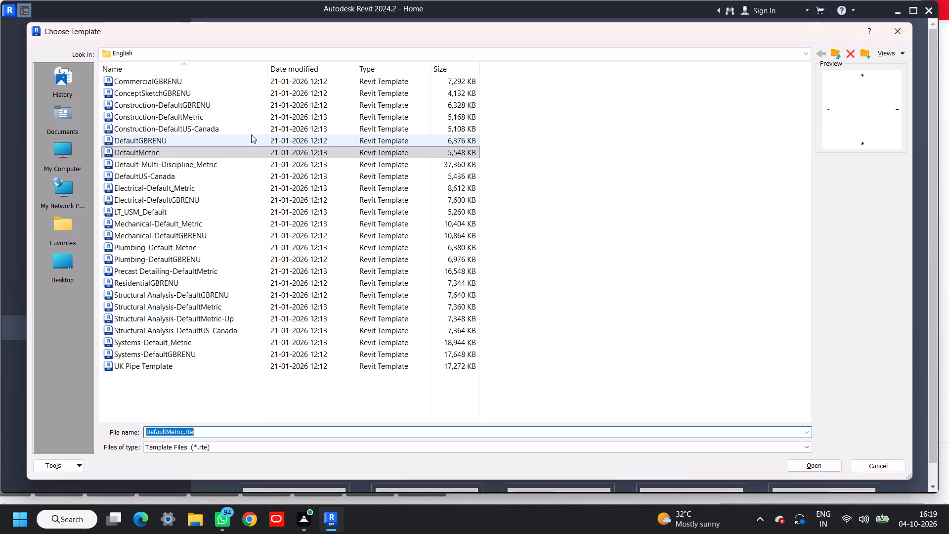
pyautogui.click(833, 52)
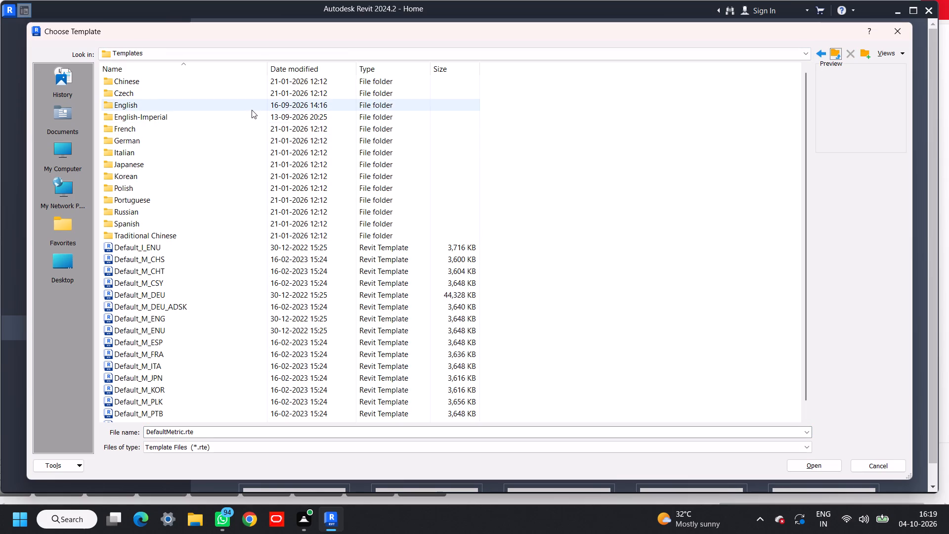
pyautogui.doubleClick(247, 115)
pyautogui.click(186, 105)
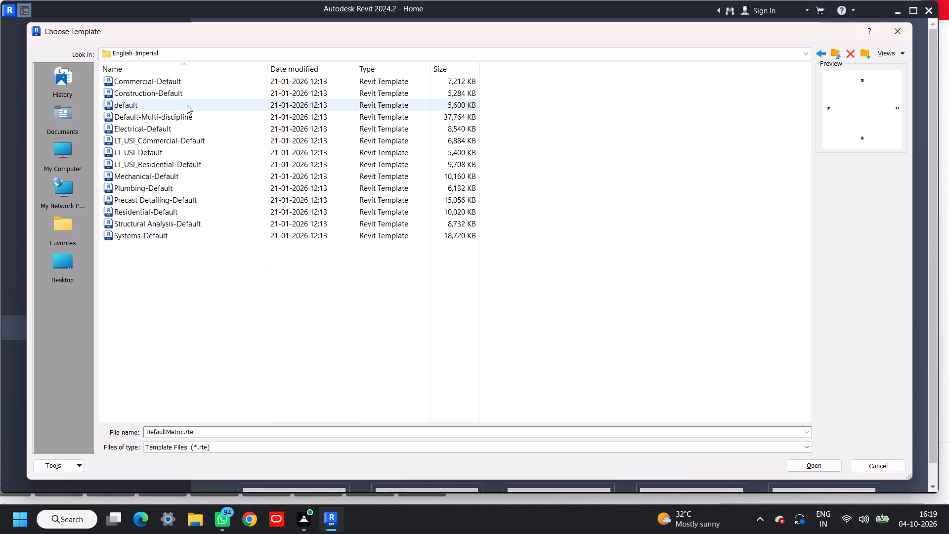
pyautogui.doubleClick(362, 104)
pyautogui.click(437, 292)
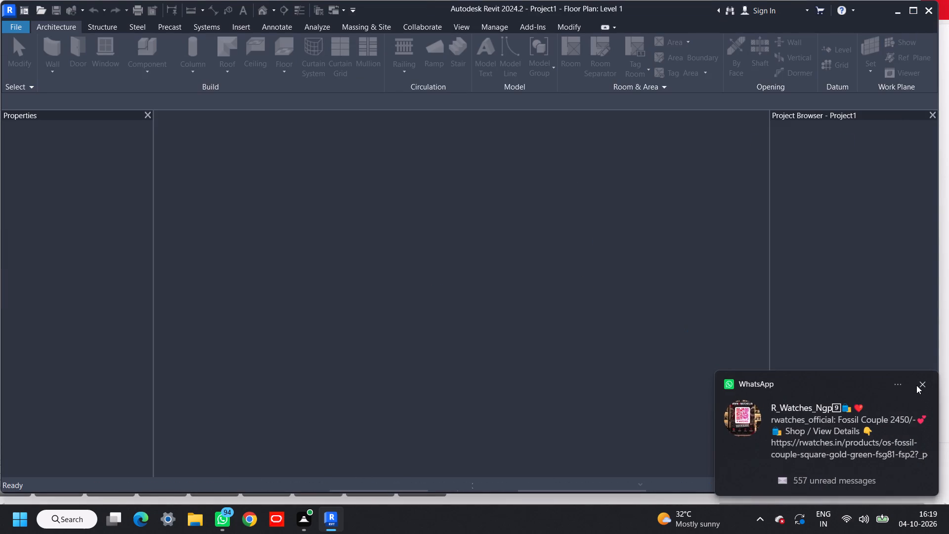
# Dismiss the chat notification and maximize the application window.
pyautogui.click(917, 384)
pyautogui.click(908, 13)
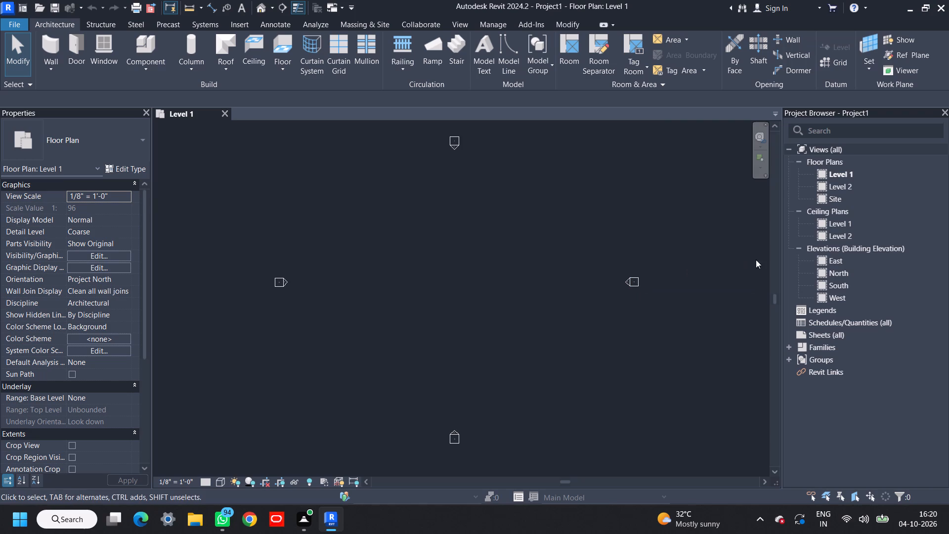
# Open the North building elevation and bring the level heads into close view.
pyautogui.doubleClick(855, 272)
pyautogui.moveTo(627, 314); pyautogui.dragTo(550, 303, button='middle')
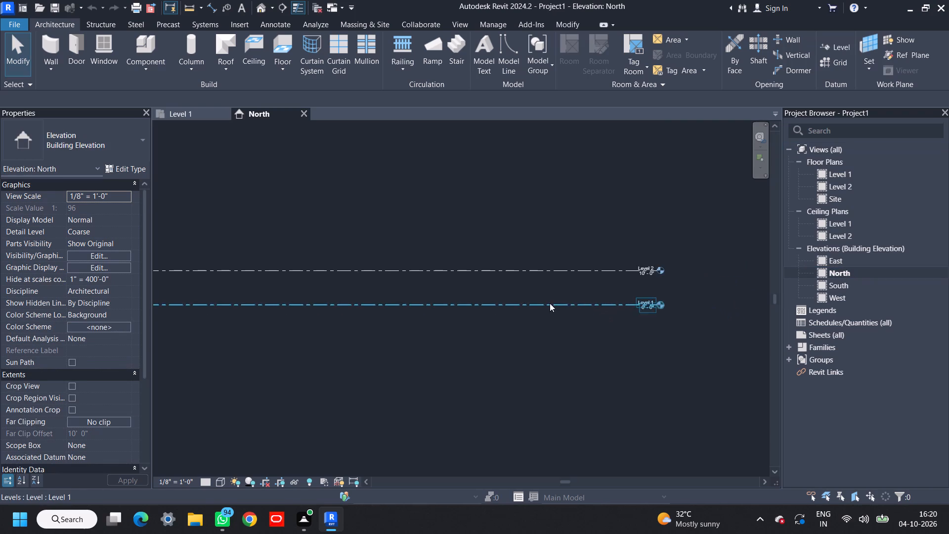
pyautogui.scroll(8, 671, 318)
pyautogui.moveTo(628, 310); pyautogui.dragTo(627, 333, button='middle')
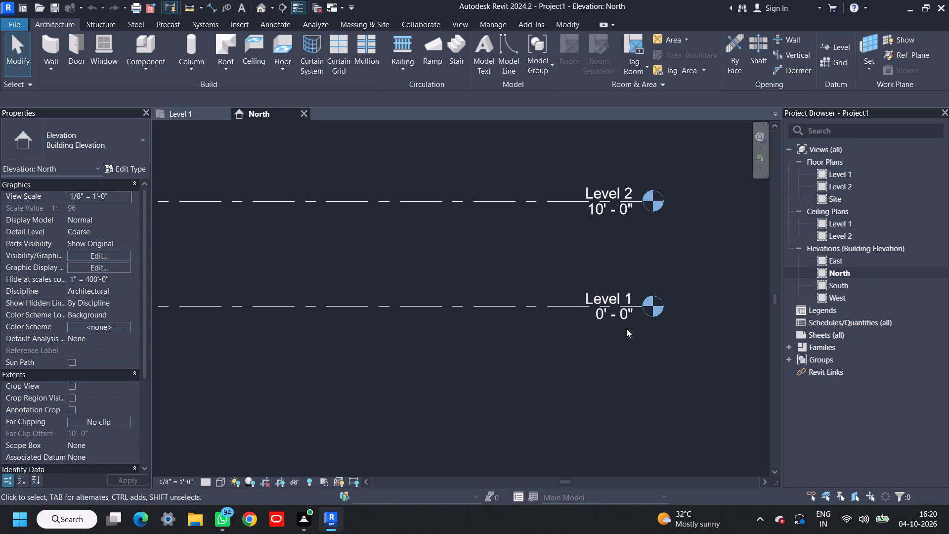
pyautogui.scroll(7, 625, 326)
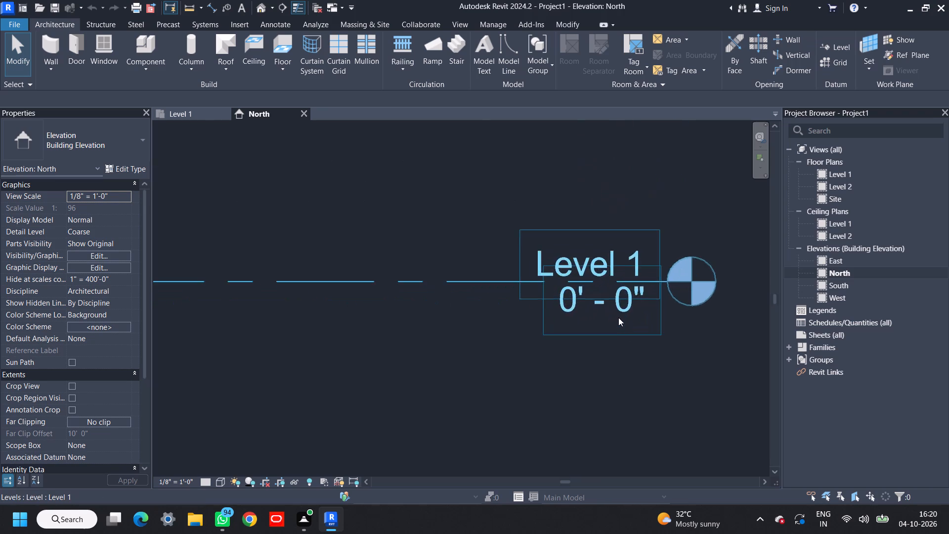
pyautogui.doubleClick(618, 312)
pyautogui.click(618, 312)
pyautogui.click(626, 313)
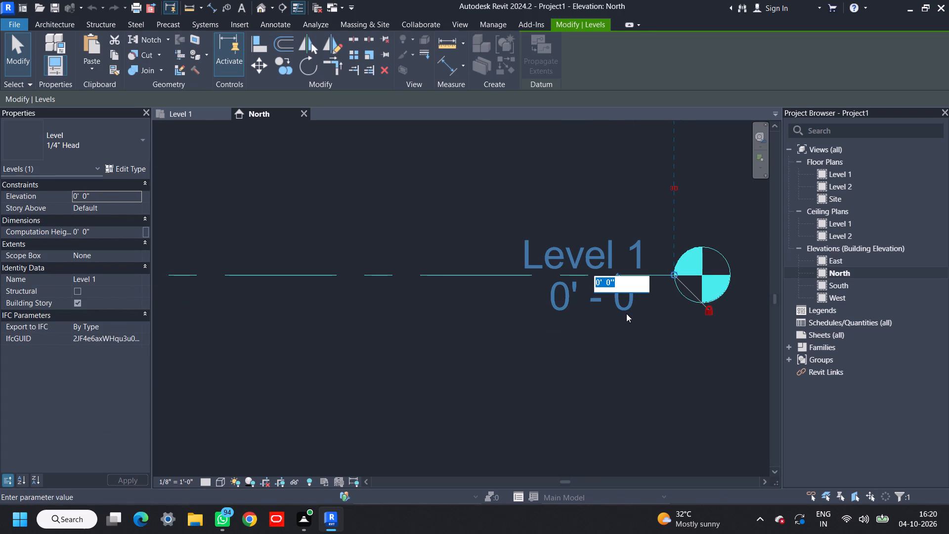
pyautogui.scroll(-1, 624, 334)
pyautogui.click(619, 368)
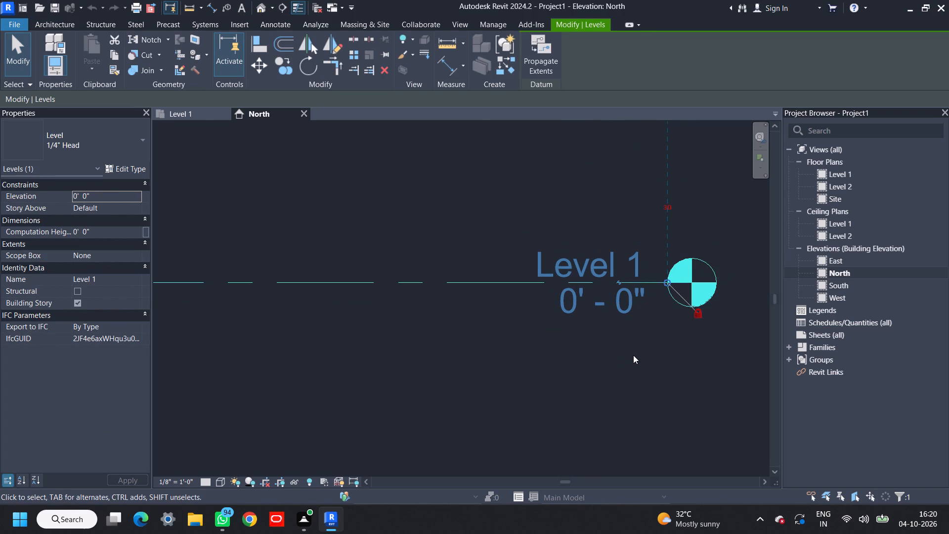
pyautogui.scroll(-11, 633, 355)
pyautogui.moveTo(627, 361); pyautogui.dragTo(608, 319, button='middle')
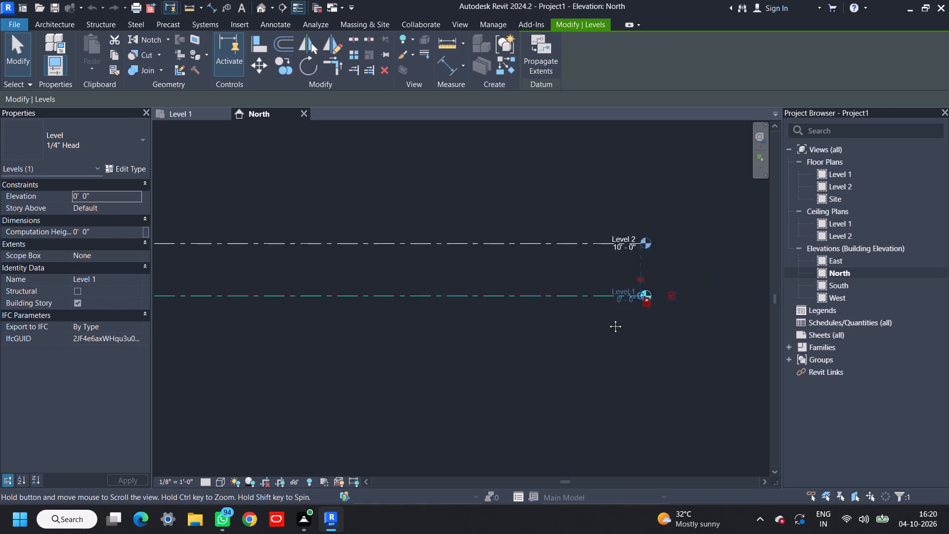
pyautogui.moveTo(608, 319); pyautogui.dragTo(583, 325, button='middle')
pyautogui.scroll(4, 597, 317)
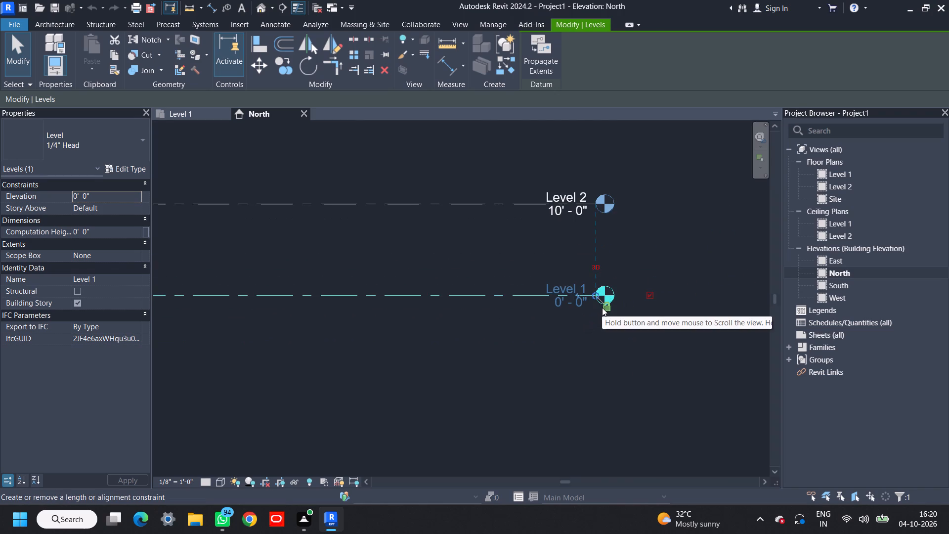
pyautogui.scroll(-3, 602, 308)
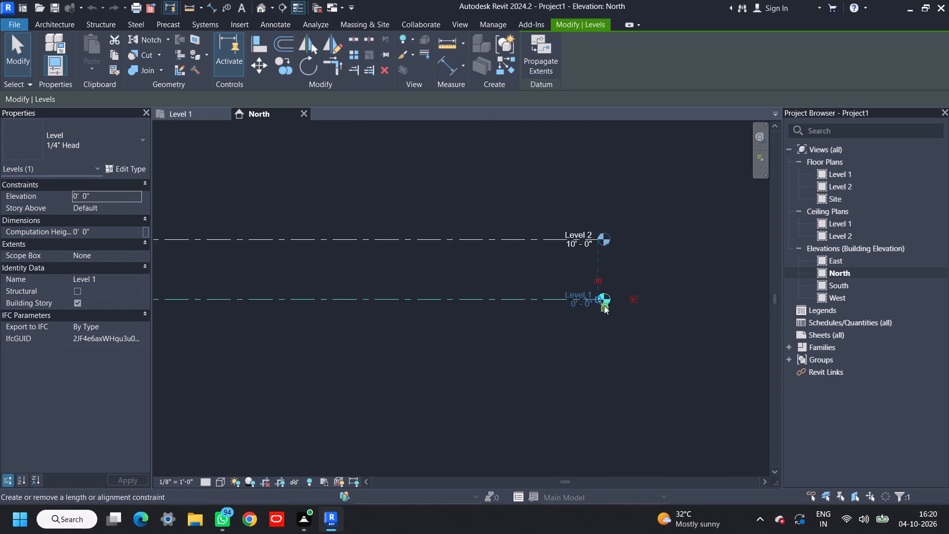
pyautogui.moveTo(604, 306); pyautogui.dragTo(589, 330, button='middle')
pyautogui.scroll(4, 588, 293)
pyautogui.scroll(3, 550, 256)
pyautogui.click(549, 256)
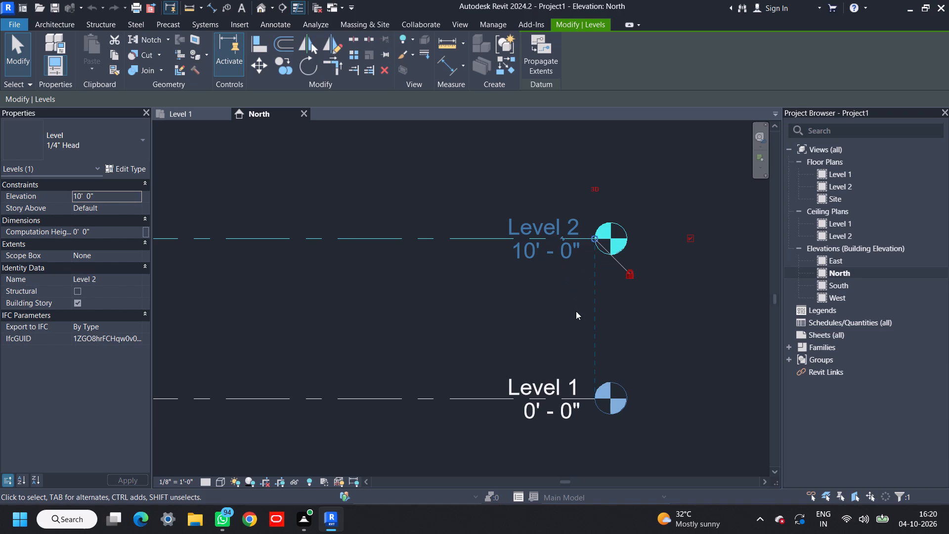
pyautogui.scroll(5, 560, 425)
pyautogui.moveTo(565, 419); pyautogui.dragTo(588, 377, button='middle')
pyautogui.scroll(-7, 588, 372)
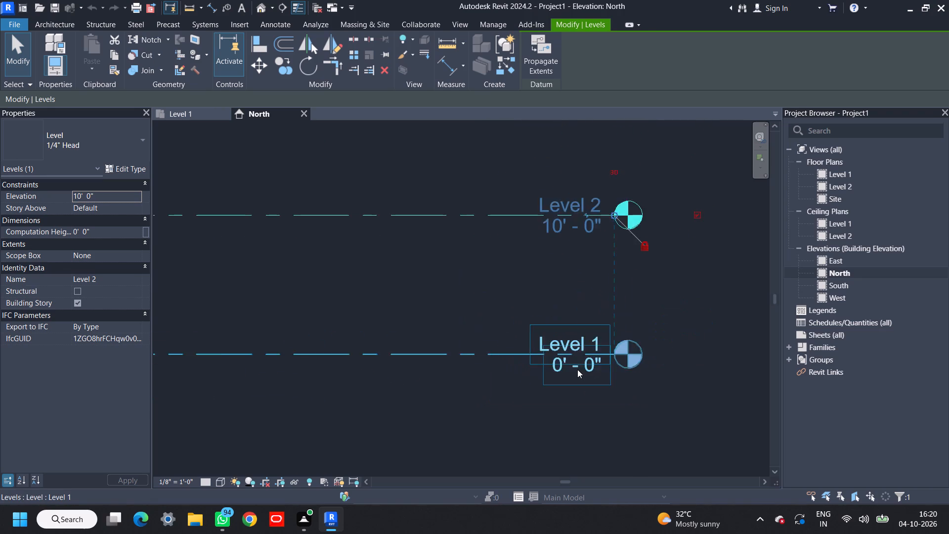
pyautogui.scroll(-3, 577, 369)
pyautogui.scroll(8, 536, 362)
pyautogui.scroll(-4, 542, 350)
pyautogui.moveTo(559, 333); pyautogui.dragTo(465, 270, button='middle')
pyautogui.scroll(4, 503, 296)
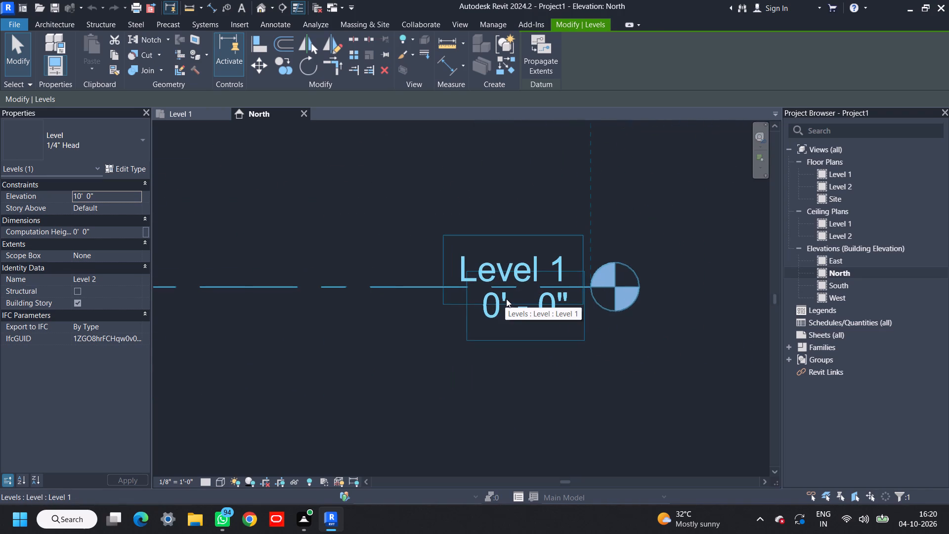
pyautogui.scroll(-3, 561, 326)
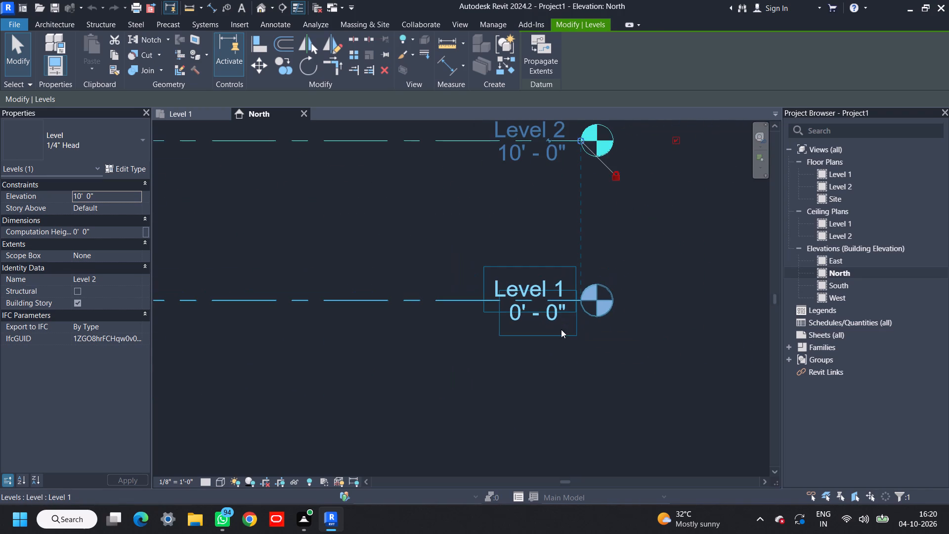
# Rename Level 1 as "ground level", together with its corresponding plan views.
pyautogui.scroll(3, 560, 329)
pyautogui.doubleClick(544, 257)
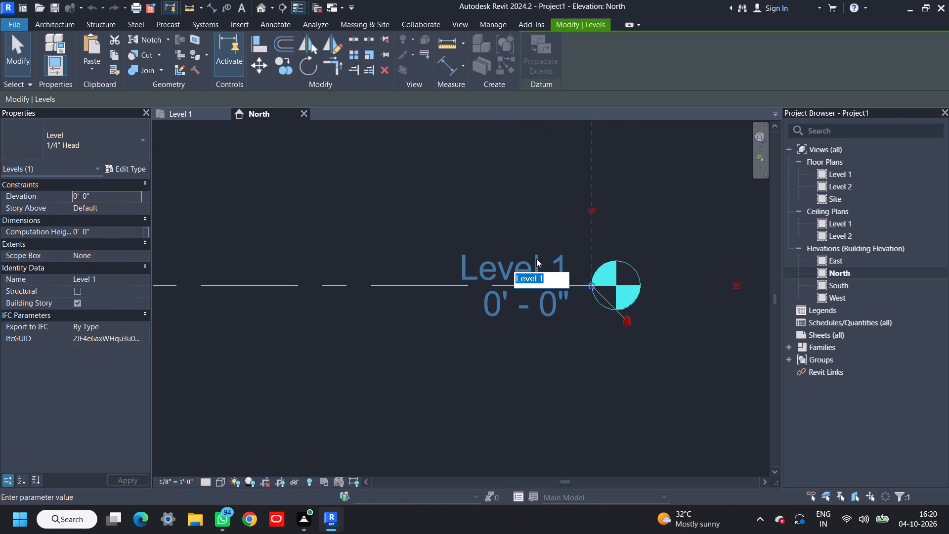
pyautogui.write('groung l')
pyautogui.press('BackSpace')
pyautogui.press('BackSpace')
pyautogui.press('BackSpace')
pyautogui.write('d le')
pyautogui.write('vel')
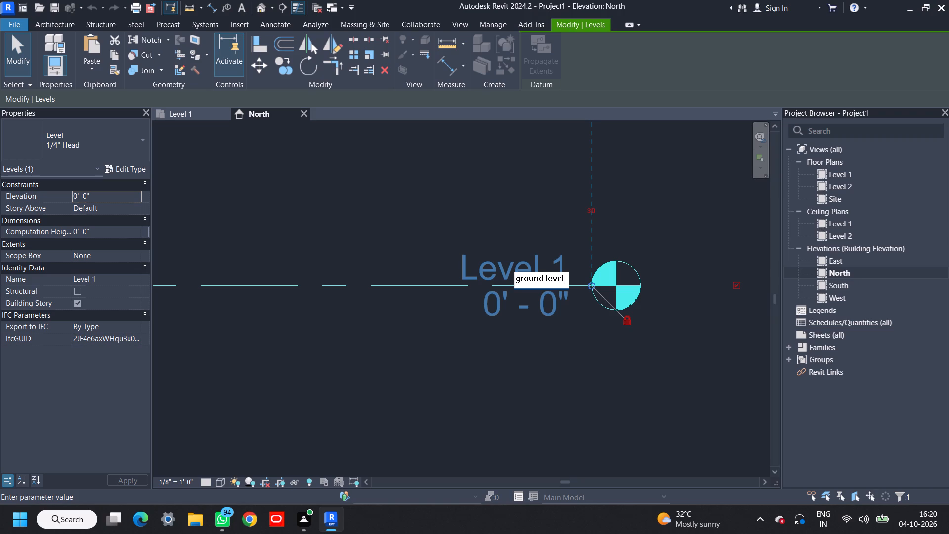
pyautogui.press('Return')
pyautogui.click(531, 263)
# Rename Level 2 as "ground floor wall height", together with its corresponding plan views.
pyautogui.scroll(-3, 575, 290)
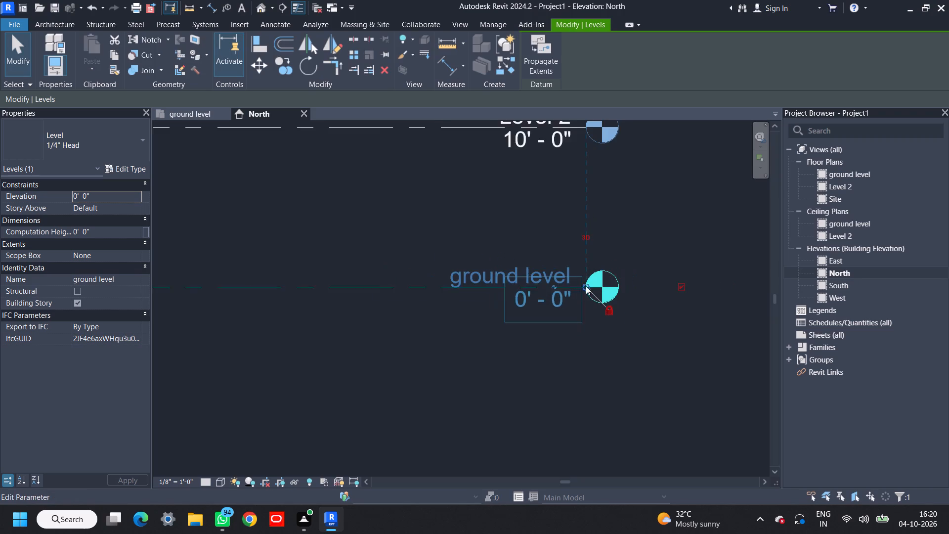
pyautogui.moveTo(624, 268); pyautogui.dragTo(638, 377, button='middle')
pyautogui.scroll(3, 568, 226)
pyautogui.doubleClick(568, 224)
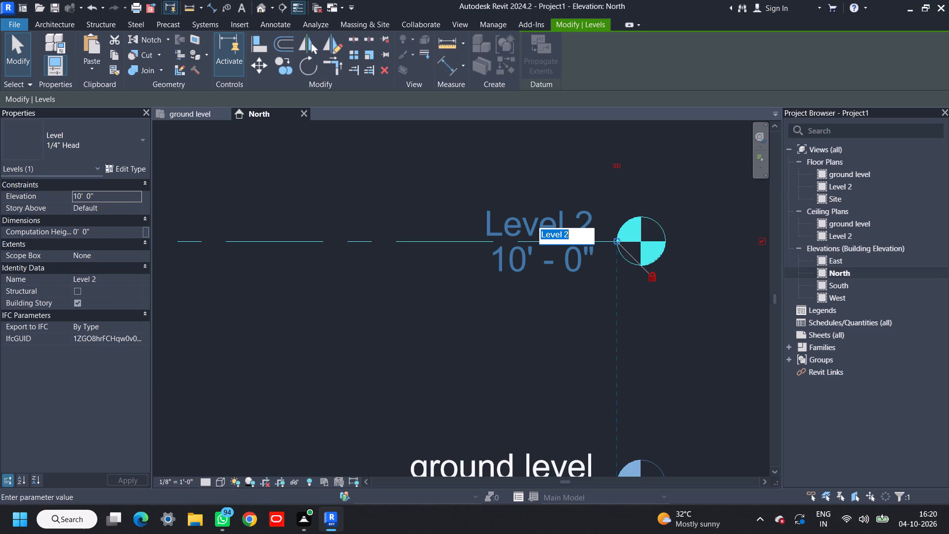
pyautogui.write('groun')
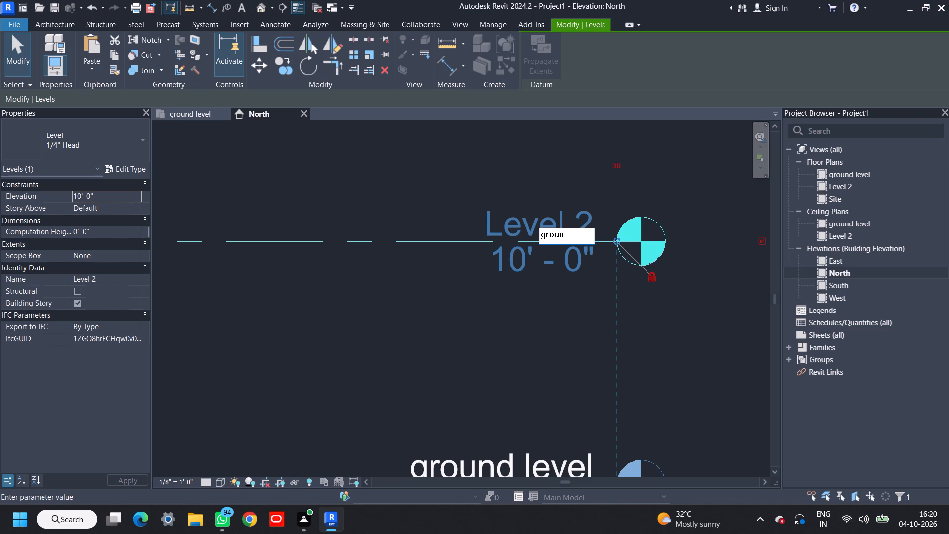
pyautogui.write('d floor')
pyautogui.press('space')
pyautogui.write('wall')
pyautogui.press('space')
pyautogui.write('height')
pyautogui.press('Return')
pyautogui.click(532, 258)
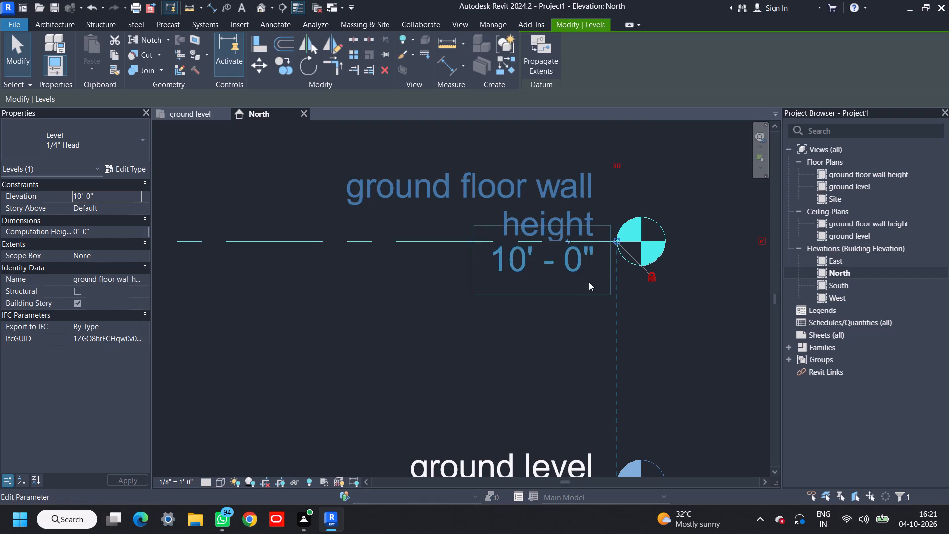
# Add a level offset 6" above the ground floor wall height level by picking that level's line.
pyautogui.scroll(-7, 706, 356)
pyautogui.moveTo(704, 357); pyautogui.dragTo(635, 392, button='middle')
pyautogui.scroll(9, 589, 347)
pyautogui.scroll(-15, 590, 342)
pyautogui.moveTo(598, 340); pyautogui.dragTo(615, 333, button='middle')
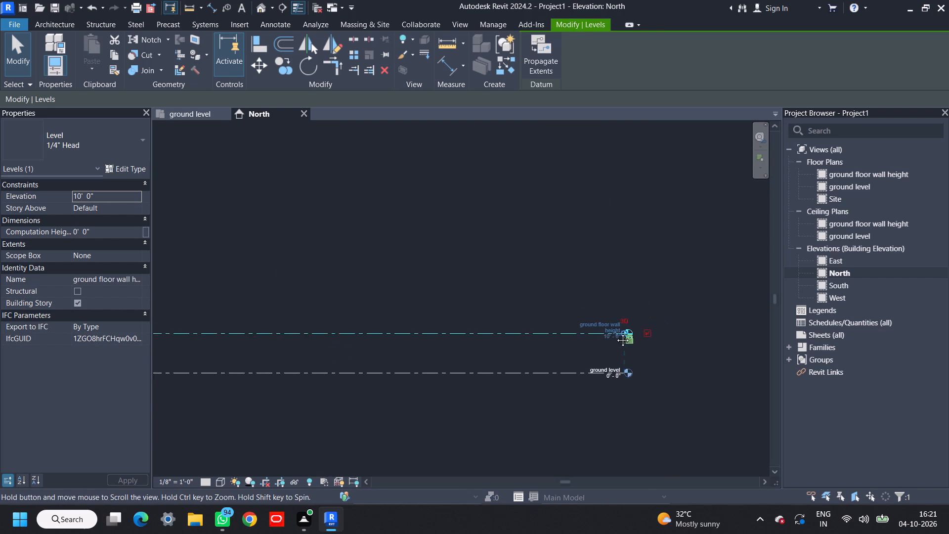
pyautogui.moveTo(615, 333); pyautogui.dragTo(613, 333, button='middle')
pyautogui.scroll(10, 604, 334)
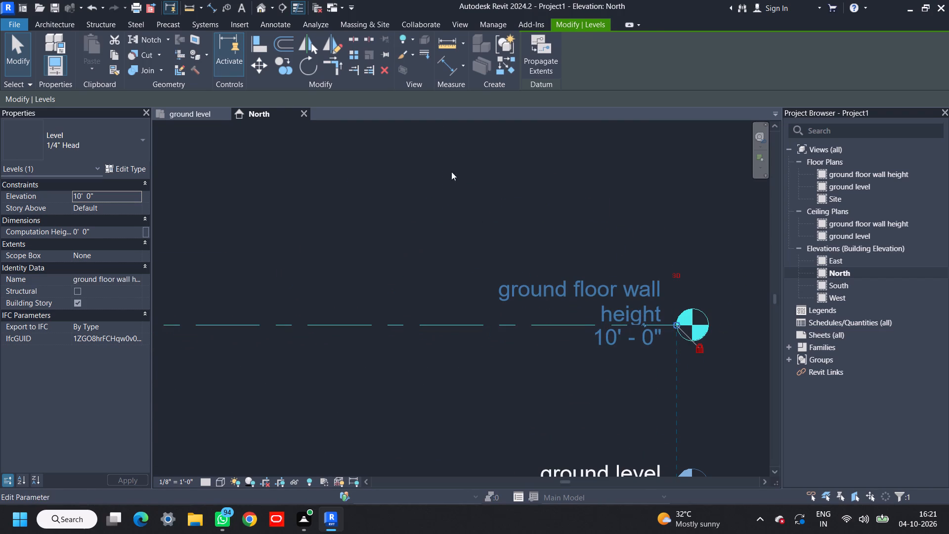
pyautogui.click(509, 65)
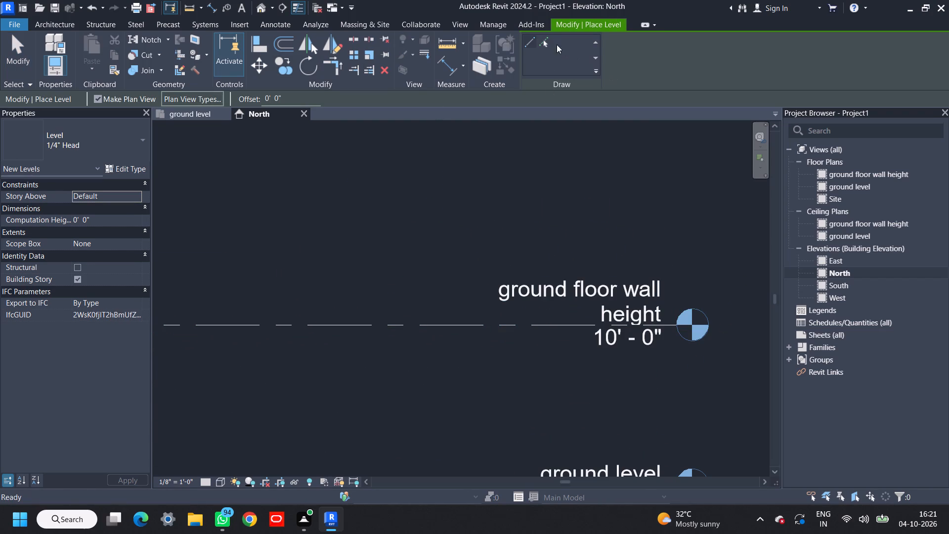
pyautogui.click(544, 40)
pyautogui.moveTo(294, 97); pyautogui.dragTo(267, 100)
pyautogui.moveTo(286, 98); pyautogui.dragTo(250, 98)
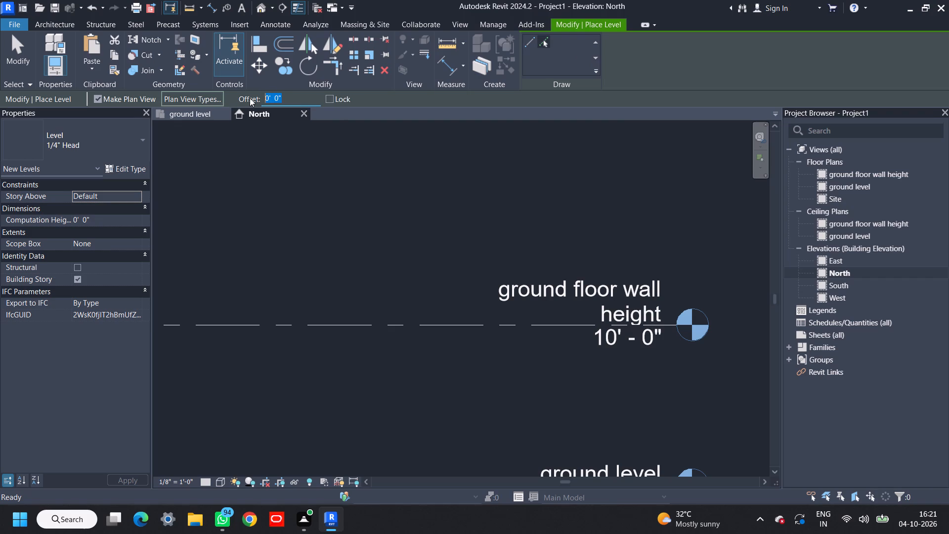
pyautogui.write('6"')
pyautogui.press('Return')
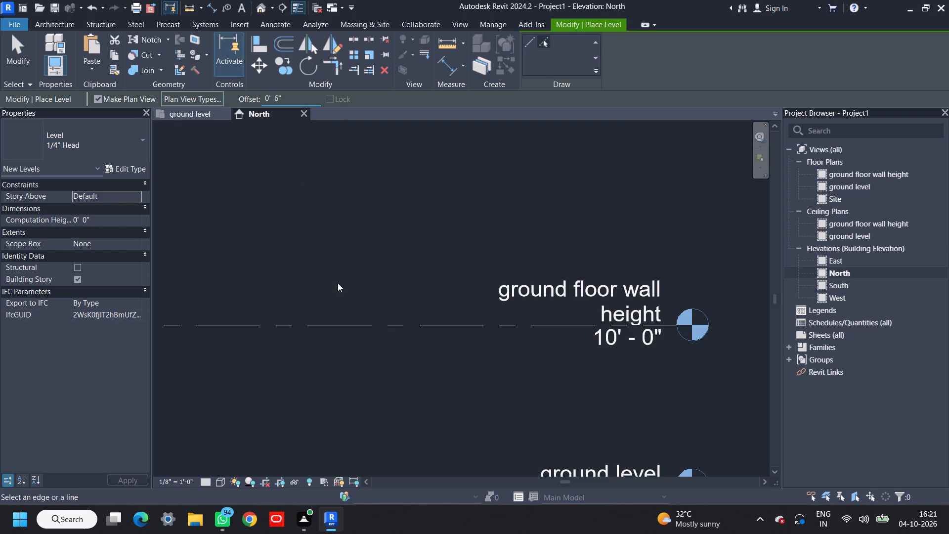
pyautogui.click(346, 323)
pyautogui.scroll(-2, 378, 322)
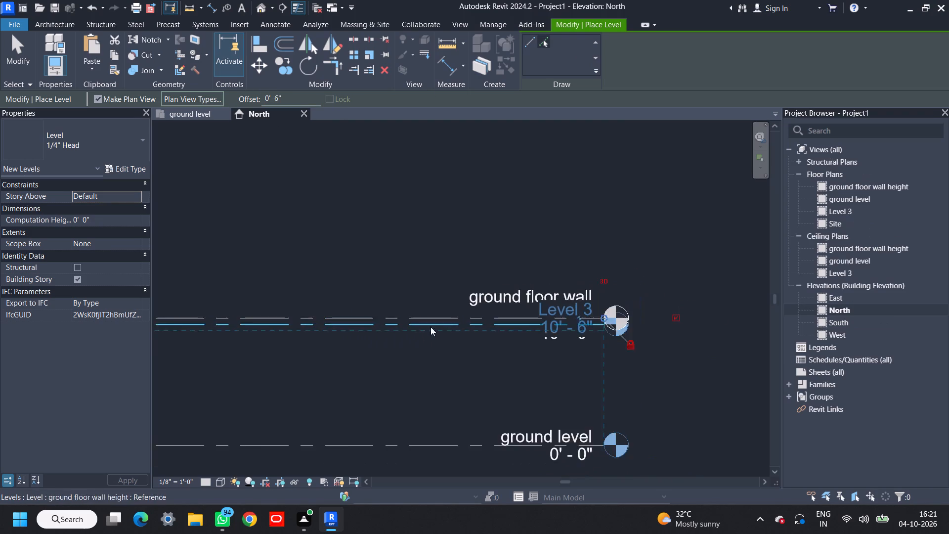
pyautogui.moveTo(439, 327); pyautogui.dragTo(385, 327, button='middle')
pyautogui.press('Escape')
pyautogui.press('Escape')
# Add an elbow to Level 3's line and move its head up clear of the ground floor wall height label.
pyautogui.scroll(9, 522, 329)
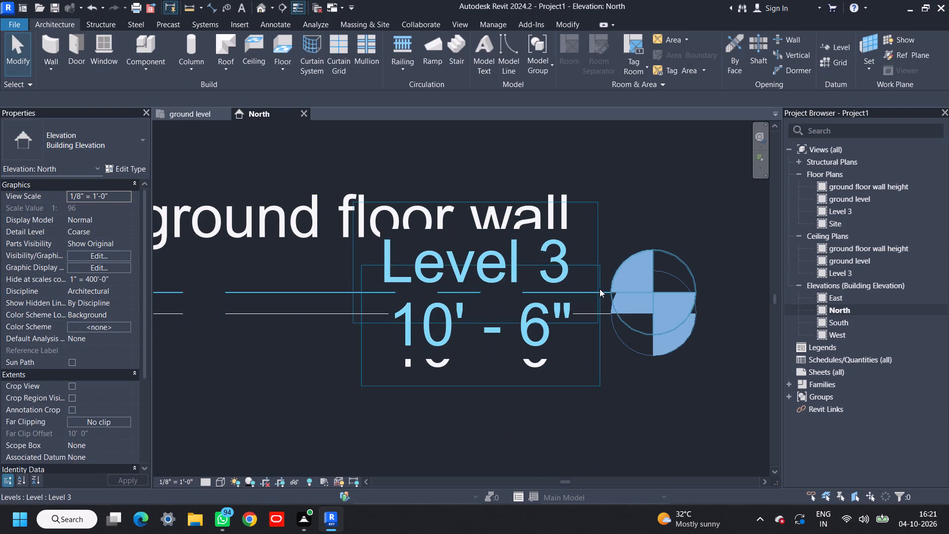
pyautogui.click(599, 291)
pyautogui.scroll(-2, 598, 292)
pyautogui.moveTo(597, 294); pyautogui.dragTo(555, 323, button='middle')
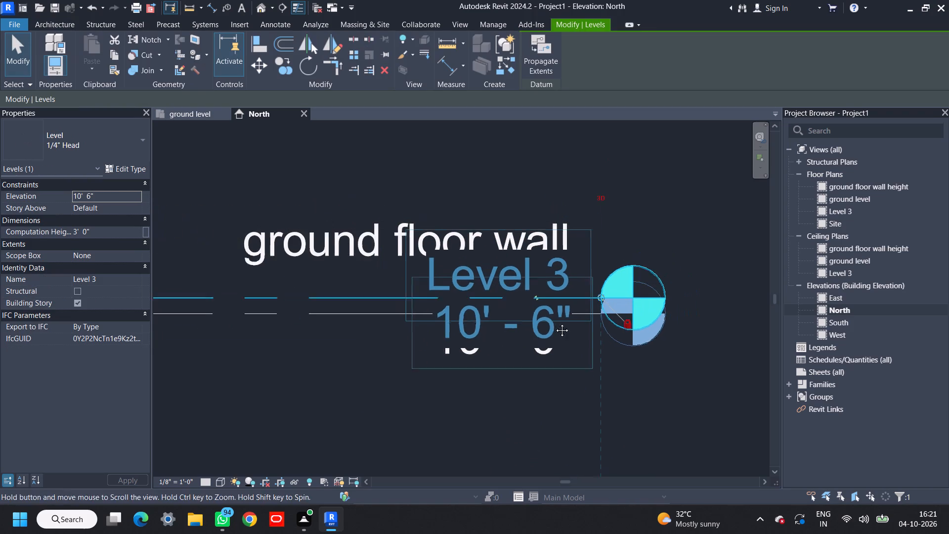
pyautogui.moveTo(555, 323); pyautogui.dragTo(528, 343, button='middle')
pyautogui.click(473, 339)
pyautogui.scroll(-2, 504, 339)
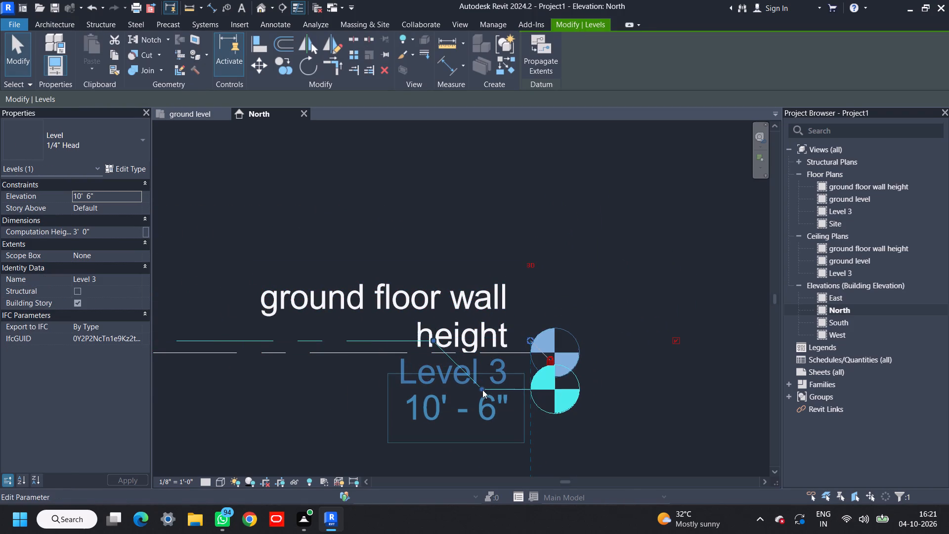
pyautogui.moveTo(482, 388); pyautogui.dragTo(544, 222)
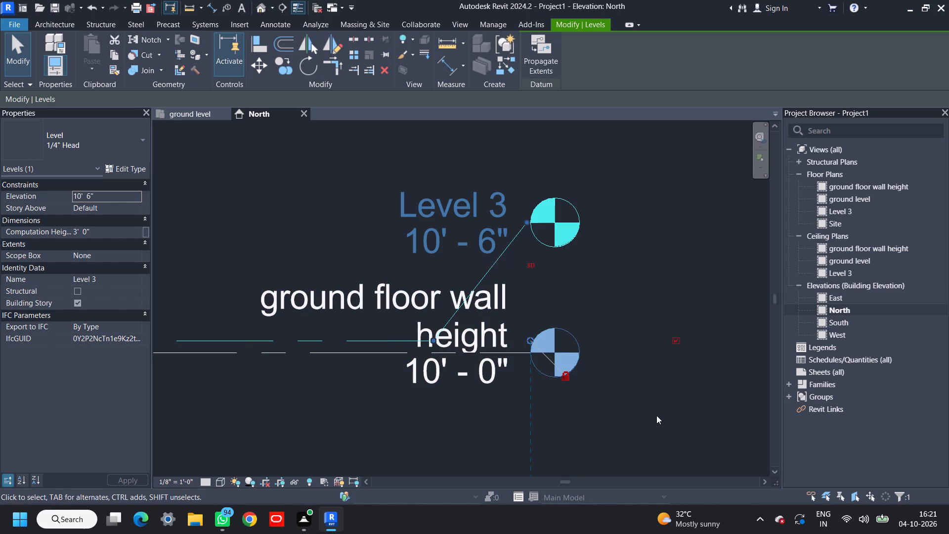
pyautogui.moveTo(654, 419); pyautogui.dragTo(712, 395, button='middle')
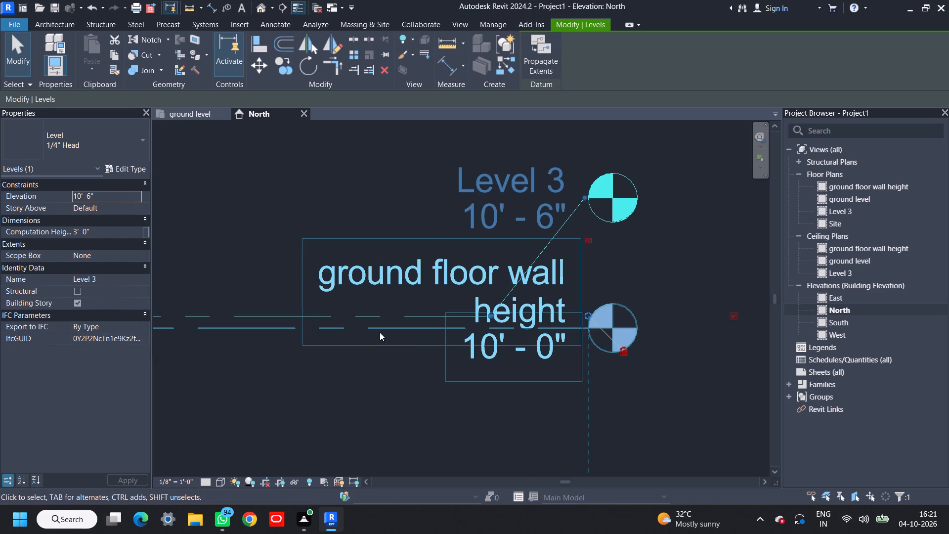
pyautogui.press('Escape')
# Set the North elevation's view scale to 3/16" = 1'-0".
pyautogui.click(131, 198)
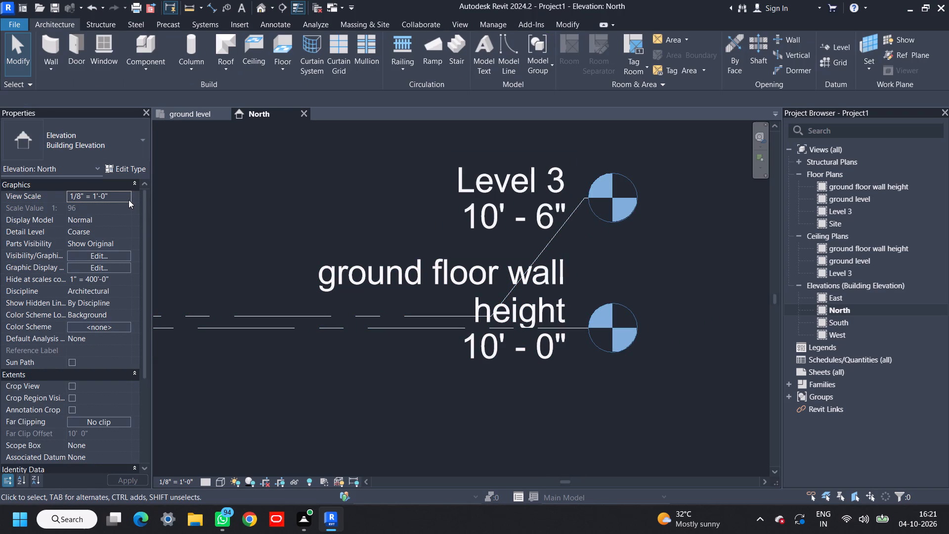
pyautogui.click(125, 198)
pyautogui.click(113, 209)
pyautogui.moveTo(283, 268); pyautogui.dragTo(414, 316, button='middle')
# Rename Level 3 as "slab 1", together with its corresponding plan views.
pyautogui.scroll(-2, 442, 316)
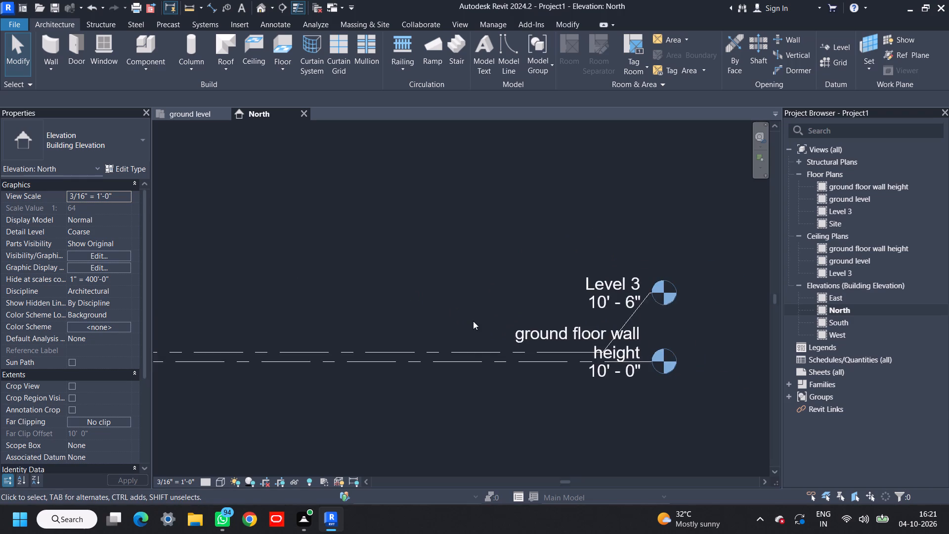
pyautogui.scroll(-3, 474, 321)
pyautogui.scroll(4, 577, 328)
pyautogui.scroll(2, 568, 282)
pyautogui.doubleClick(566, 268)
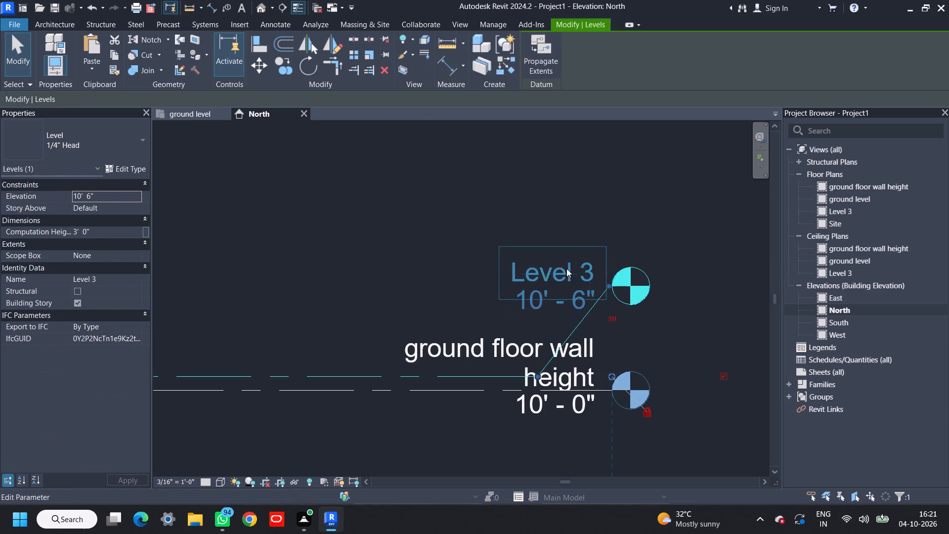
pyautogui.moveTo(578, 269); pyautogui.dragTo(519, 273)
pyautogui.doubleClick(552, 263)
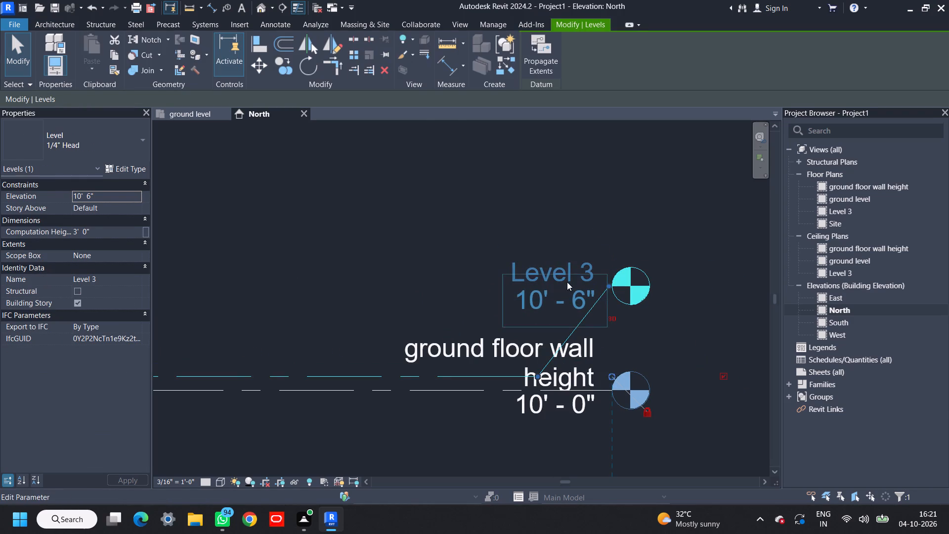
pyautogui.doubleClick(565, 276)
pyautogui.moveTo(574, 277); pyautogui.dragTo(496, 280)
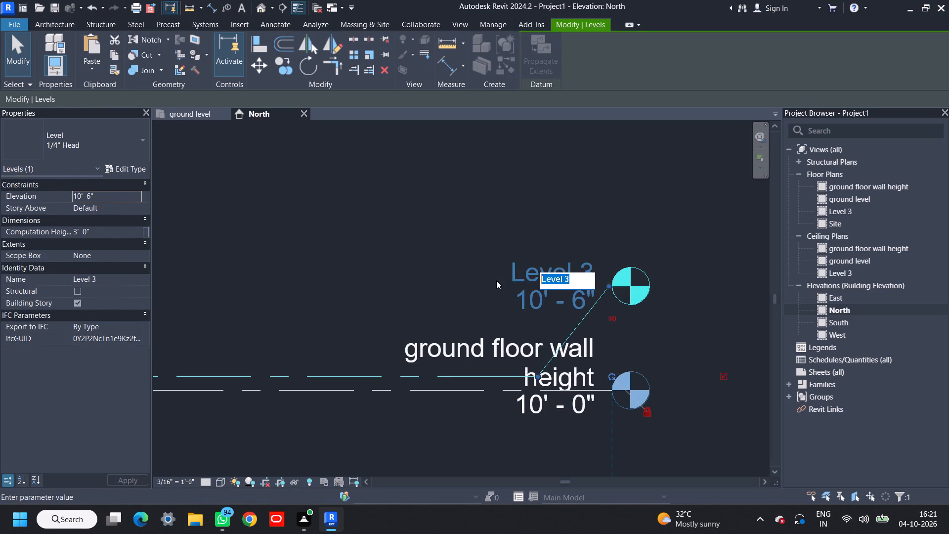
pyautogui.write('slab')
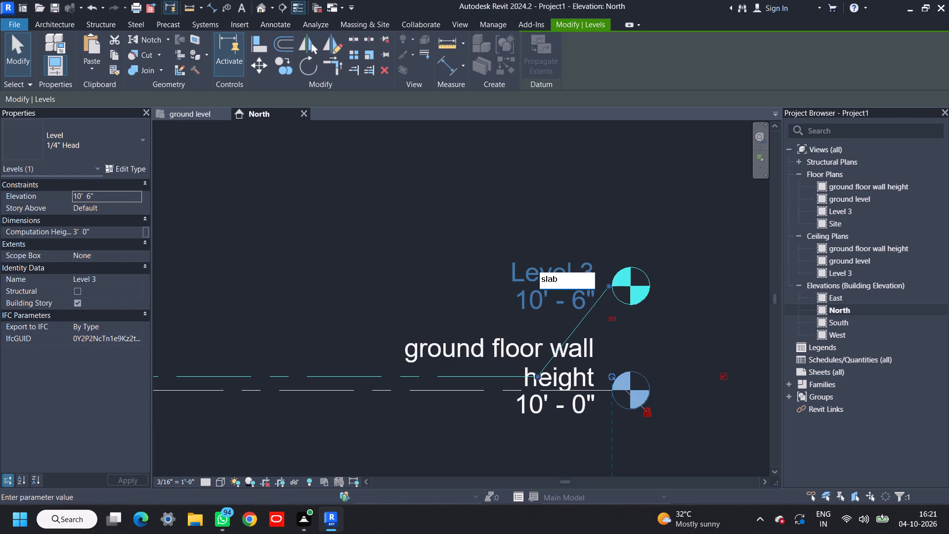
pyautogui.press('space')
pyautogui.write('1')
pyautogui.press('Return')
pyautogui.click(535, 260)
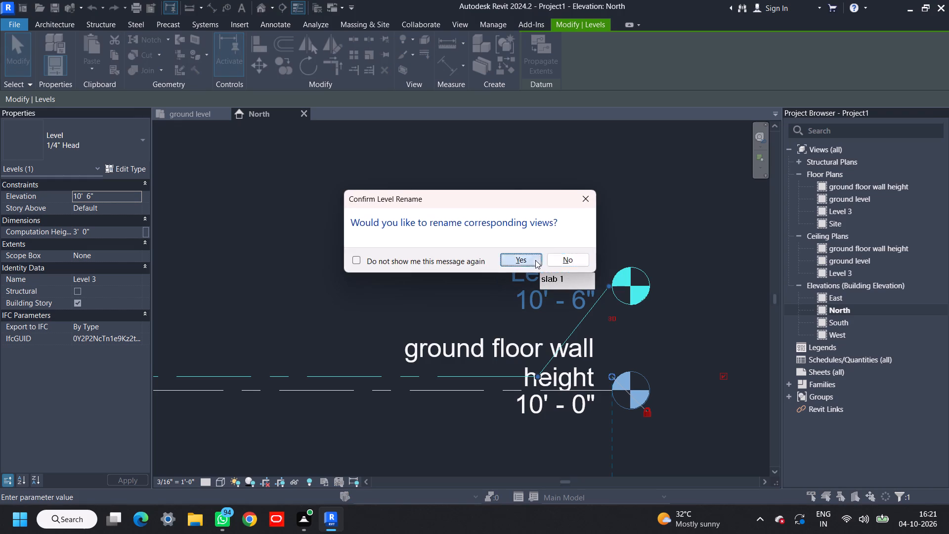
pyautogui.scroll(-11, 571, 314)
pyautogui.scroll(3, 627, 379)
pyautogui.click(623, 372)
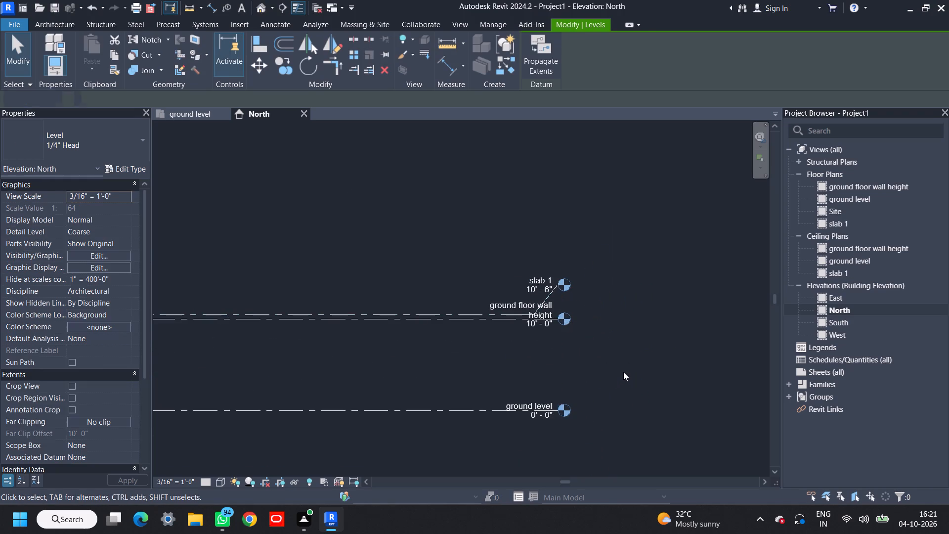
# Add a level offset 10' above the slab 1 level by picking that level's line.
pyautogui.moveTo(625, 370); pyautogui.dragTo(733, 390, button='middle')
pyautogui.scroll(-2, 708, 390)
pyautogui.moveTo(706, 390); pyautogui.dragTo(669, 418, button='middle')
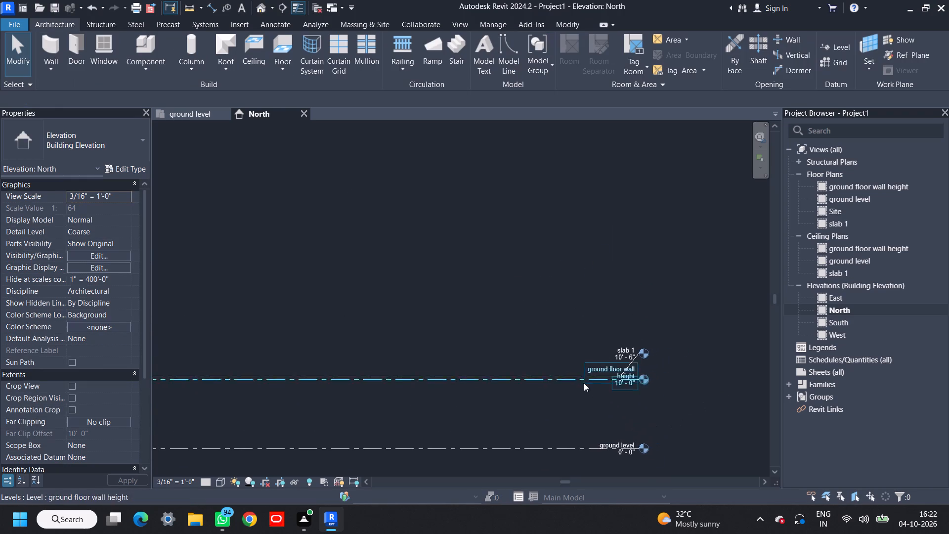
pyautogui.scroll(6, 583, 382)
pyautogui.scroll(1, 584, 334)
pyautogui.moveTo(580, 334); pyautogui.dragTo(508, 338, button='middle')
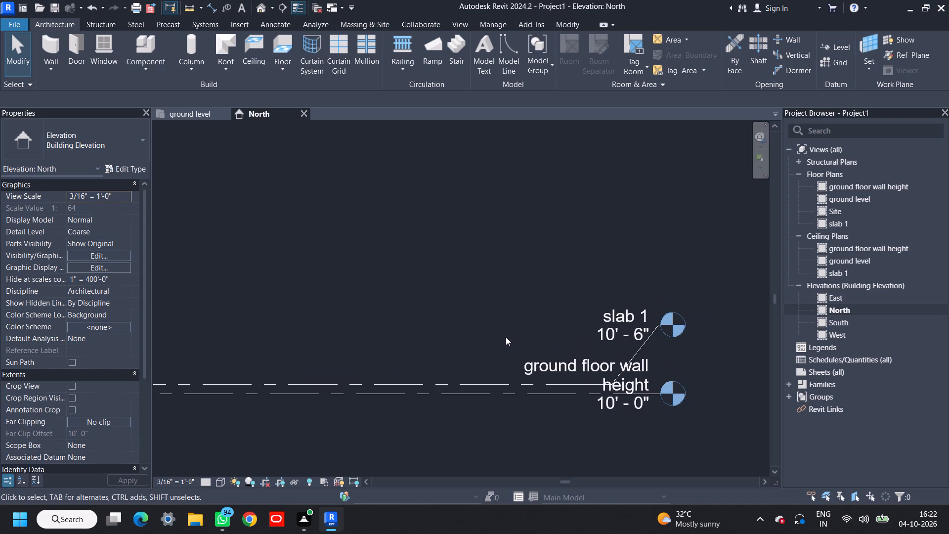
pyautogui.scroll(-2, 506, 337)
pyautogui.moveTo(488, 327); pyautogui.dragTo(615, 344, button='middle')
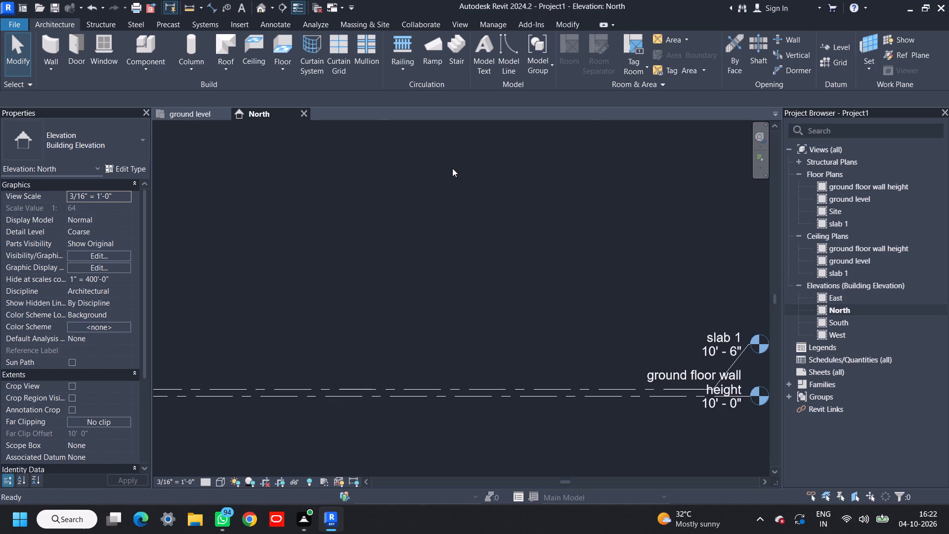
pyautogui.click(472, 387)
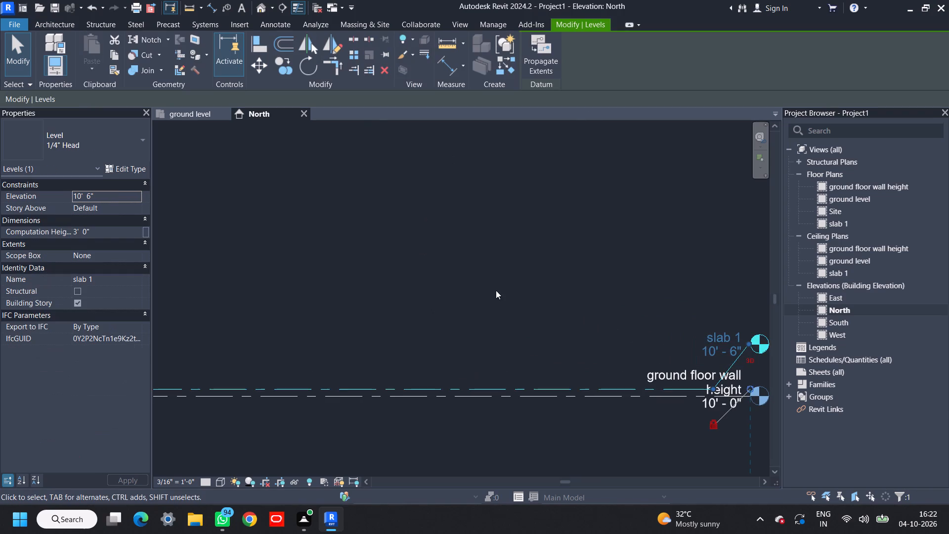
pyautogui.click(500, 70)
pyautogui.click(546, 39)
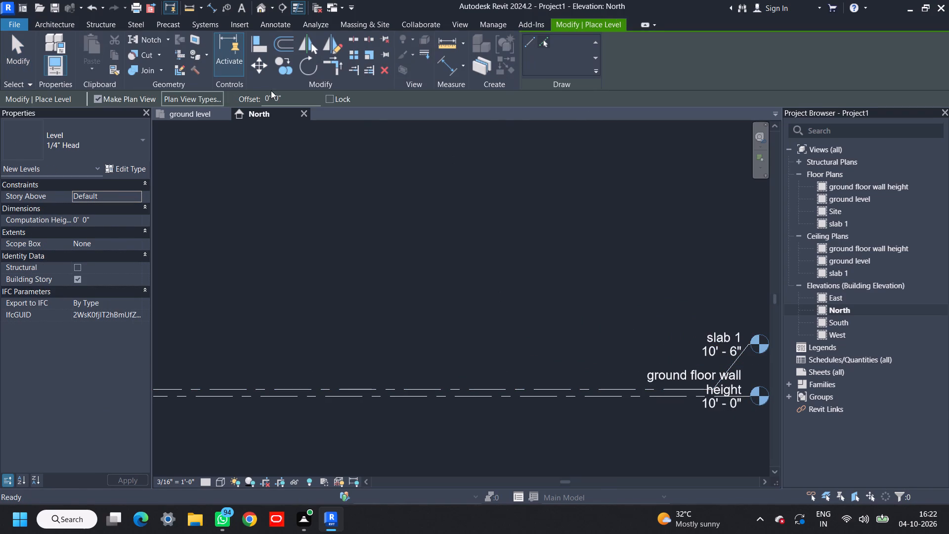
pyautogui.moveTo(284, 96); pyautogui.dragTo(233, 95)
pyautogui.write("10'")
pyautogui.press('Return')
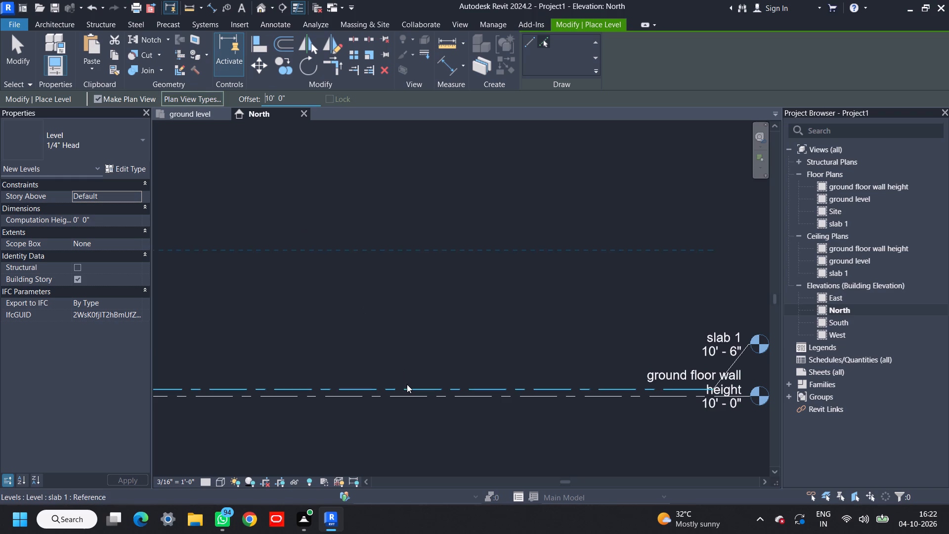
pyautogui.click(407, 384)
pyautogui.scroll(-2, 454, 353)
pyautogui.moveTo(520, 334); pyautogui.dragTo(468, 355, button='middle')
pyautogui.scroll(8, 617, 318)
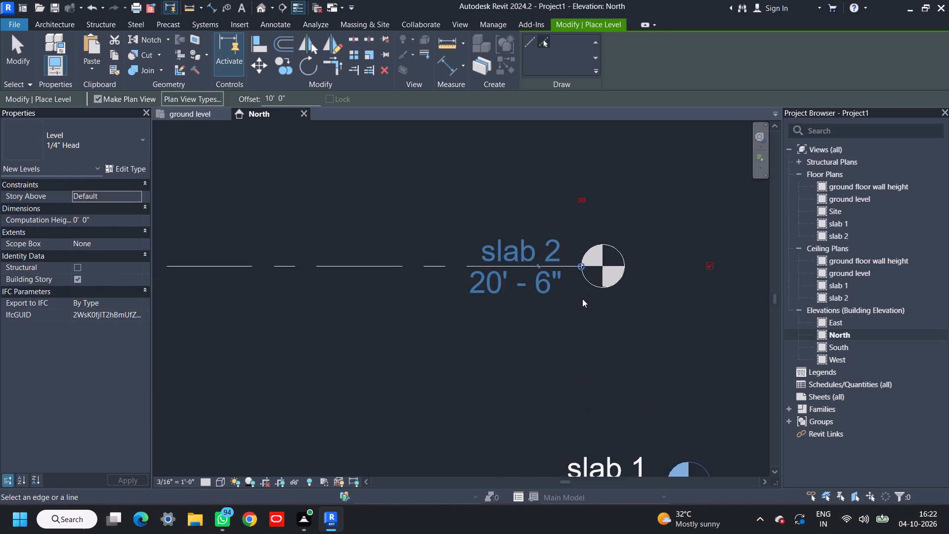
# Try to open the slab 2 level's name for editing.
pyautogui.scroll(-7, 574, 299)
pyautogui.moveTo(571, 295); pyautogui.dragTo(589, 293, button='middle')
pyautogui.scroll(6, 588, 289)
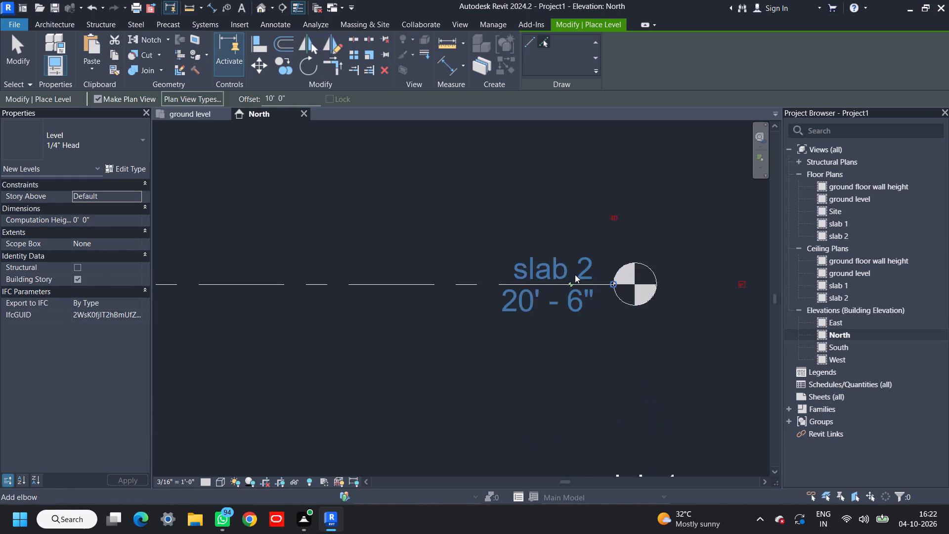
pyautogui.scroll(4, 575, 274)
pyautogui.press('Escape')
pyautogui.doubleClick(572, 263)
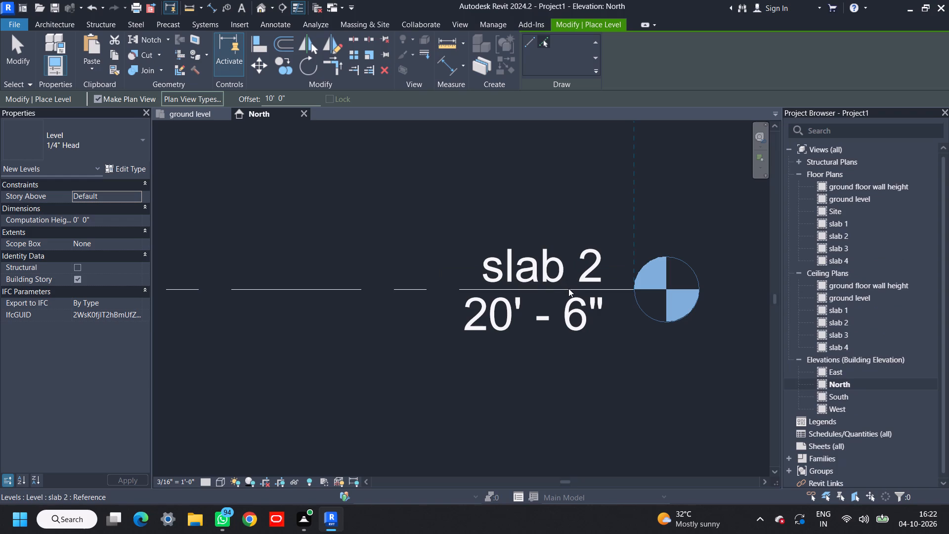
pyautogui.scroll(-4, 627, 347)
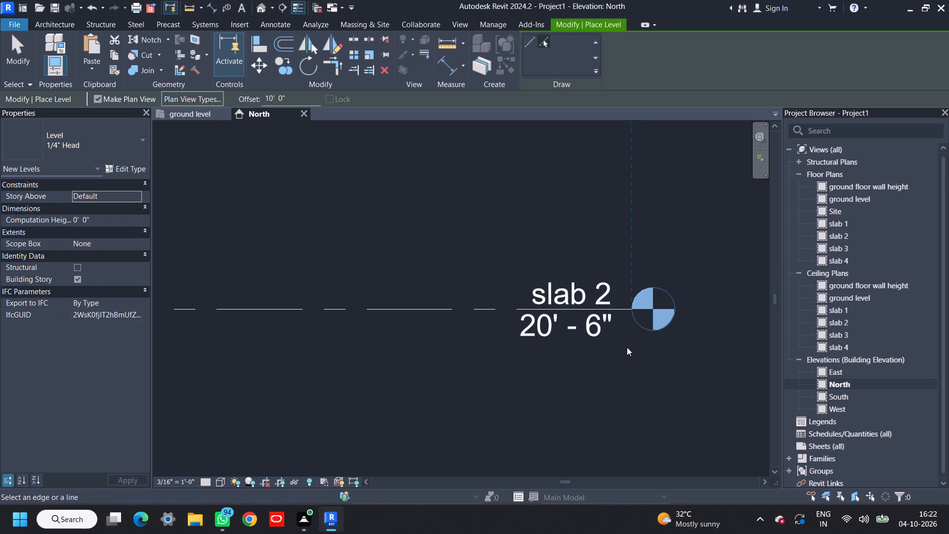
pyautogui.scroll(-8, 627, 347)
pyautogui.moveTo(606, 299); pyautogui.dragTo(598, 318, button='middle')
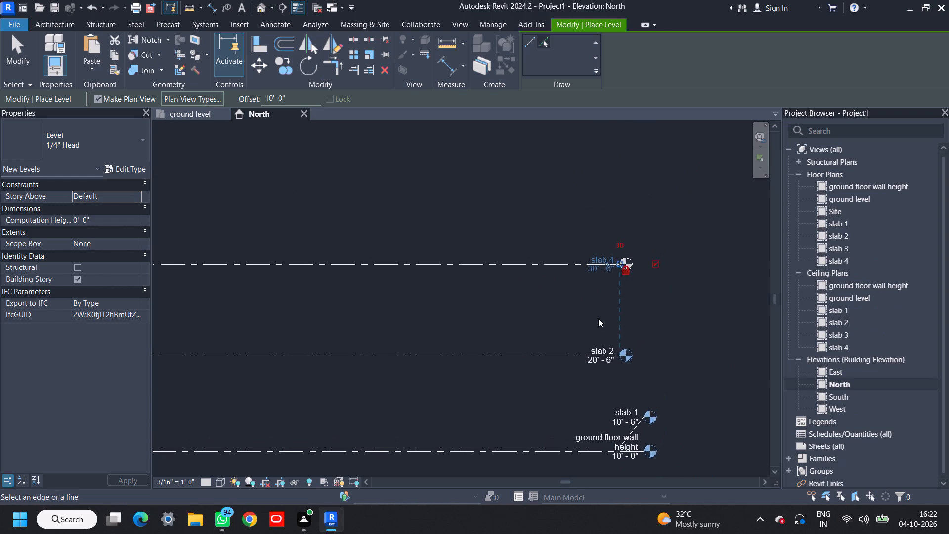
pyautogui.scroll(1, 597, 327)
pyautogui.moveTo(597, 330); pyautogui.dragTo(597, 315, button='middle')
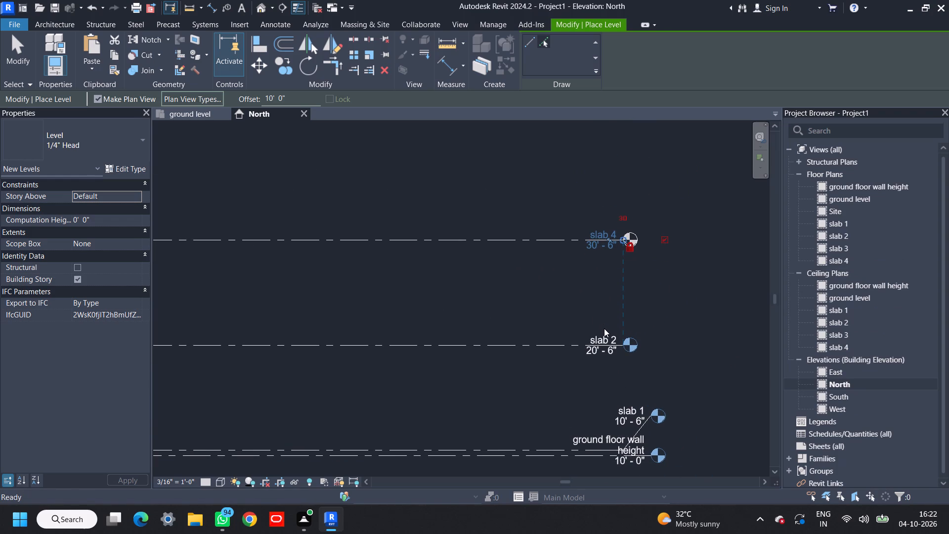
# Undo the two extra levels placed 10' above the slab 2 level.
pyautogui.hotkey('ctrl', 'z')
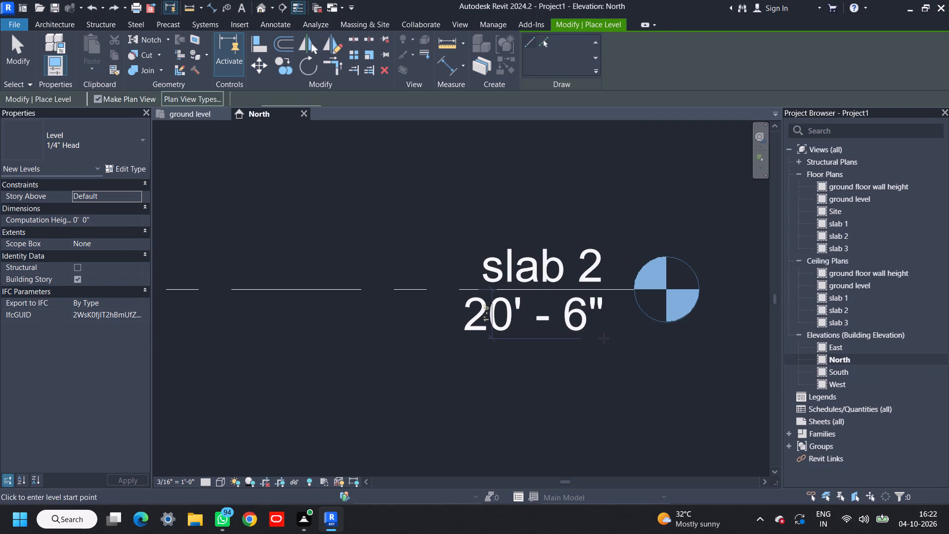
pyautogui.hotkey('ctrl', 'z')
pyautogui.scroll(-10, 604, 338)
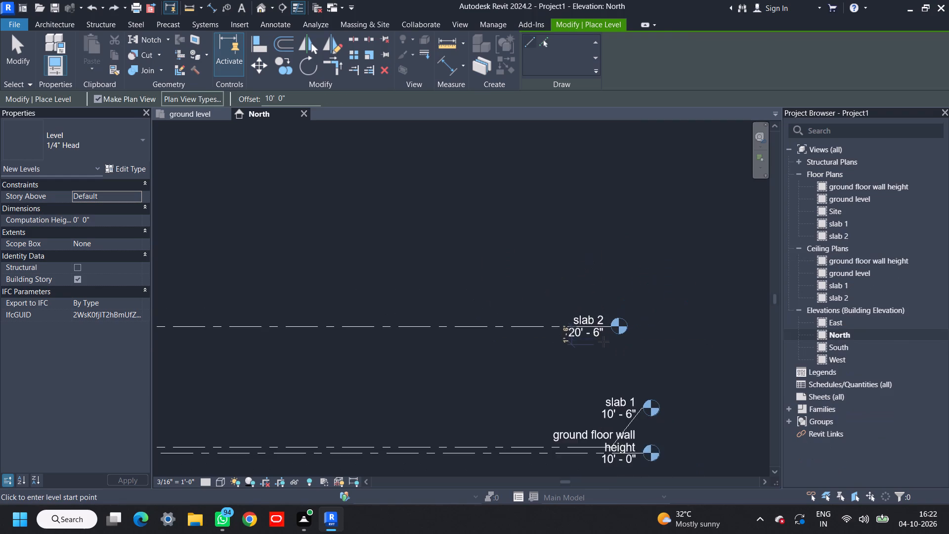
# Rename the slab 2 level as "1st floor wall height", together with its corresponding plan views.
pyautogui.scroll(13, 604, 342)
pyautogui.press('Escape')
pyautogui.press('Escape')
pyautogui.press('Escape')
pyautogui.doubleClick(584, 220)
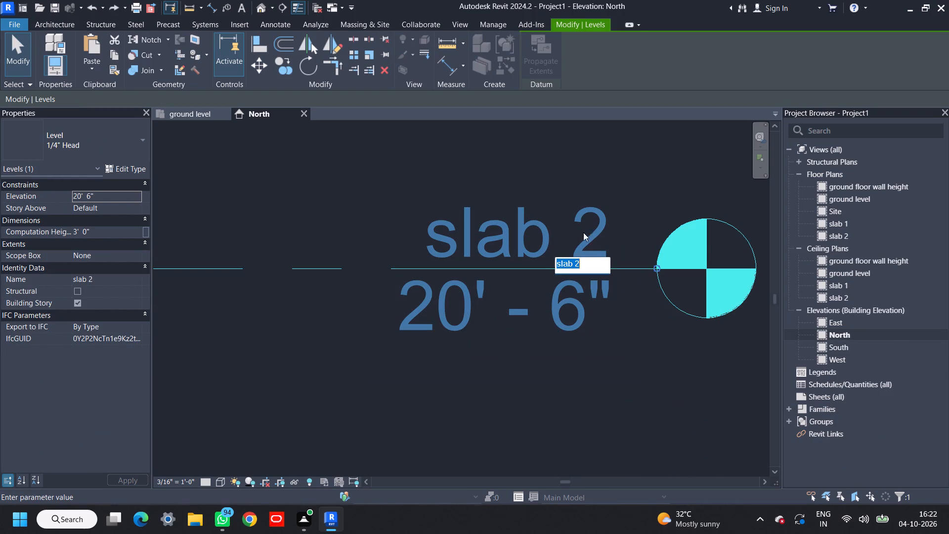
pyautogui.write('1st floo')
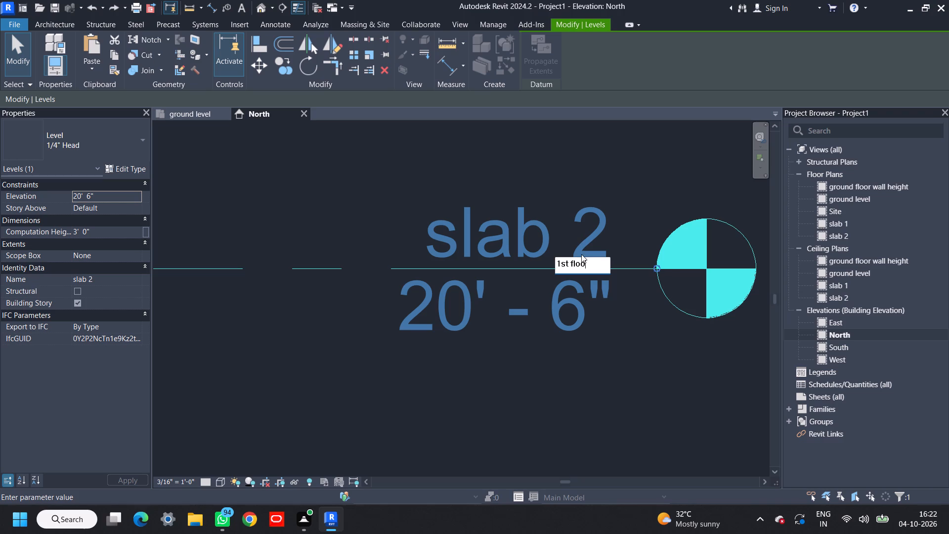
pyautogui.write('r')
pyautogui.press('space')
pyautogui.write('wall height')
pyautogui.press('Return')
pyautogui.click(523, 261)
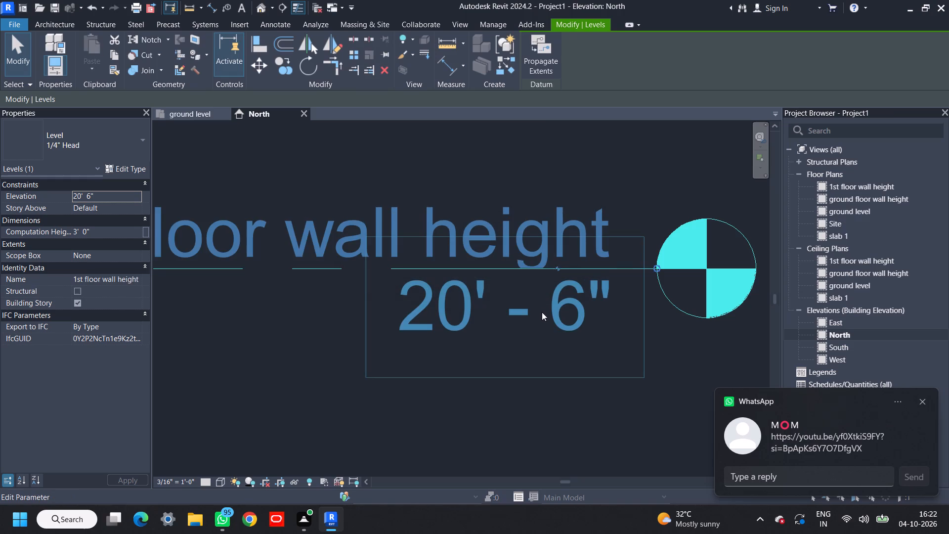
# Add a level offset 6" above the 1st floor wall height level by picking that level's line.
pyautogui.scroll(-4, 542, 317)
pyautogui.moveTo(554, 325); pyautogui.dragTo(493, 345, button='middle')
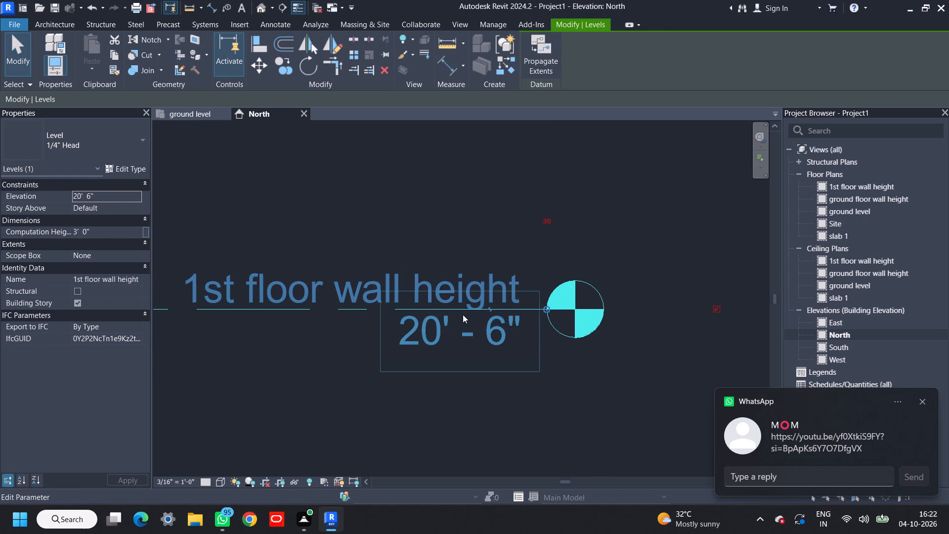
pyautogui.scroll(-6, 470, 317)
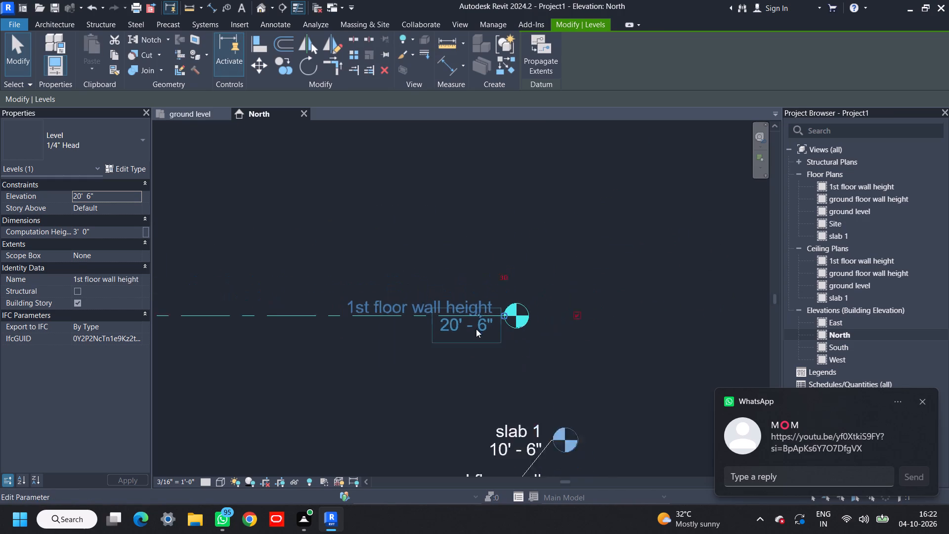
pyautogui.scroll(-2, 476, 329)
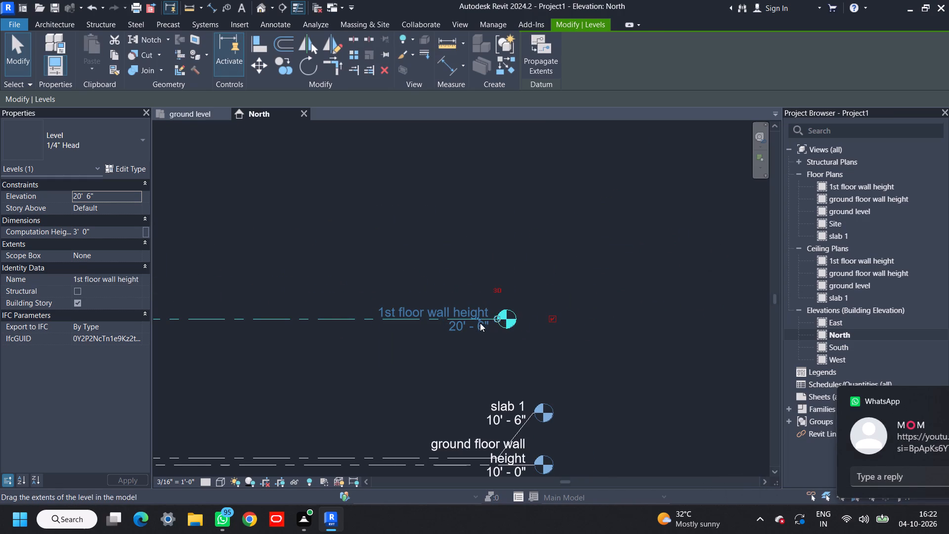
pyautogui.press('Escape')
pyautogui.scroll(-1, 490, 346)
pyautogui.moveTo(490, 346); pyautogui.dragTo(586, 364, button='middle')
pyautogui.click(430, 347)
pyautogui.click(430, 336)
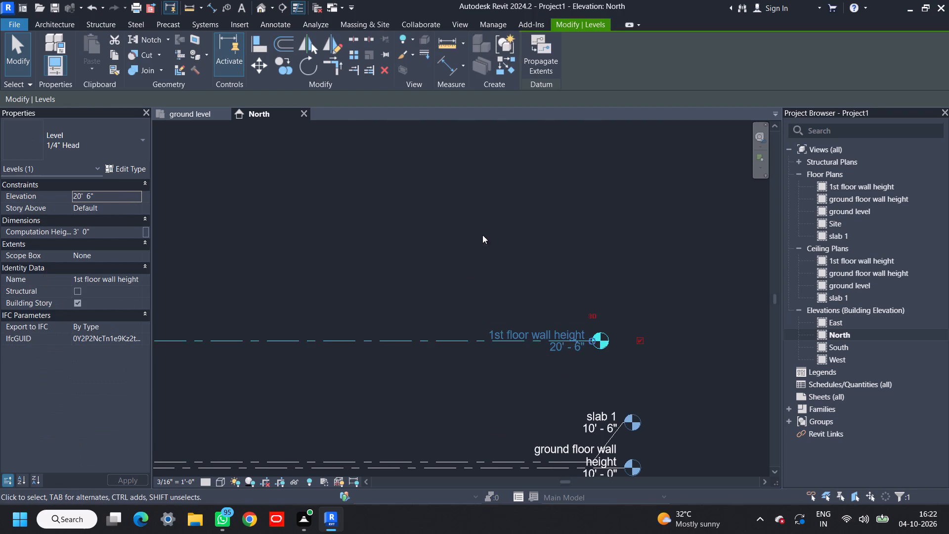
pyautogui.click(505, 69)
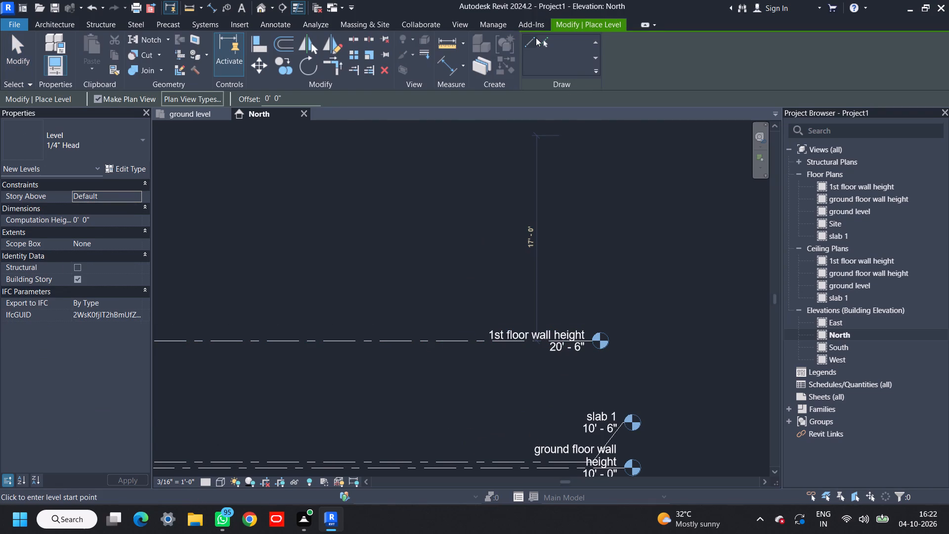
pyautogui.click(544, 44)
pyautogui.moveTo(285, 99); pyautogui.dragTo(245, 95)
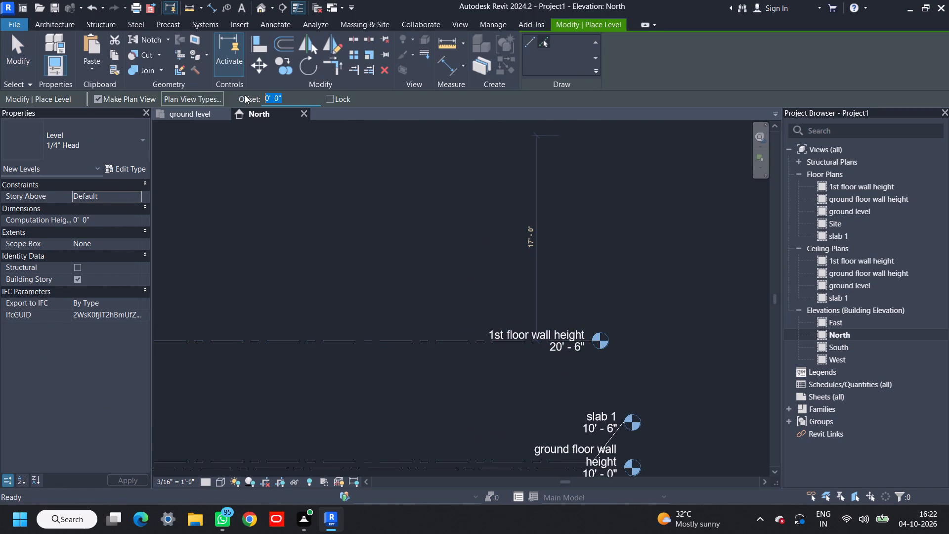
pyautogui.press('6')
pyautogui.hotkey('shift', '"')
pyautogui.press('Return')
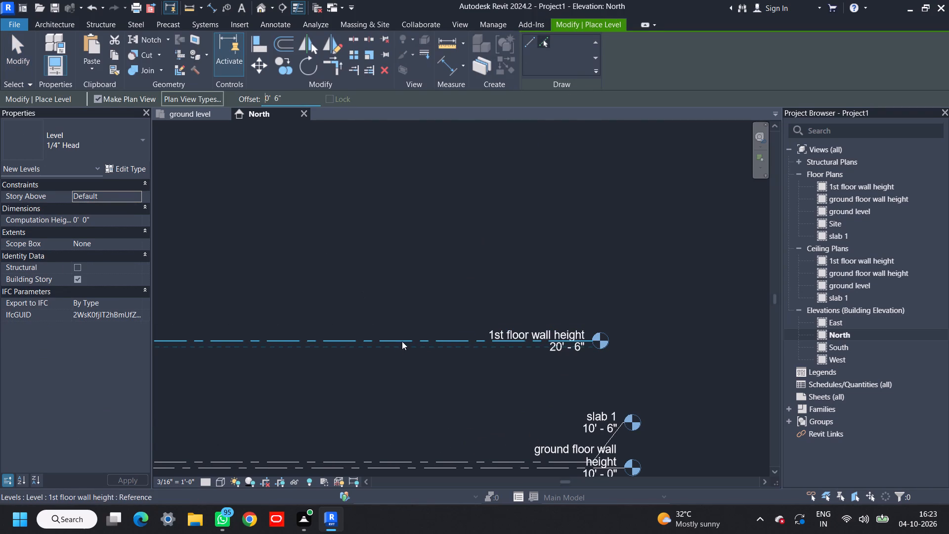
pyautogui.click(402, 339)
pyautogui.moveTo(476, 341); pyautogui.dragTo(423, 346, button='middle')
pyautogui.press('Escape')
pyautogui.press('Escape')
# Rename the level 6" above the 1st floor wall height as "slab 2", together with its corresponding plan views.
pyautogui.scroll(4, 430, 344)
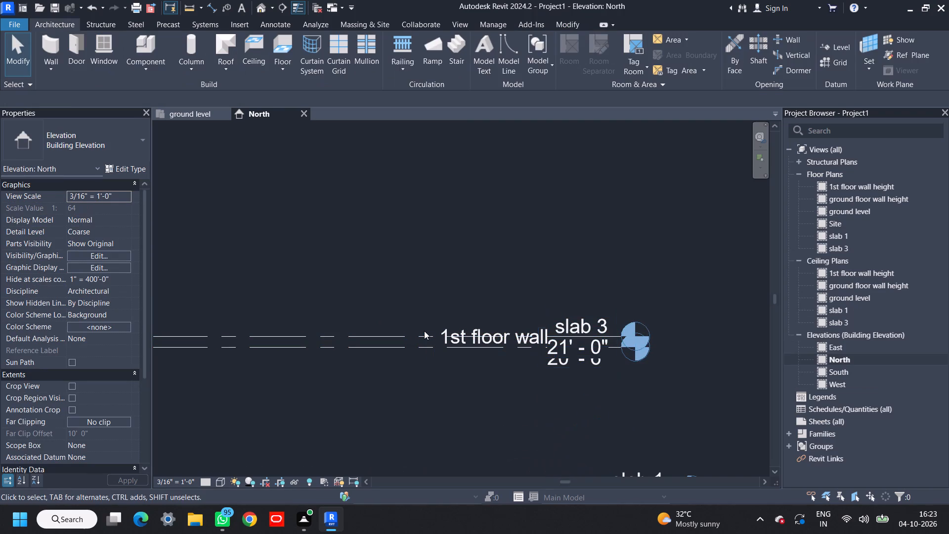
pyautogui.click(424, 331)
pyautogui.click(418, 336)
pyautogui.scroll(5, 616, 345)
pyautogui.click(580, 313)
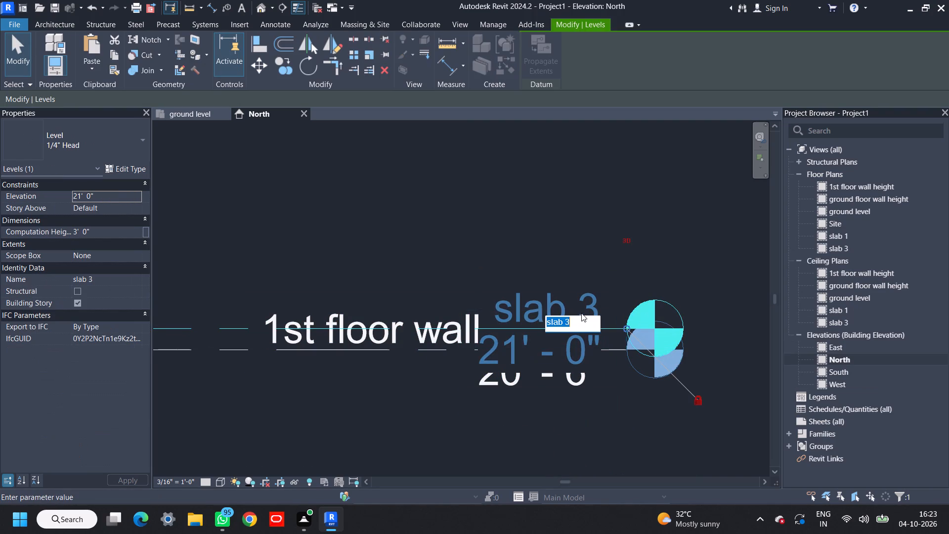
pyautogui.write('slab 2')
pyautogui.press('Return')
pyautogui.click(523, 254)
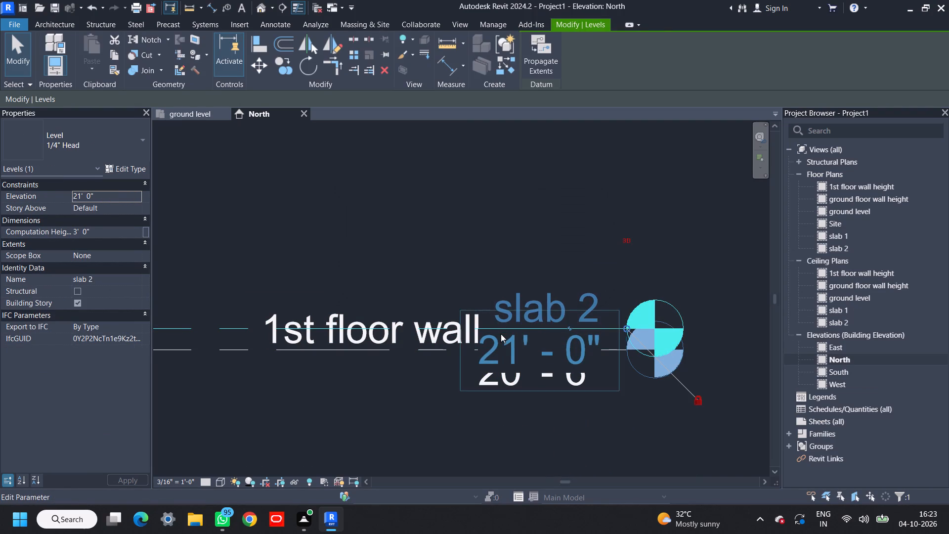
# Add an elbow to the slab 2 level line and move its head up clear of the 1st floor wall height label.
pyautogui.click(570, 327)
pyautogui.scroll(-2, 570, 328)
pyautogui.moveTo(569, 368); pyautogui.dragTo(590, 300)
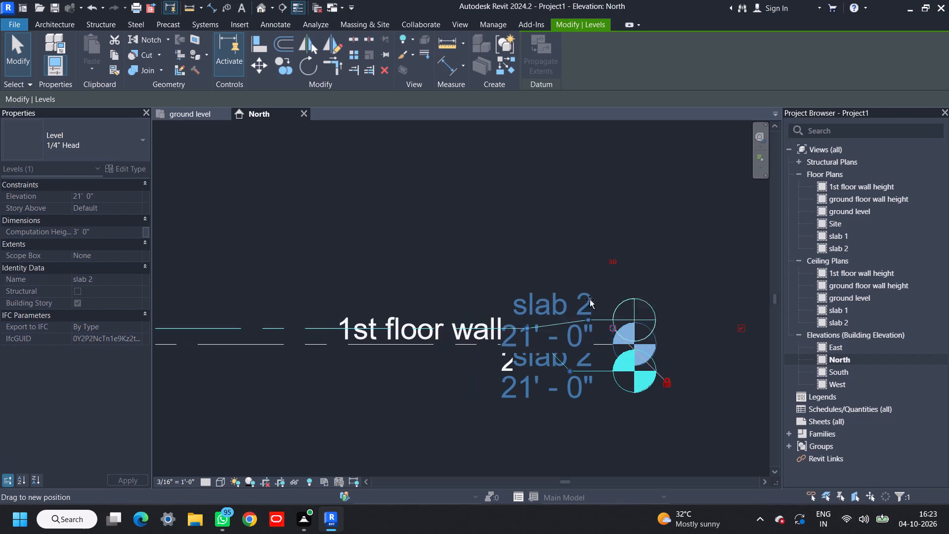
pyautogui.moveTo(590, 300); pyautogui.dragTo(600, 253)
pyautogui.scroll(-2, 599, 298)
pyautogui.moveTo(599, 301); pyautogui.dragTo(594, 323, button='middle')
pyautogui.press('Escape')
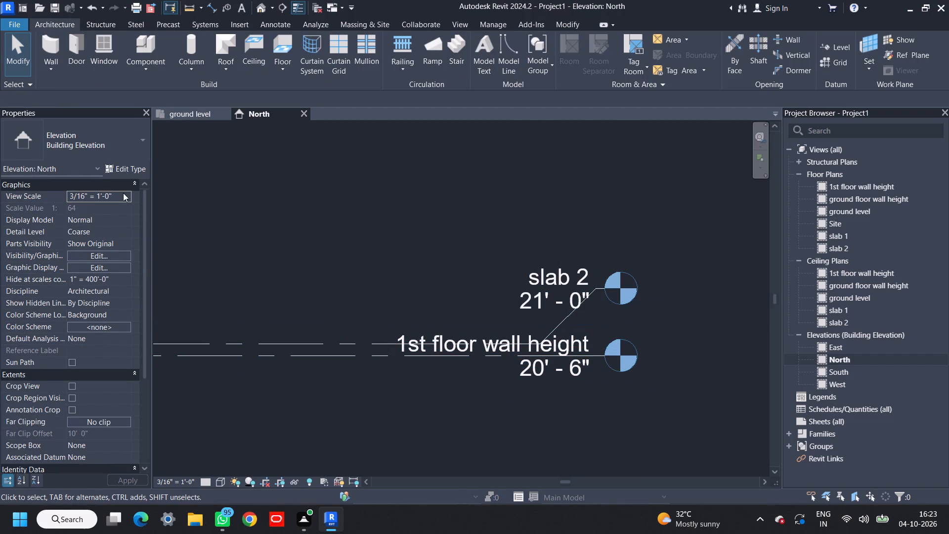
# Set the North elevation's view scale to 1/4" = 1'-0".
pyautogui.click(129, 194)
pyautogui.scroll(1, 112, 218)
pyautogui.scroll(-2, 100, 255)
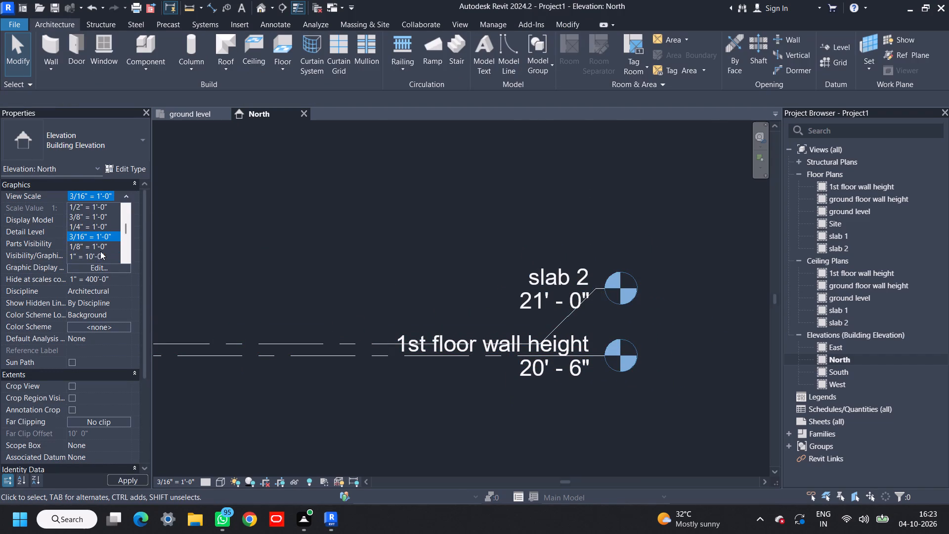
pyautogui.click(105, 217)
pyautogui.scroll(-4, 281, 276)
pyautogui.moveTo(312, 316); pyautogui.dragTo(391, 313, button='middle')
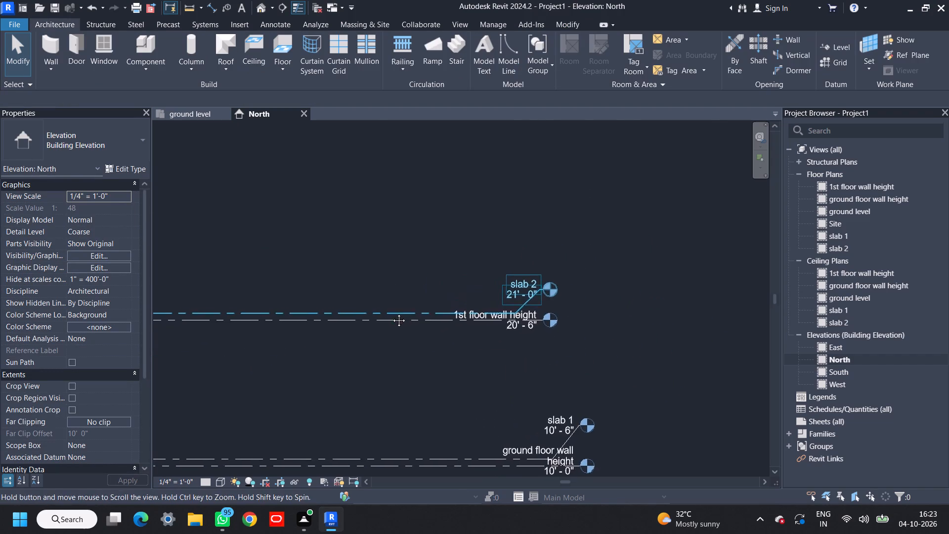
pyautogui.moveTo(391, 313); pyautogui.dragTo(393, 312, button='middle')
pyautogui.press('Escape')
# Set the North elevation's view scale to 3/8" = 1'-0".
pyautogui.scroll(-2, 401, 351)
pyautogui.moveTo(409, 359); pyautogui.dragTo(462, 322, button='middle')
pyautogui.scroll(9, 563, 402)
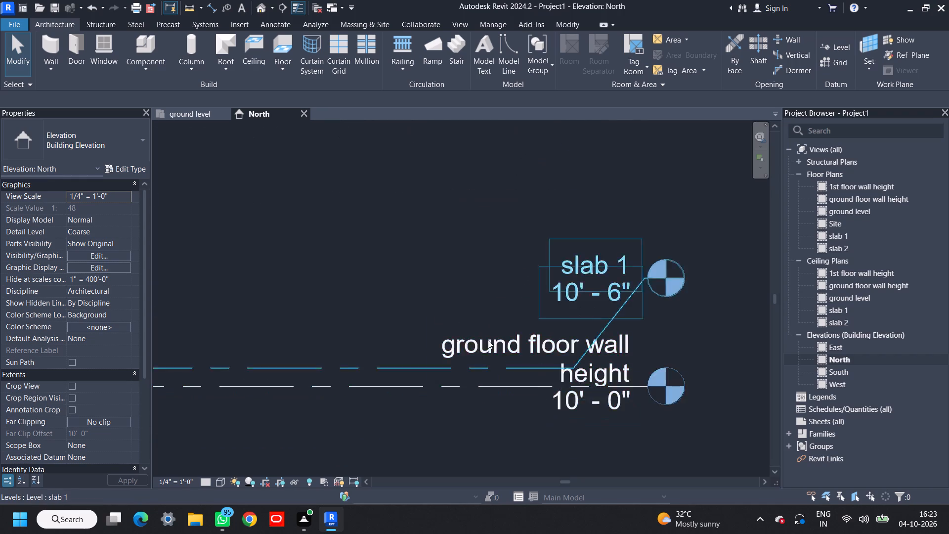
pyautogui.scroll(-5, 436, 312)
pyautogui.moveTo(411, 294); pyautogui.dragTo(437, 350, button='middle')
pyautogui.click(122, 194)
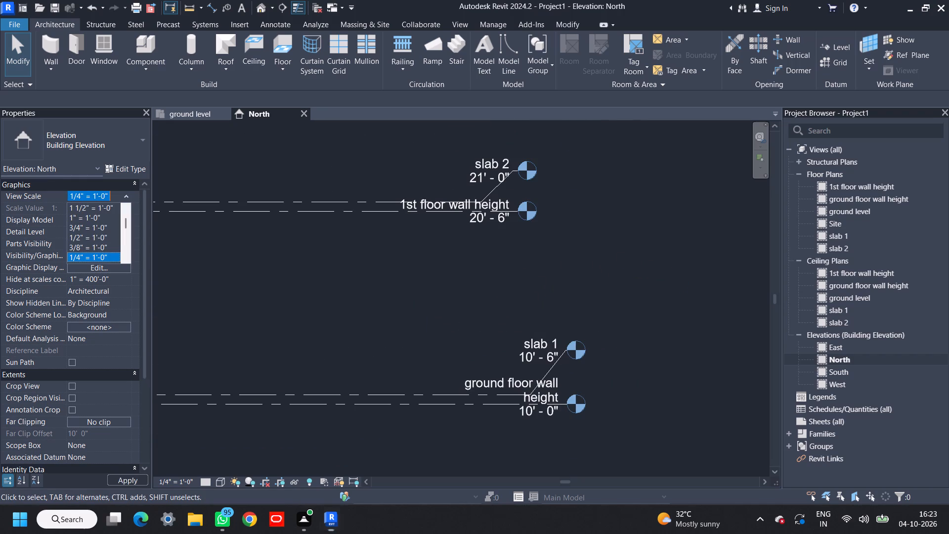
pyautogui.click(95, 245)
# Add a level offset 4' above the slab 2 level by picking that level's line.
pyautogui.scroll(-4, 315, 308)
pyautogui.moveTo(340, 317); pyautogui.dragTo(455, 344, button='middle')
pyautogui.scroll(6, 534, 282)
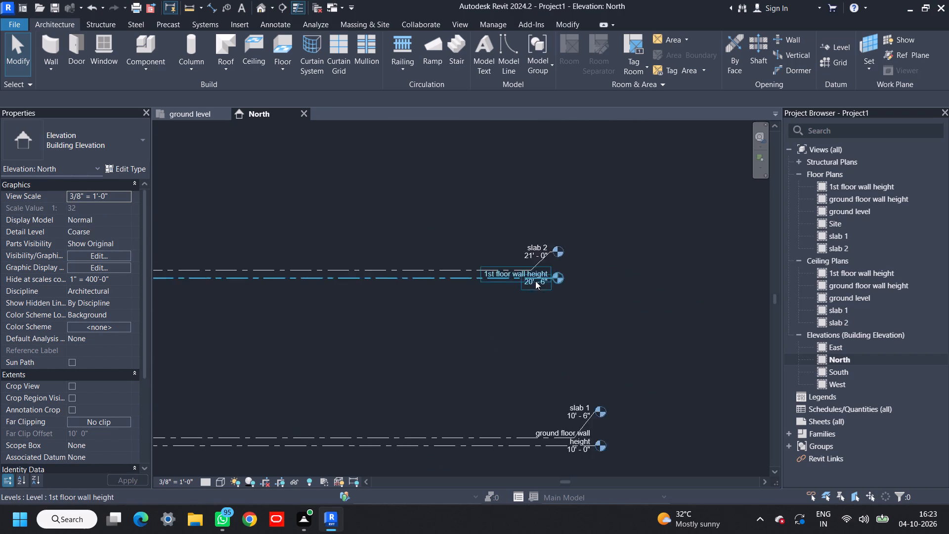
pyautogui.scroll(2, 535, 281)
pyautogui.scroll(-9, 581, 315)
pyautogui.moveTo(540, 328); pyautogui.dragTo(548, 334, button='middle')
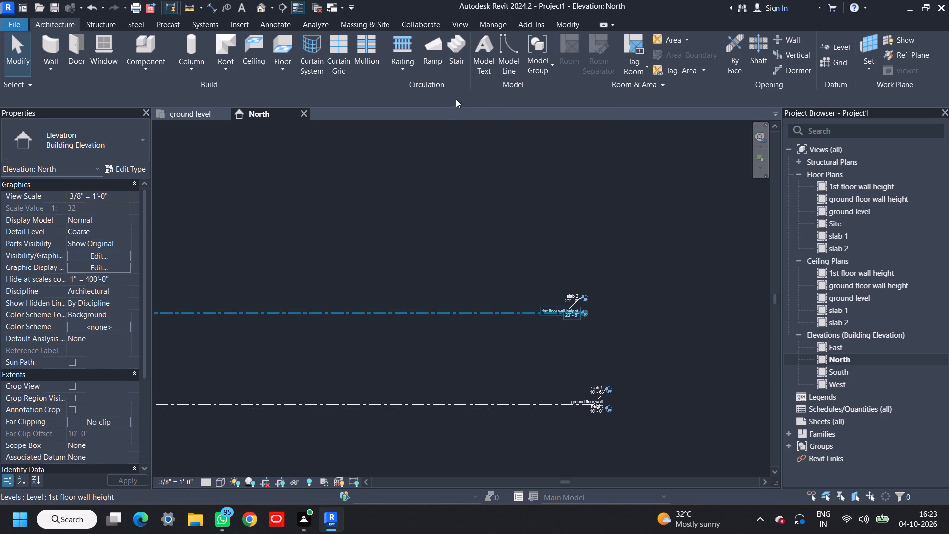
pyautogui.scroll(5, 541, 340)
pyautogui.click(521, 275)
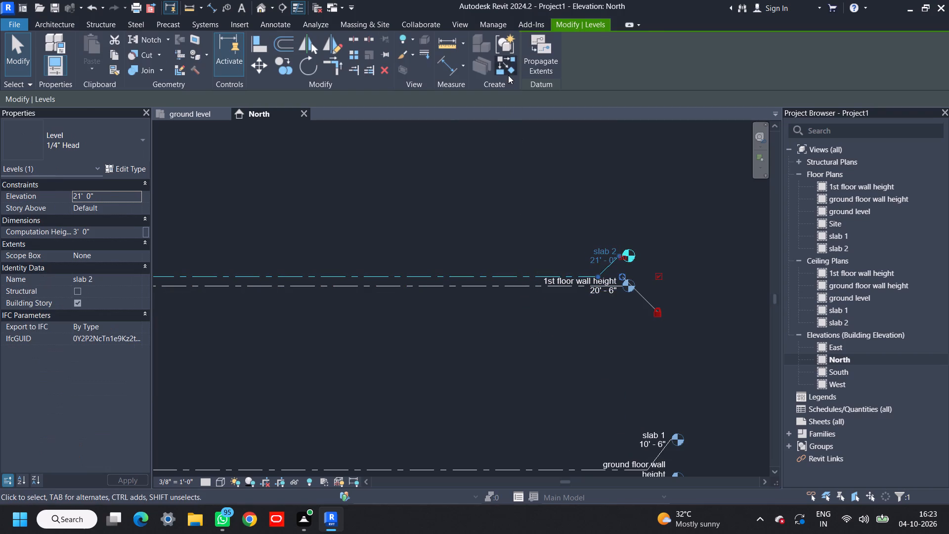
pyautogui.click(508, 75)
pyautogui.click(546, 43)
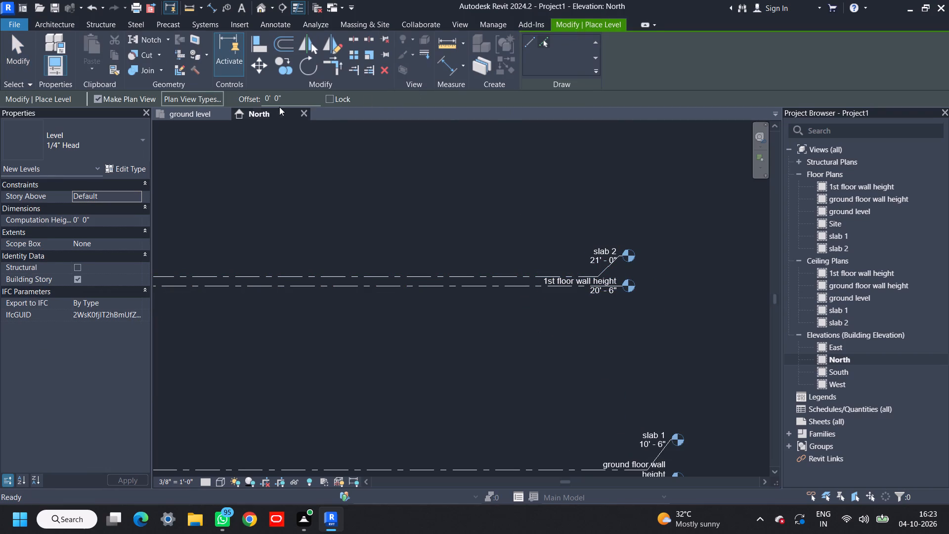
pyautogui.moveTo(290, 94); pyautogui.dragTo(247, 97)
pyautogui.write("3'")
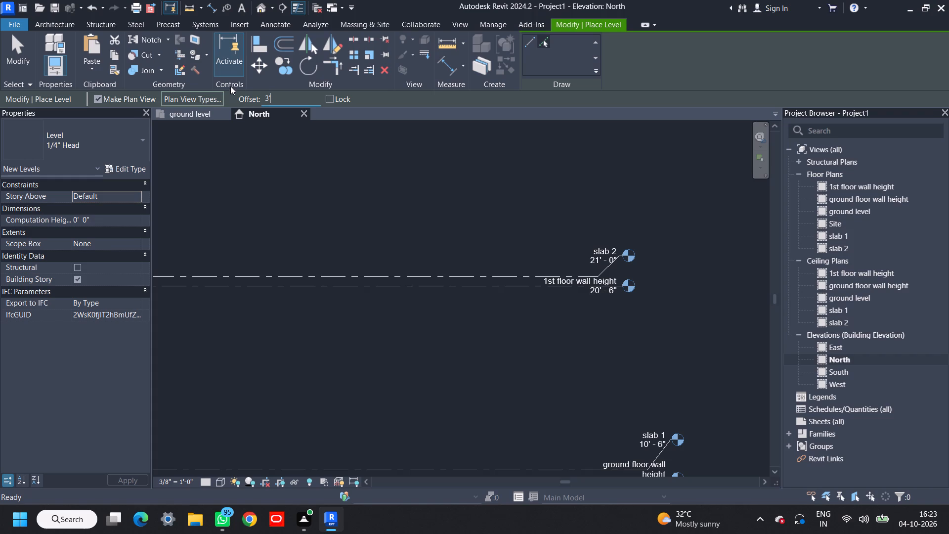
pyautogui.moveTo(287, 95); pyautogui.dragTo(212, 102)
pyautogui.write("4'")
pyautogui.press('Return')
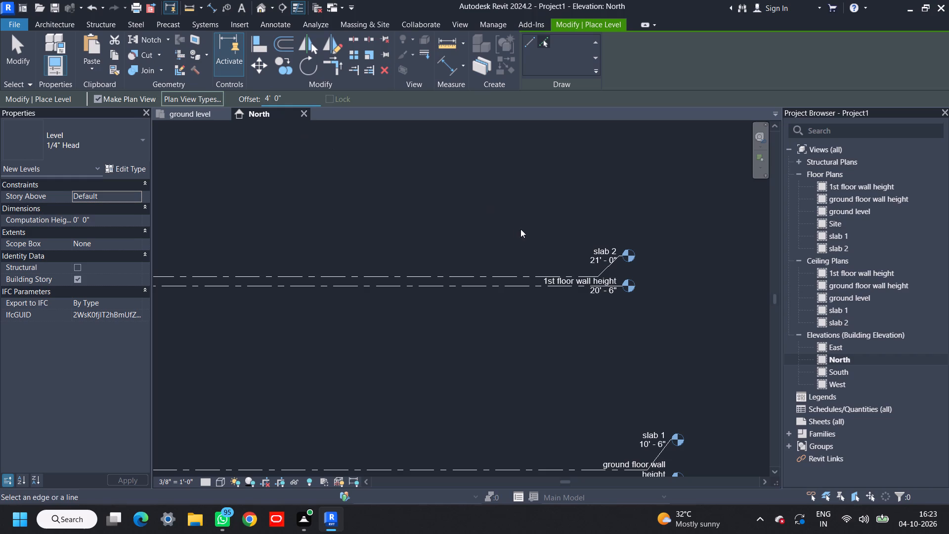
pyautogui.click(503, 274)
pyautogui.scroll(-10, 492, 271)
pyautogui.scroll(2, 500, 276)
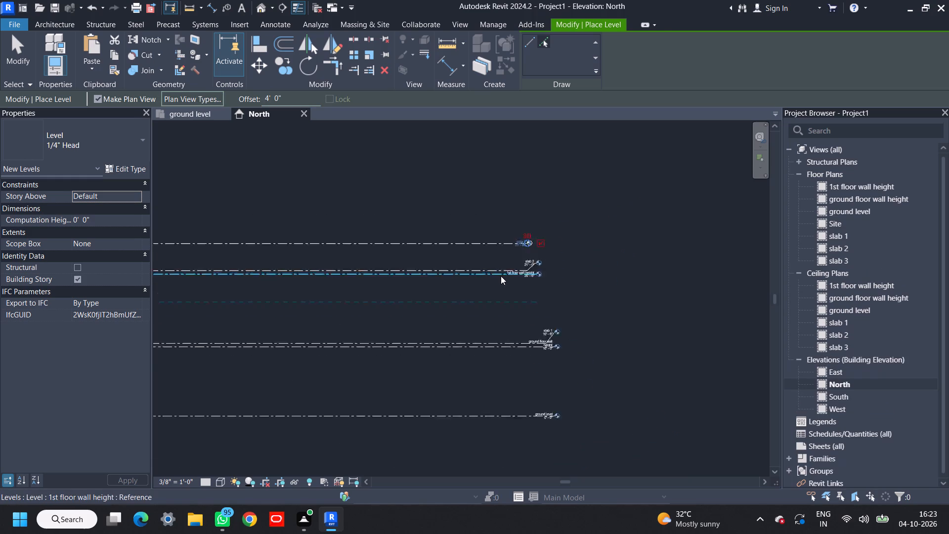
pyautogui.scroll(16, 501, 276)
pyautogui.press('Escape')
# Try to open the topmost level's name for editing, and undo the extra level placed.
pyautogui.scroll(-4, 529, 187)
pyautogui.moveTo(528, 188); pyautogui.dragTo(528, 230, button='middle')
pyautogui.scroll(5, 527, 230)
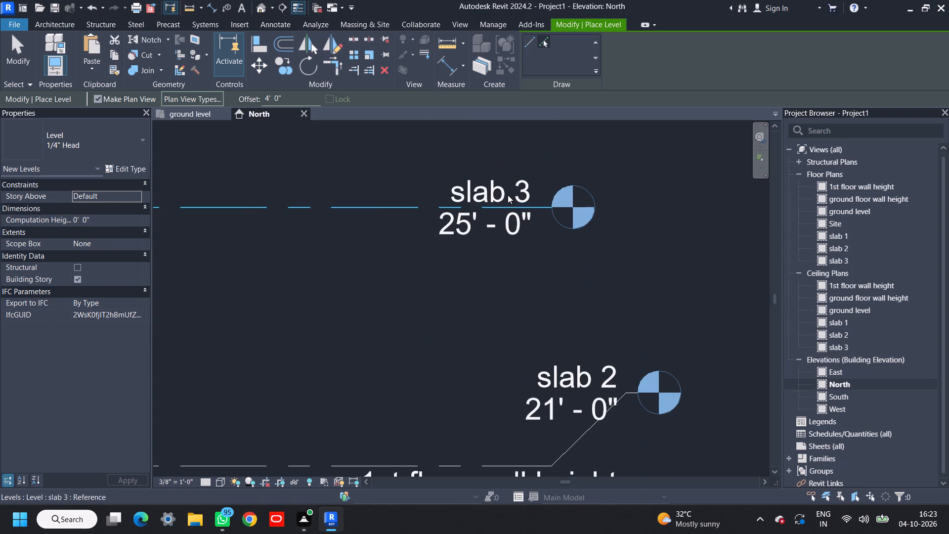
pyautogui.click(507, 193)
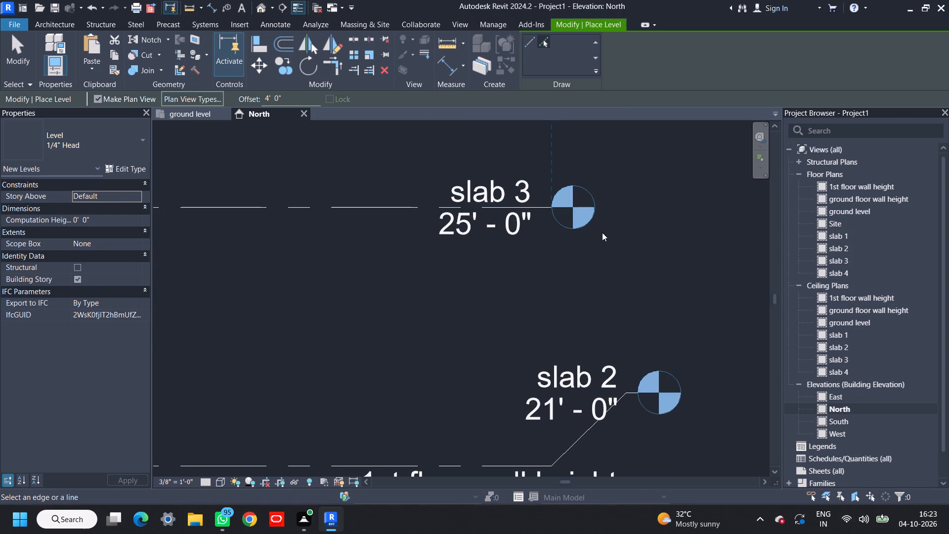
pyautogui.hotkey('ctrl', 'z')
# Rename the topmost level, 4' above slab 2, as "parapet wall", together with its corresponding plan views.
pyautogui.press('Escape')
pyautogui.press('Escape')
pyautogui.press('Escape')
pyautogui.doubleClick(521, 187)
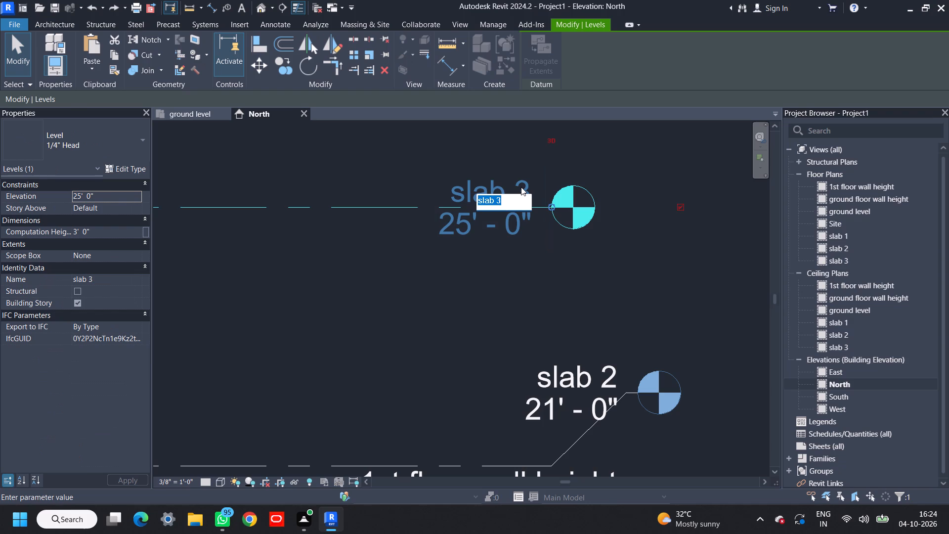
pyautogui.write('pa')
pyautogui.write('rape')
pyautogui.write('t wa')
pyautogui.write('ll')
pyautogui.click(482, 255)
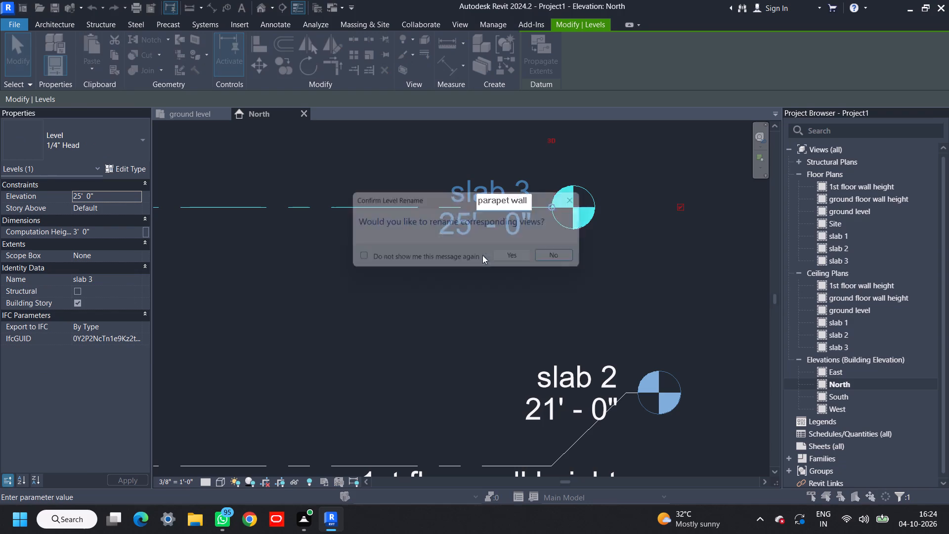
pyautogui.click(522, 261)
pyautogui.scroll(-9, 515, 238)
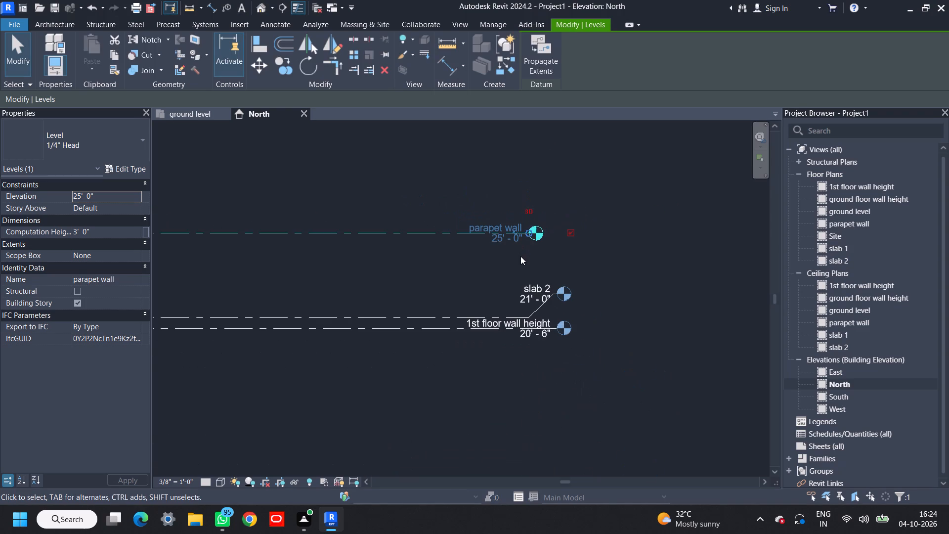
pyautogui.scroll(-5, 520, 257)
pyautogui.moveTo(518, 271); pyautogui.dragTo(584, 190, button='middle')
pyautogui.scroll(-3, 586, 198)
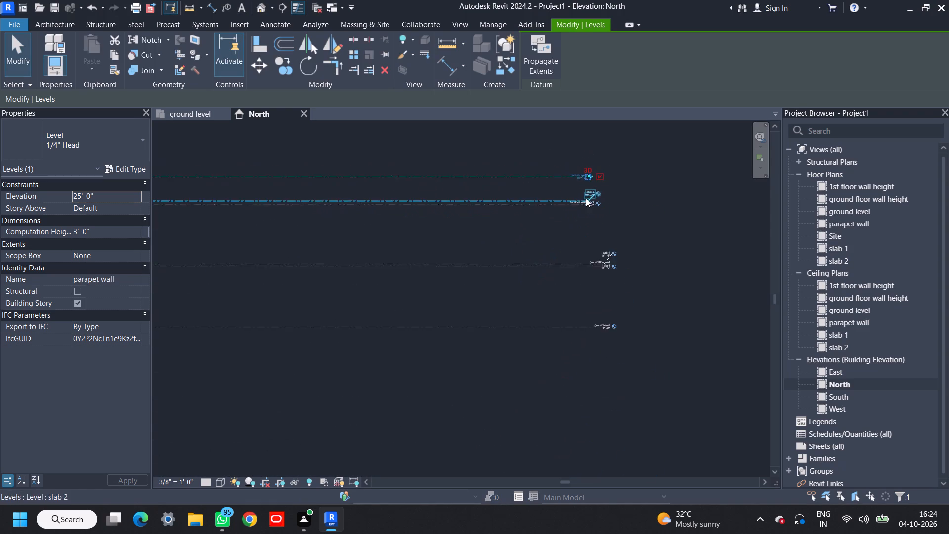
# Examine the named levels and their elevations from ground level to parapet wall in the North elevation.
pyautogui.moveTo(585, 198); pyautogui.dragTo(574, 234, button='middle')
pyautogui.scroll(-4, 585, 244)
pyautogui.moveTo(571, 276); pyautogui.dragTo(590, 269, button='middle')
pyautogui.press('Escape')
pyautogui.scroll(6, 596, 218)
pyautogui.press('Escape')
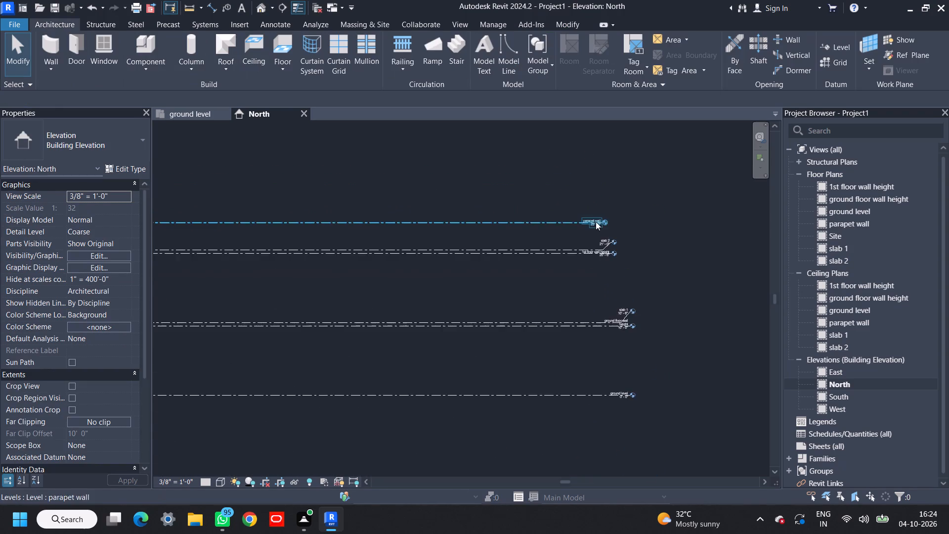
pyautogui.scroll(3, 596, 222)
pyautogui.scroll(-12, 577, 237)
pyautogui.moveTo(557, 240); pyautogui.dragTo(605, 232, button='middle')
pyautogui.scroll(8, 607, 231)
pyautogui.scroll(-6, 624, 277)
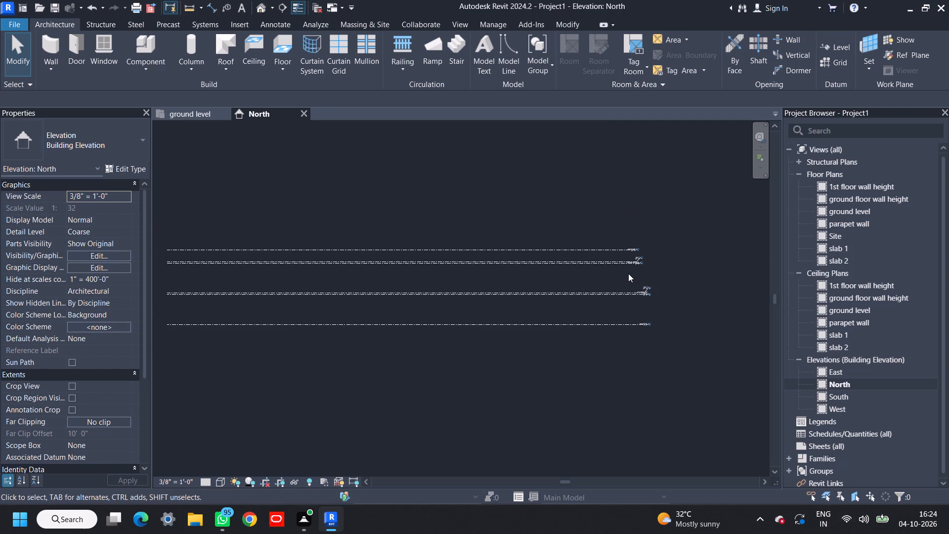
pyautogui.moveTo(585, 315); pyautogui.dragTo(588, 309, button='middle')
pyautogui.scroll(1, 584, 311)
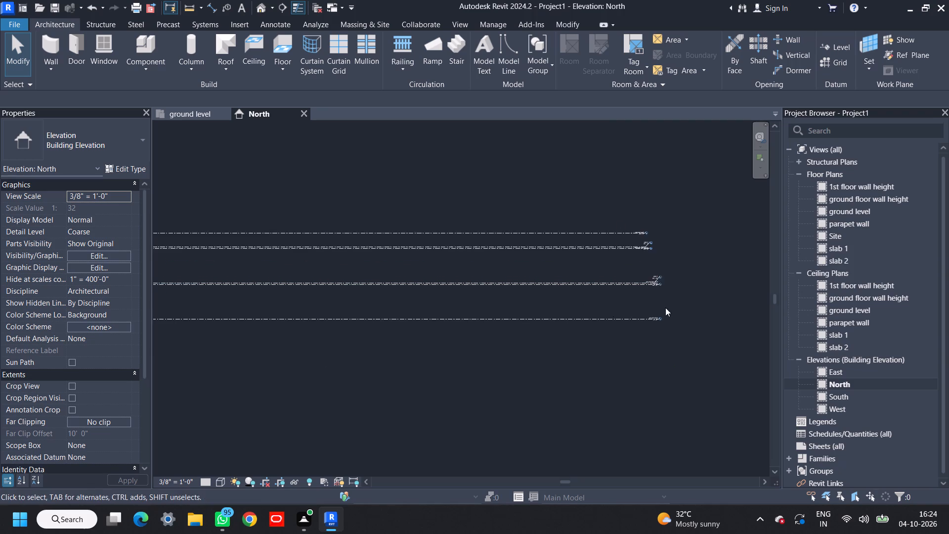
pyautogui.scroll(8, 672, 295)
pyautogui.moveTo(670, 280); pyautogui.dragTo(628, 317, button='middle')
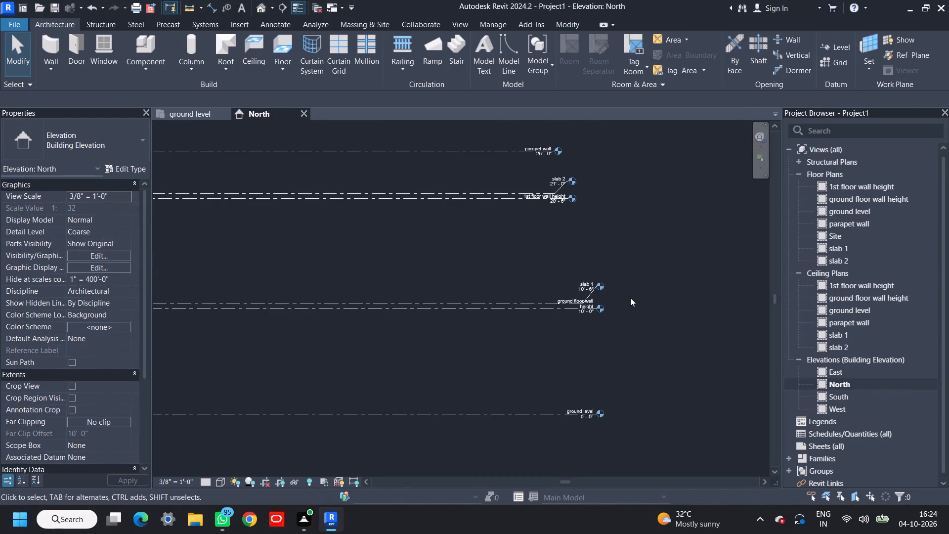
# Open the ground level ceiling plan.
pyautogui.doubleClick(839, 308)
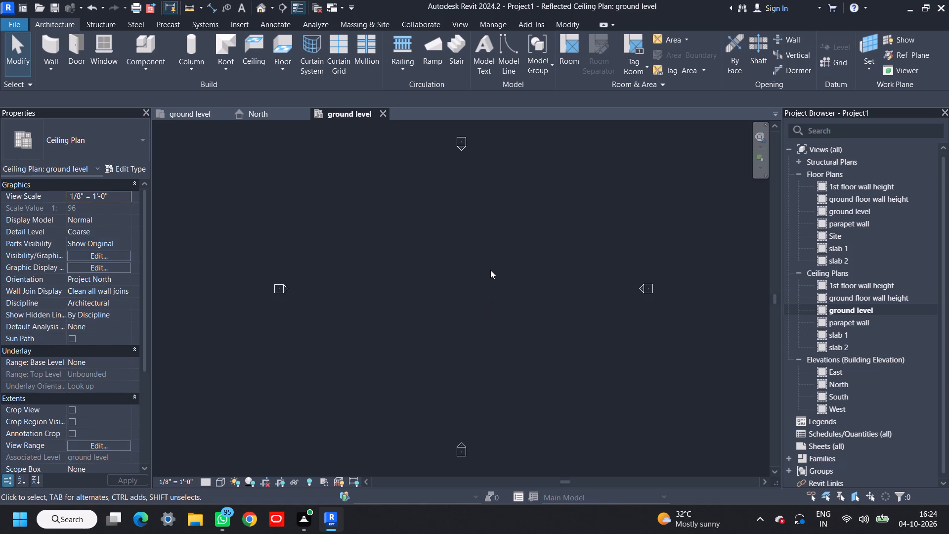
pyautogui.click(197, 72)
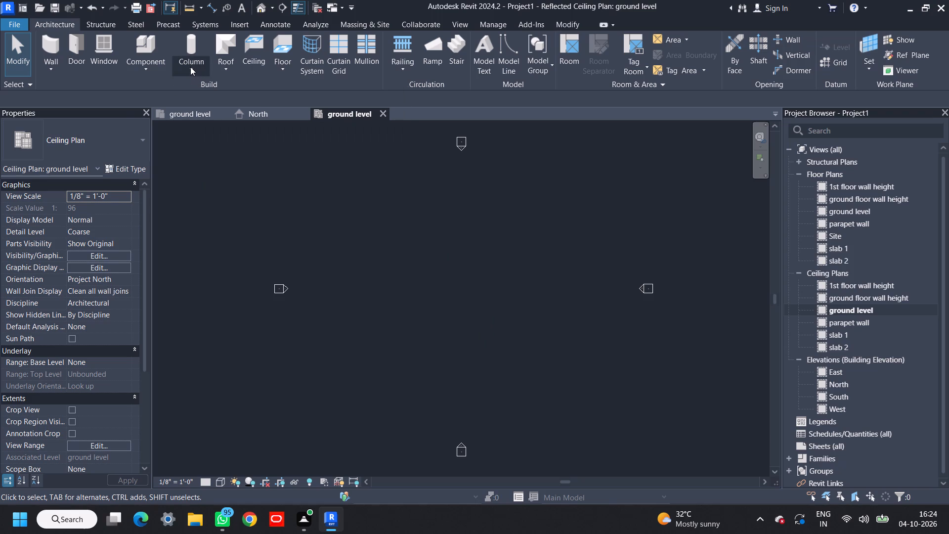
pyautogui.click(190, 66)
# Draw a closed rectangle of Generic - 8" walls on the ground level, 20' long vertically and 18' wide horizontally.
pyautogui.click(48, 39)
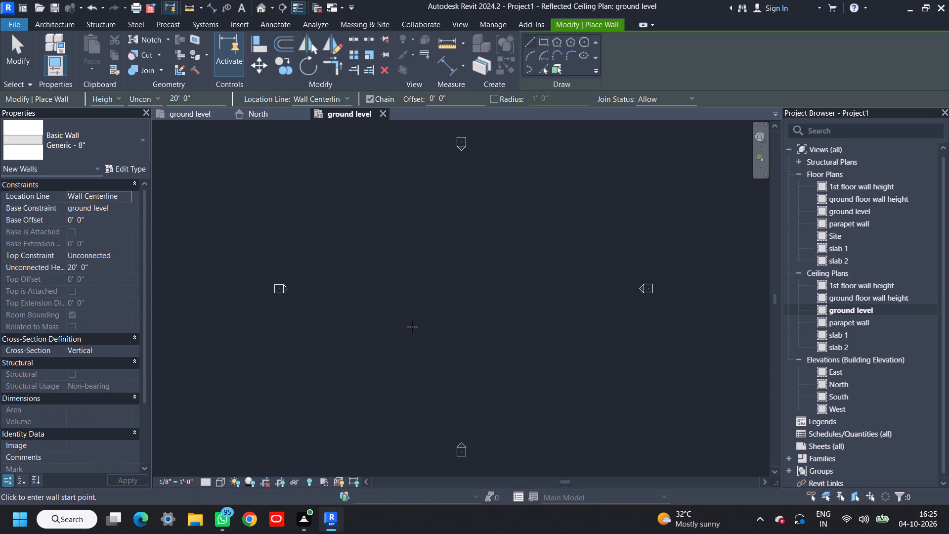
pyautogui.click(398, 248)
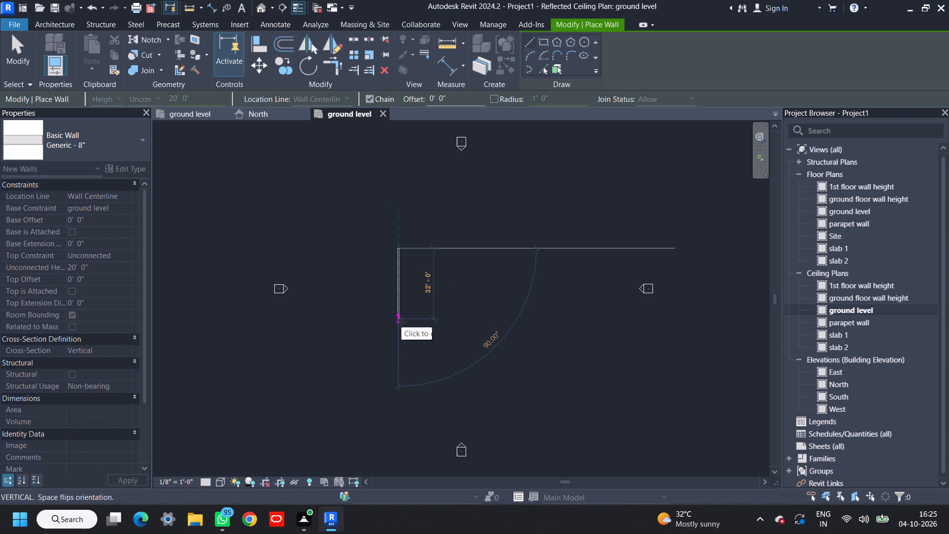
pyautogui.write("20'")
pyautogui.press('Return')
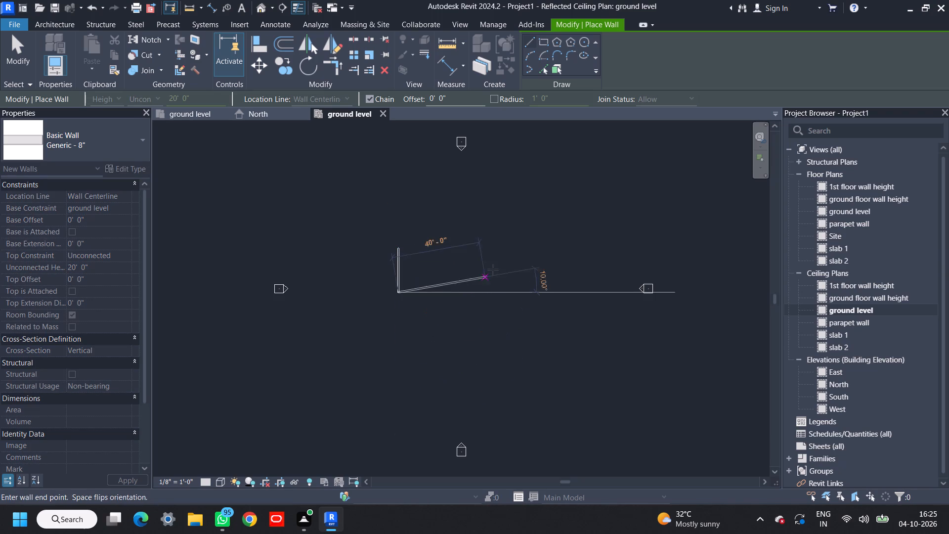
pyautogui.scroll(4, 470, 308)
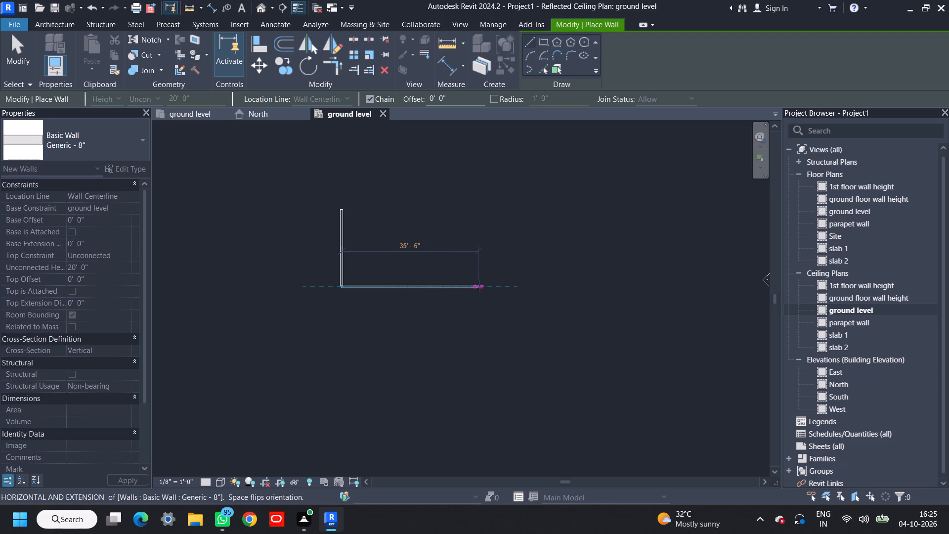
pyautogui.moveTo(478, 286); pyautogui.dragTo(554, 332, button='middle')
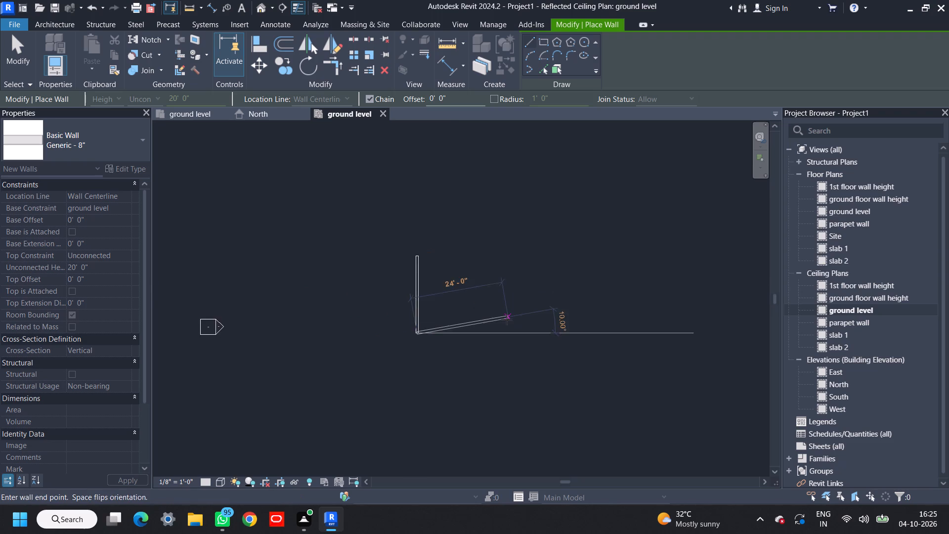
pyautogui.scroll(2, 507, 319)
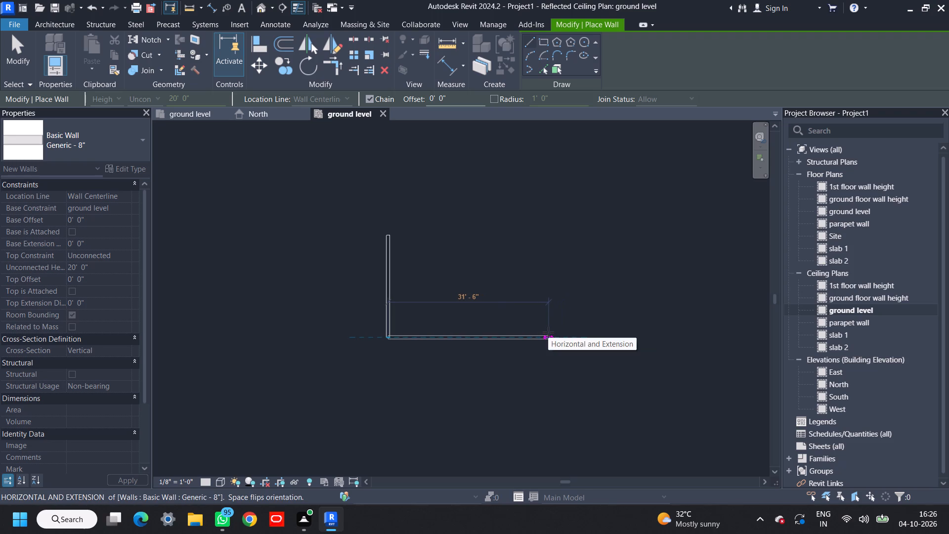
pyautogui.write("18'")
pyautogui.press('Return')
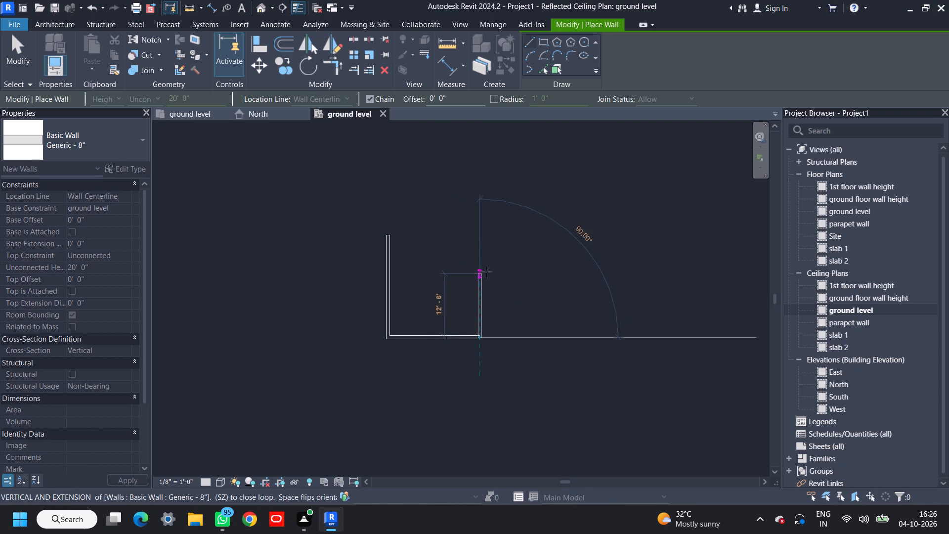
pyautogui.scroll(2, 481, 238)
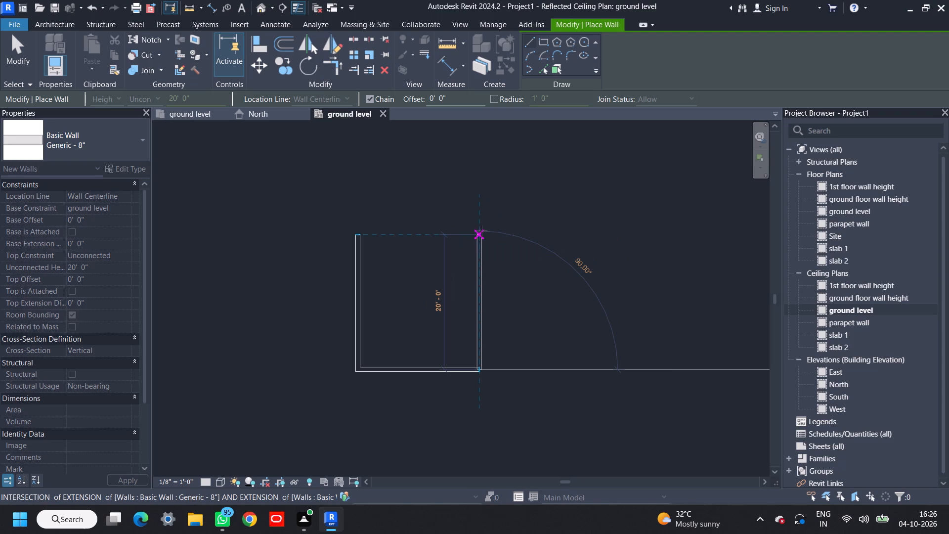
pyautogui.click(481, 232)
pyautogui.click(360, 231)
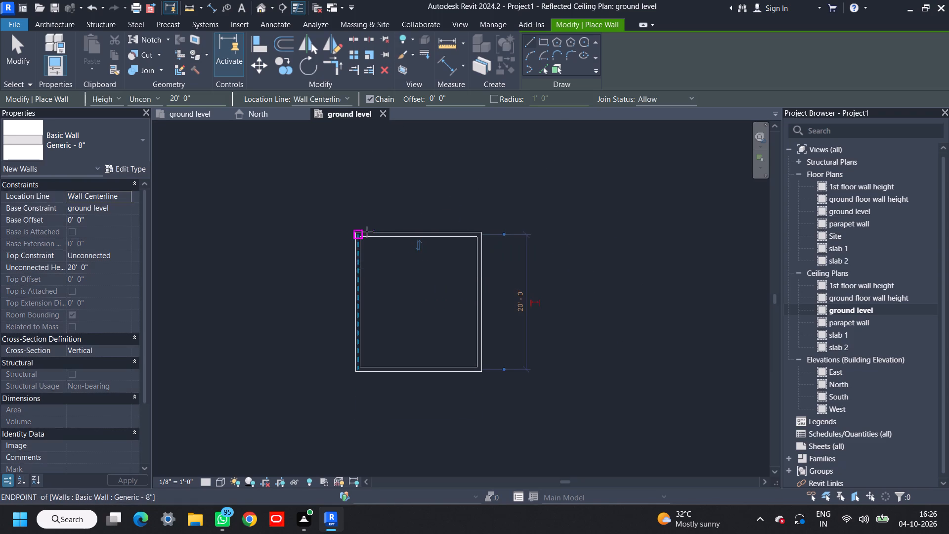
pyautogui.moveTo(443, 265); pyautogui.dragTo(492, 267, button='middle')
pyautogui.press('Escape')
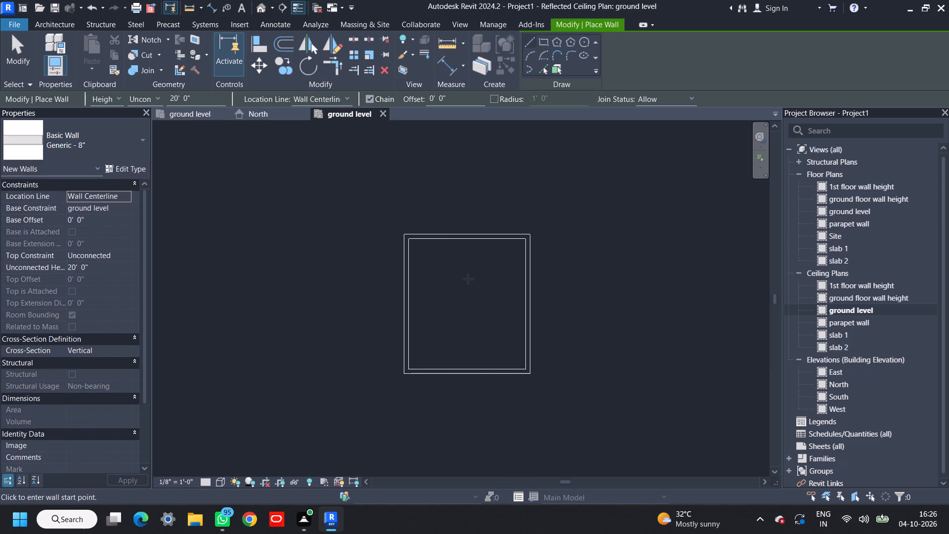
pyautogui.press('Escape')
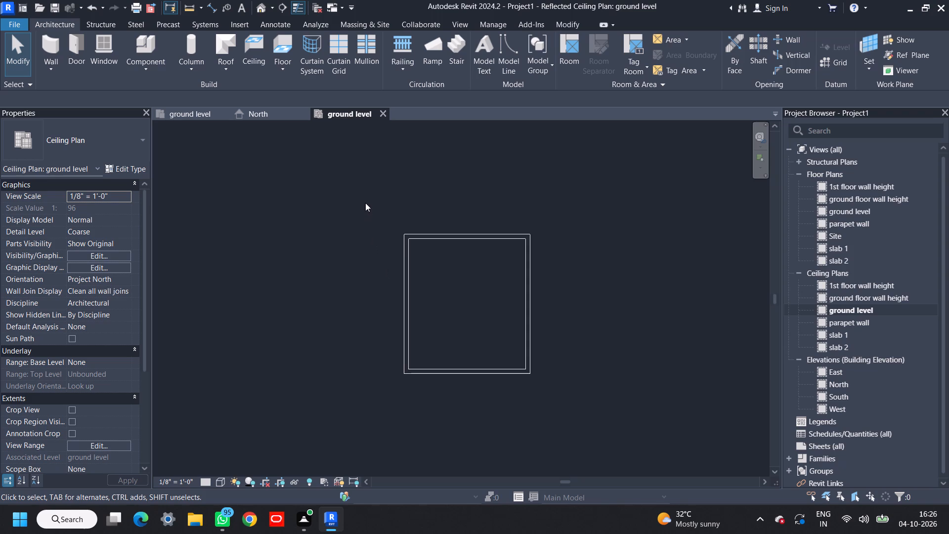
# Select all four walls and duplicate their wall type under the name Generic - 9".
pyautogui.click(365, 203)
pyautogui.click(582, 177)
pyautogui.moveTo(581, 190); pyautogui.dragTo(364, 382)
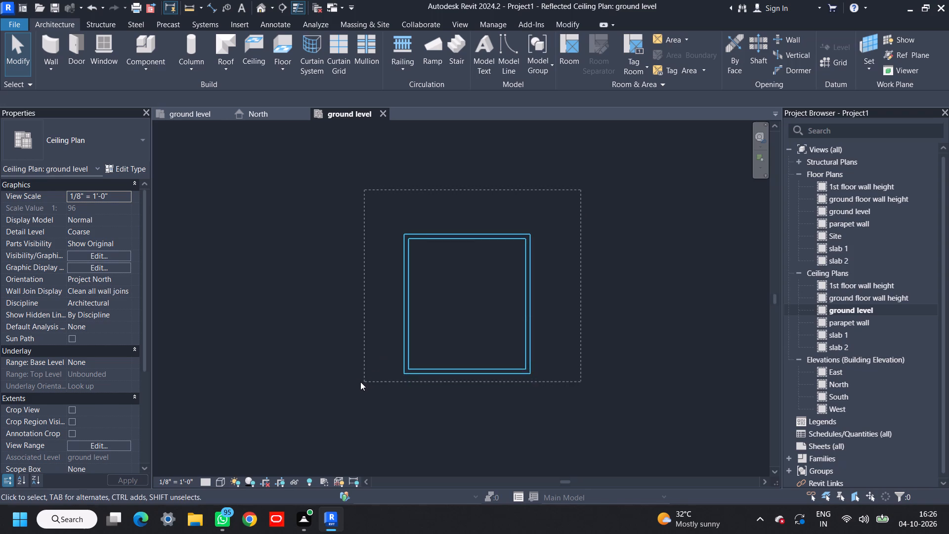
pyautogui.click(108, 139)
pyautogui.click(129, 149)
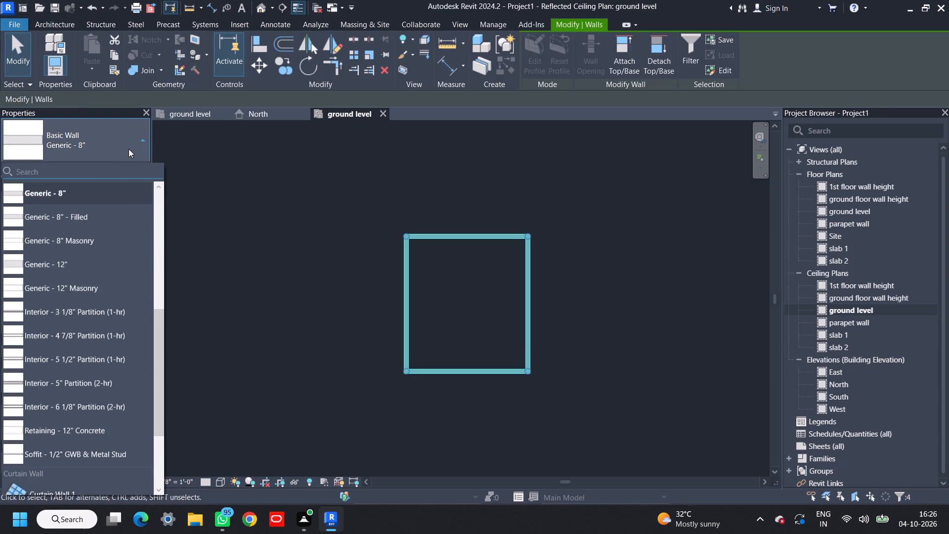
pyautogui.click(108, 172)
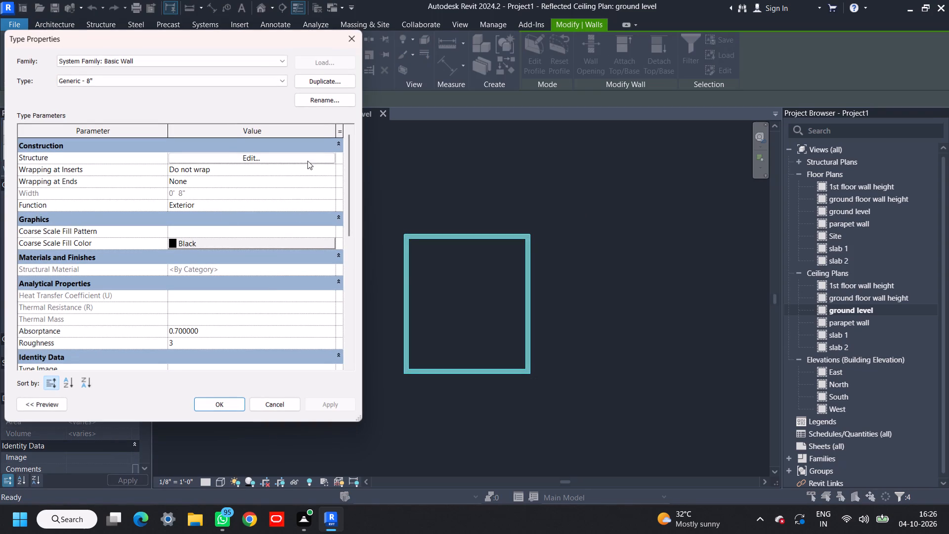
pyautogui.click(325, 87)
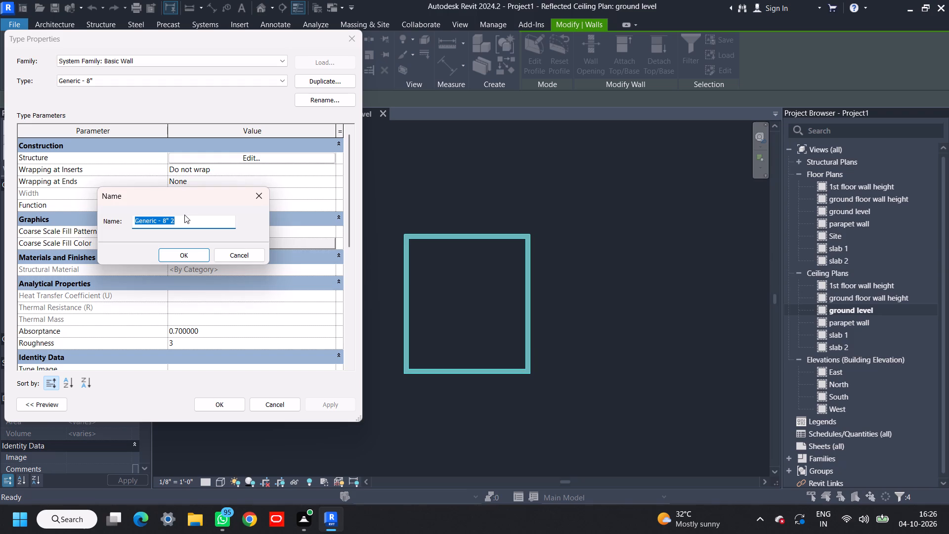
pyautogui.moveTo(184, 215); pyautogui.dragTo(166, 220)
pyautogui.moveTo(176, 220); pyautogui.dragTo(163, 223)
pyautogui.write('9"')
pyautogui.press('Return')
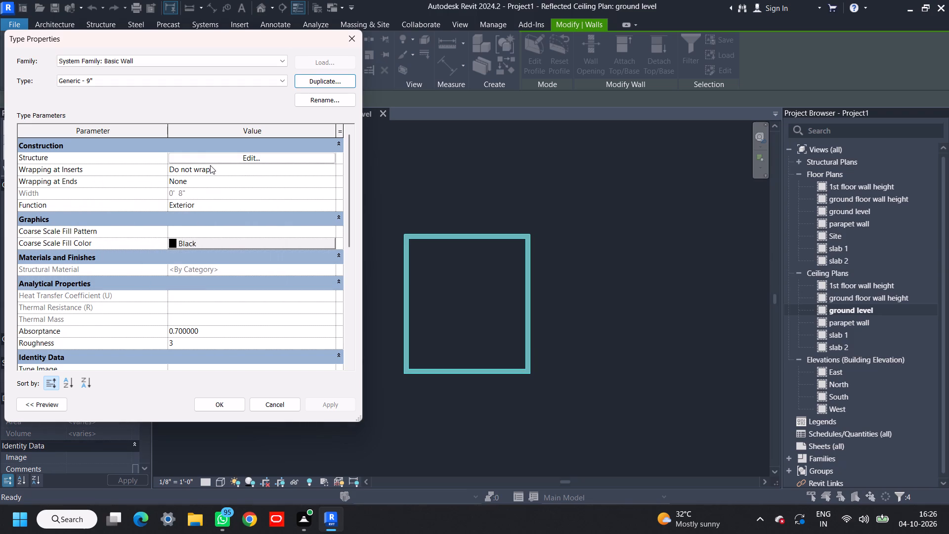
# Set the structure layer thickness of the Generic - 9" wall type to 9" and apply the type to the four walls.
pyautogui.click(203, 161)
pyautogui.click(179, 161)
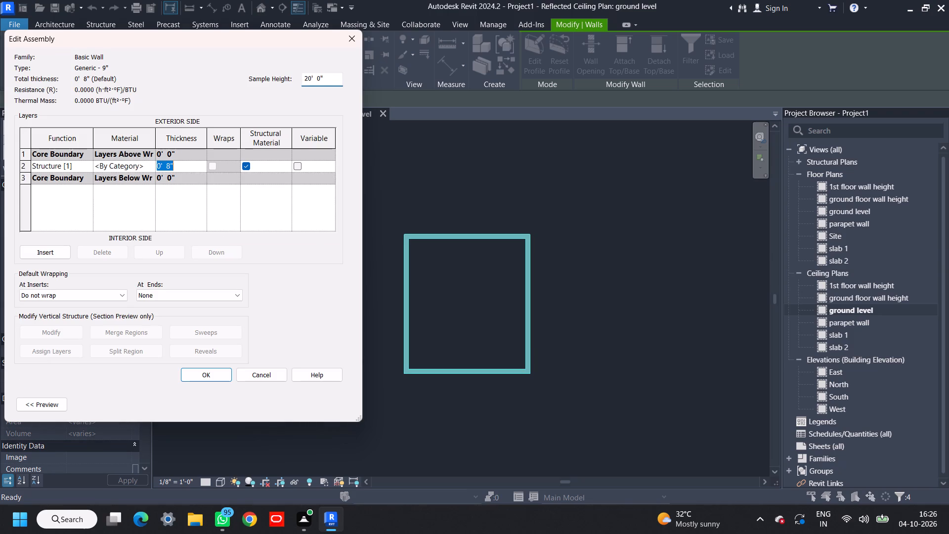
pyautogui.write('9"')
pyautogui.press('Return')
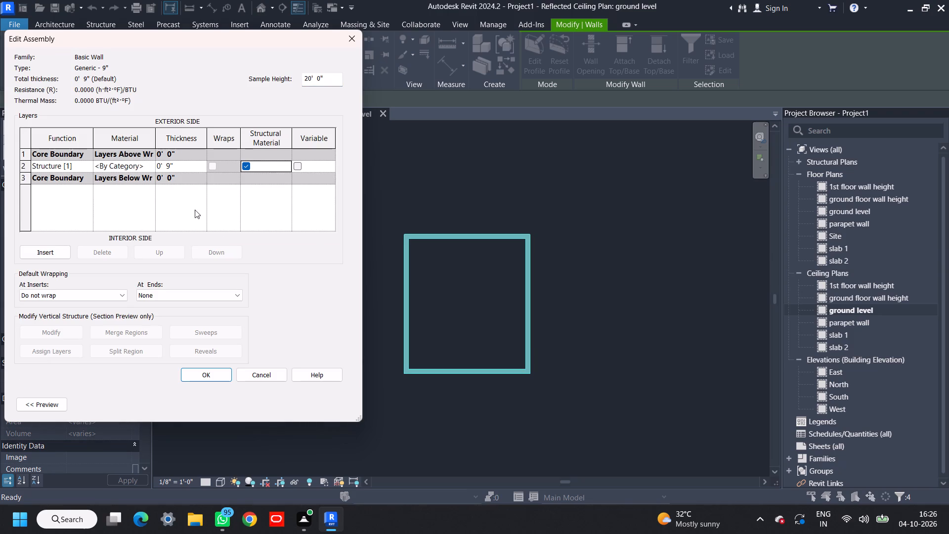
pyautogui.click(222, 381)
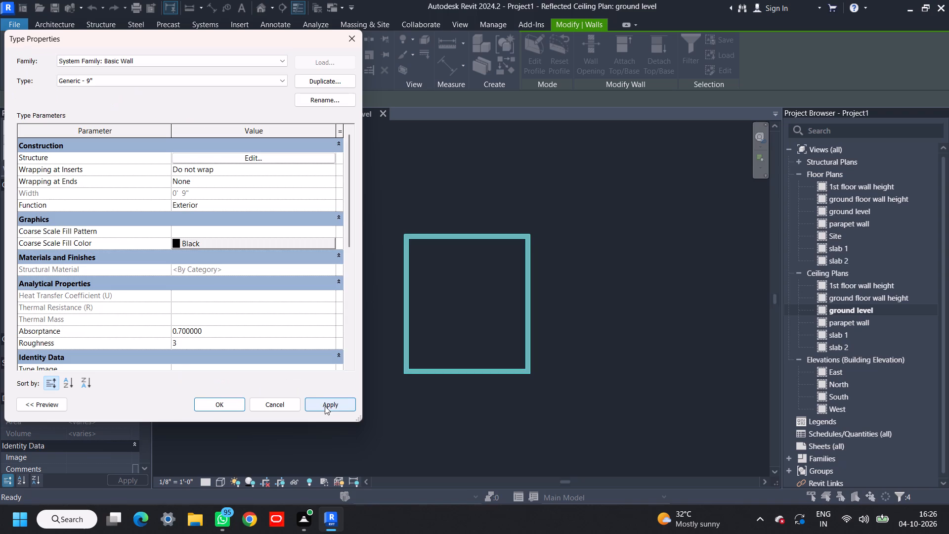
pyautogui.click(325, 406)
pyautogui.click(236, 405)
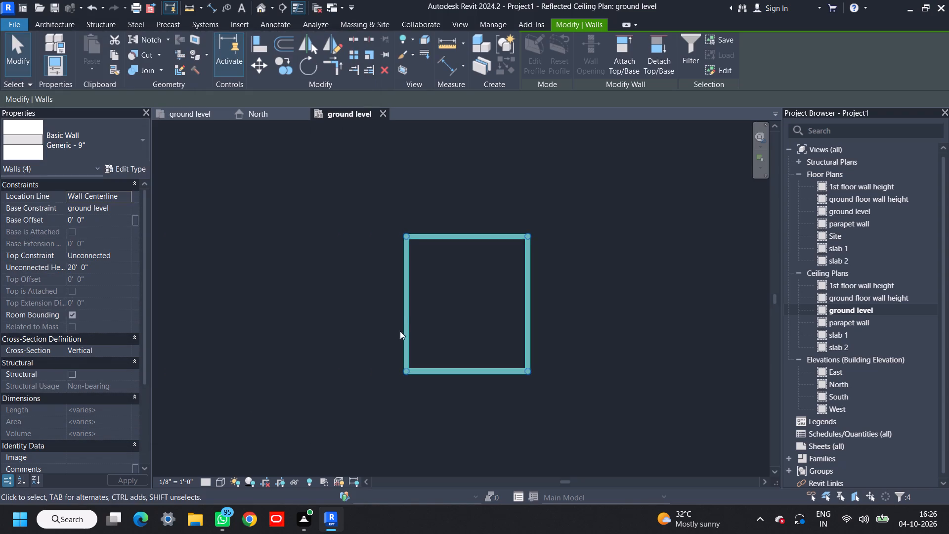
pyautogui.click(277, 242)
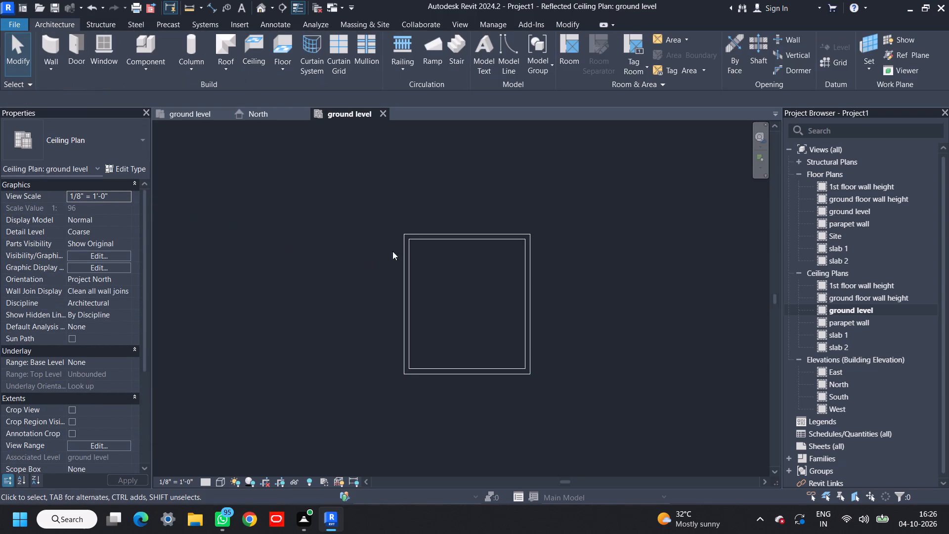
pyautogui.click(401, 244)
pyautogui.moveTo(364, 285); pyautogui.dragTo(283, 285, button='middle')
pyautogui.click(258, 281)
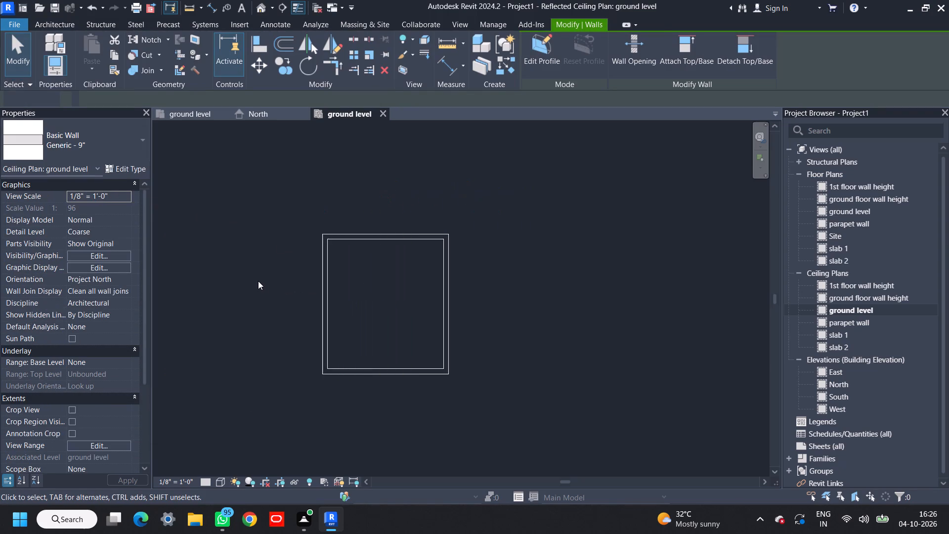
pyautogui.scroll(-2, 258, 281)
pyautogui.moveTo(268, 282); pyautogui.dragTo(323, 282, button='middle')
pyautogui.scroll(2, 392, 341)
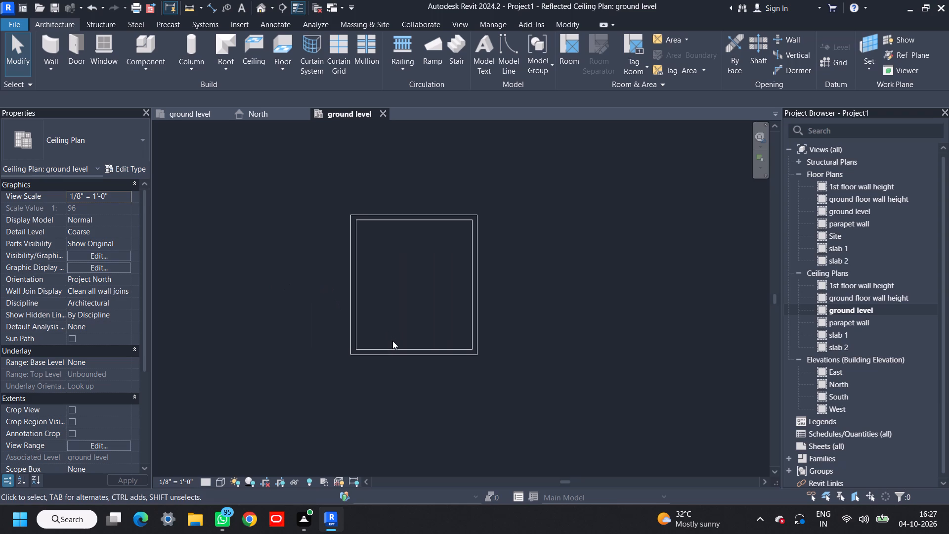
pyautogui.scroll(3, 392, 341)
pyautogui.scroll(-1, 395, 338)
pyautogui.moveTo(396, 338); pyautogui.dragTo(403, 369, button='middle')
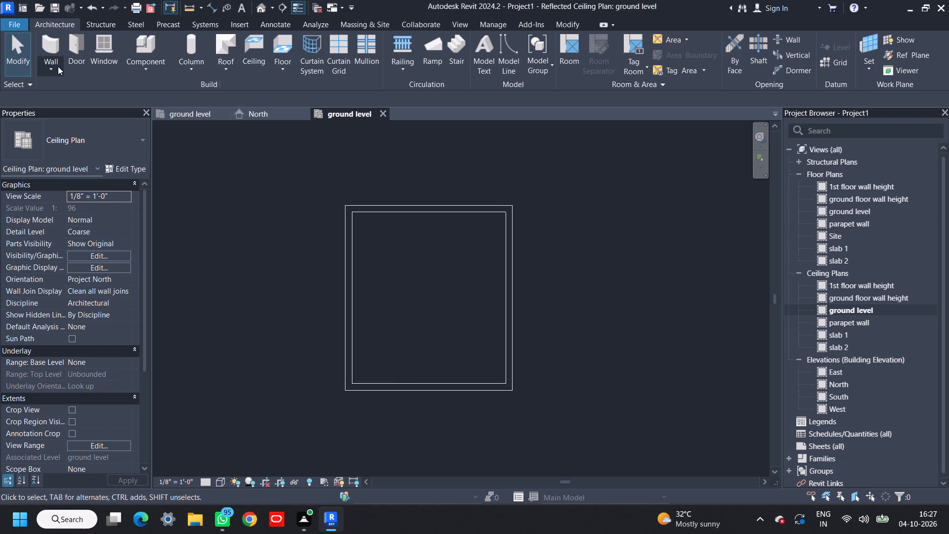
# Start picking lines for new walls with the Finish Face: Exterior location line and duplicate Generic - 8" as Generic - 4.5".
pyautogui.click(49, 50)
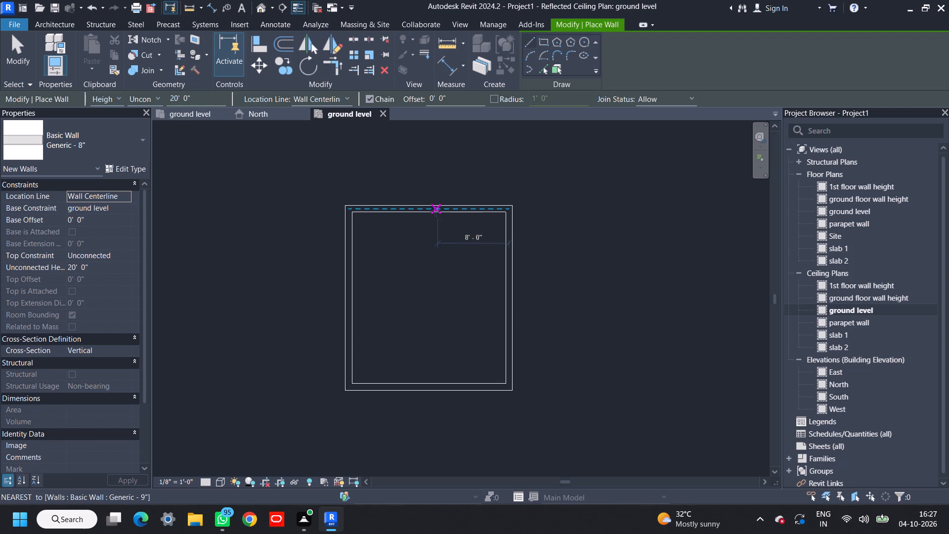
pyautogui.click(546, 66)
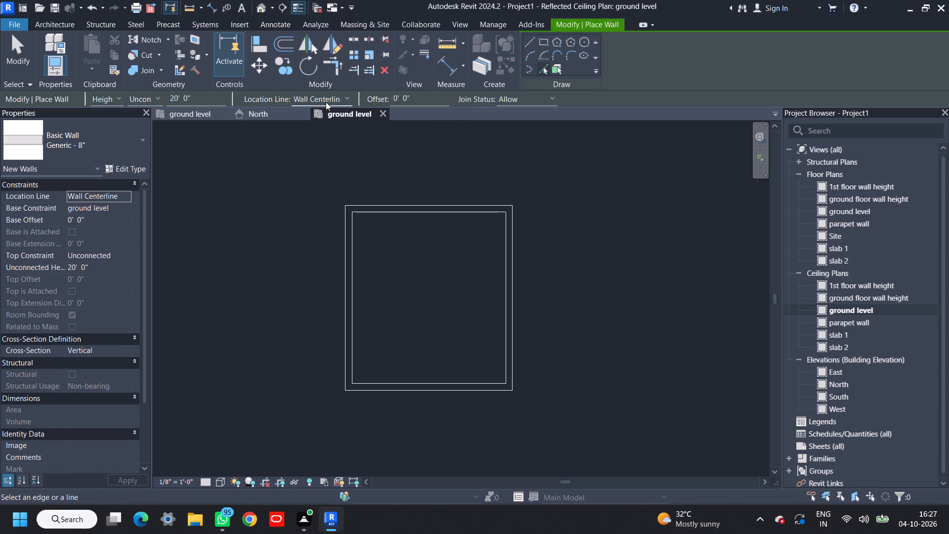
pyautogui.click(330, 98)
pyautogui.click(346, 133)
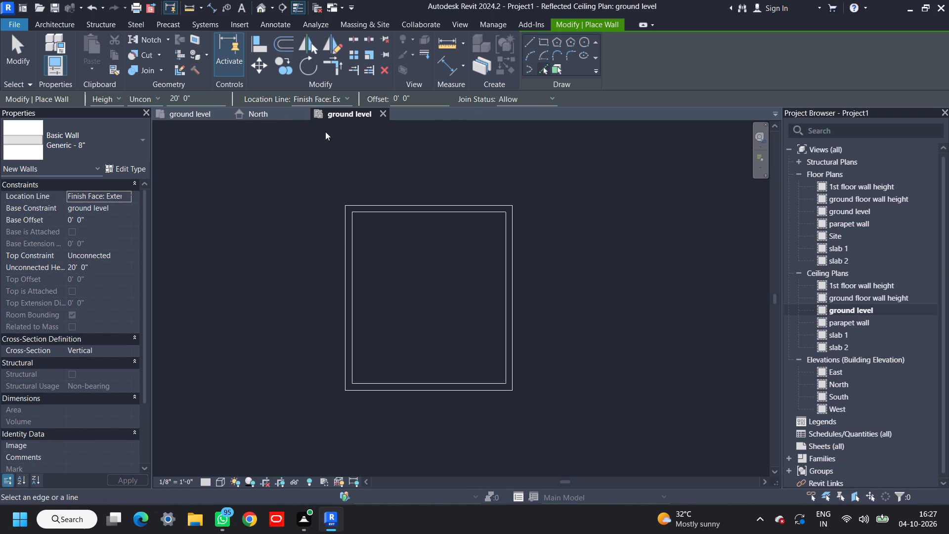
pyautogui.click(119, 168)
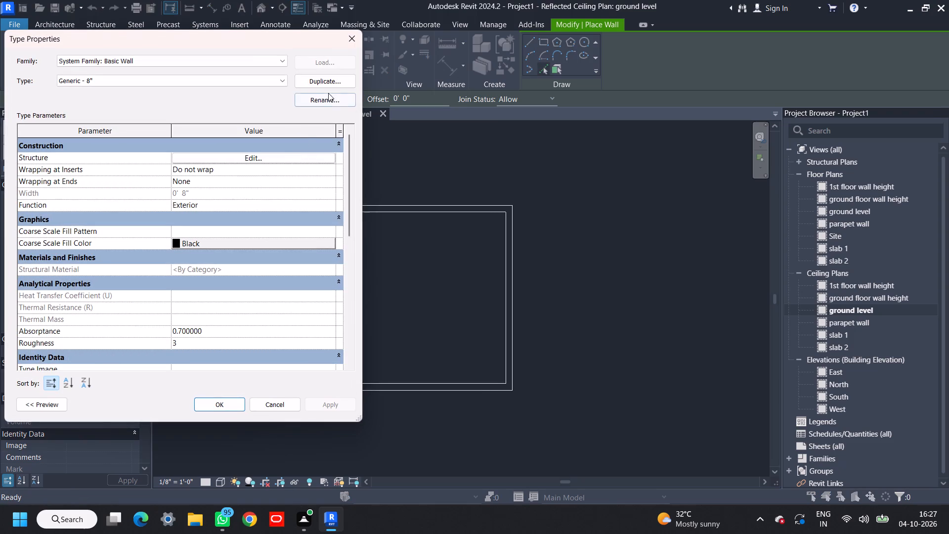
pyautogui.click(330, 82)
pyautogui.moveTo(183, 223); pyautogui.dragTo(164, 223)
pyautogui.write('4.5"')
pyautogui.press('Return')
pyautogui.click(225, 406)
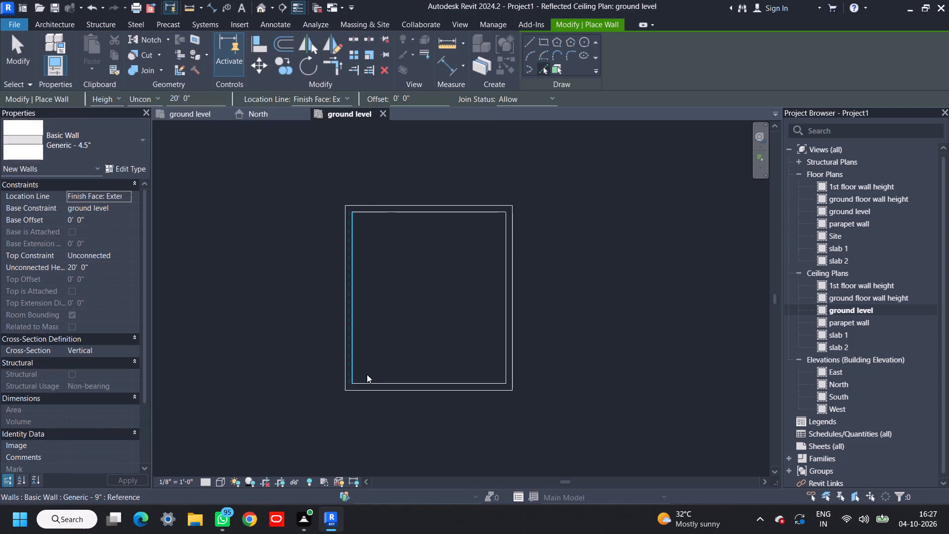
# Set the offset for the new wall placement to 5'.
pyautogui.scroll(2, 431, 375)
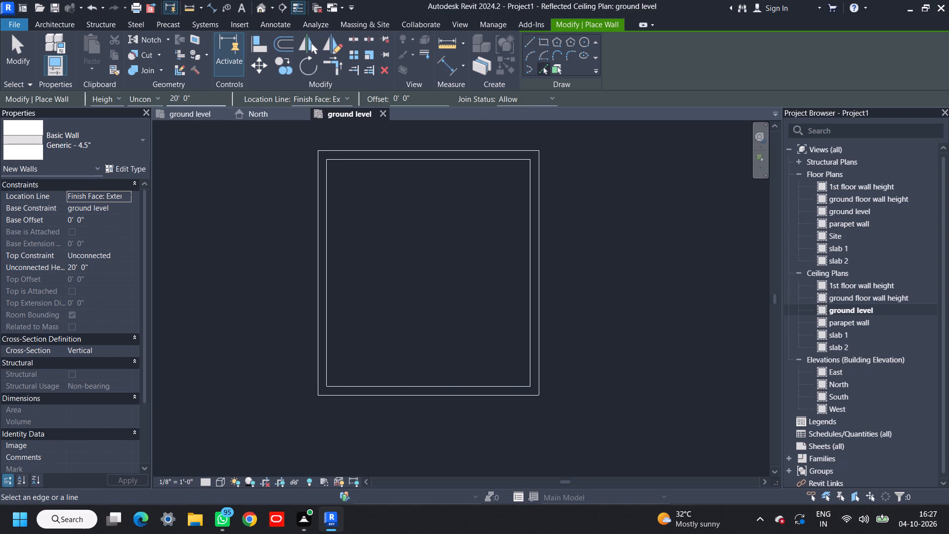
pyautogui.moveTo(413, 96); pyautogui.dragTo(391, 95)
pyautogui.moveTo(391, 95); pyautogui.dragTo(386, 94)
pyautogui.press('7')
pyautogui.press("'")
pyautogui.press('Return')
pyautogui.moveTo(418, 97); pyautogui.dragTo(382, 100)
pyautogui.write("5'")
pyautogui.press('Return')
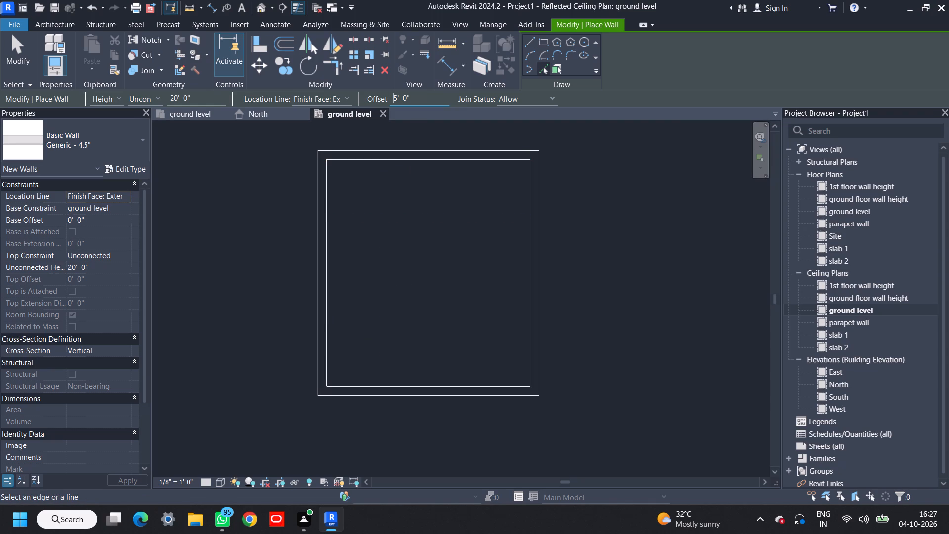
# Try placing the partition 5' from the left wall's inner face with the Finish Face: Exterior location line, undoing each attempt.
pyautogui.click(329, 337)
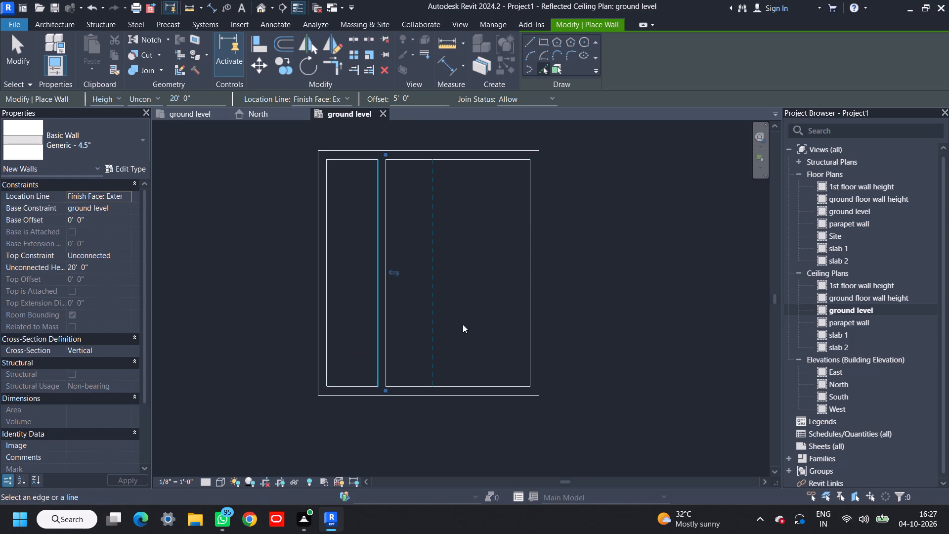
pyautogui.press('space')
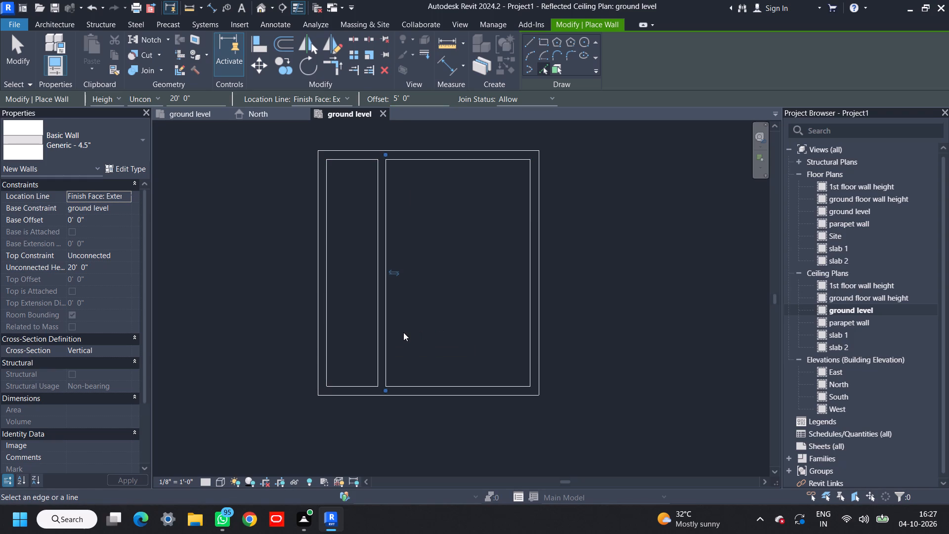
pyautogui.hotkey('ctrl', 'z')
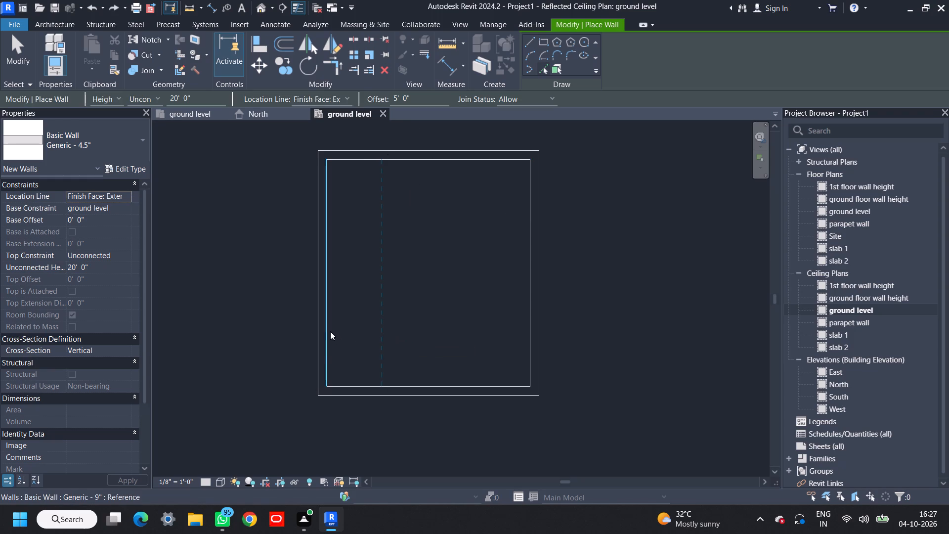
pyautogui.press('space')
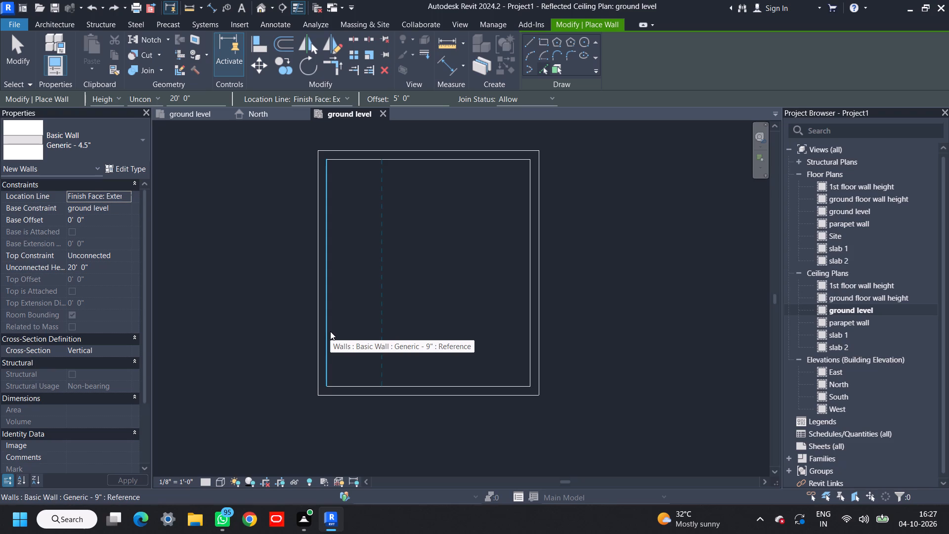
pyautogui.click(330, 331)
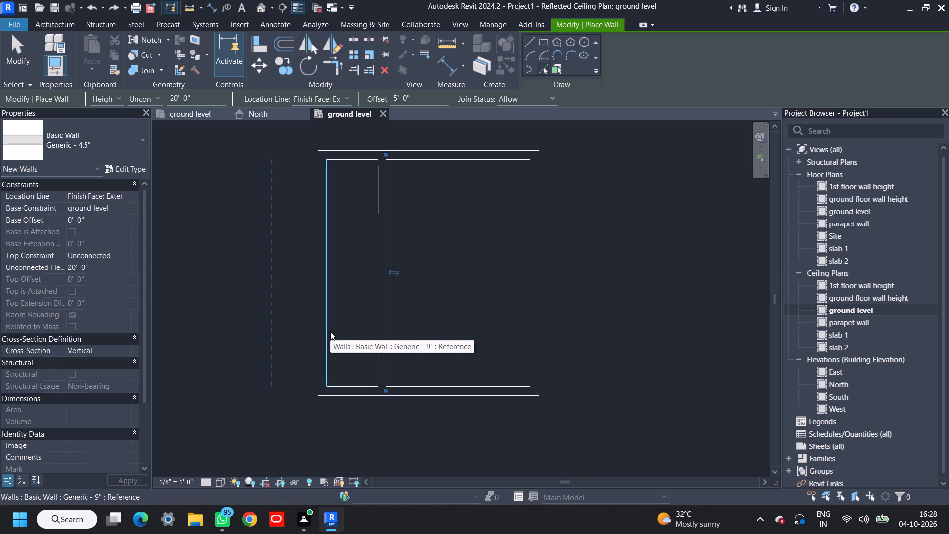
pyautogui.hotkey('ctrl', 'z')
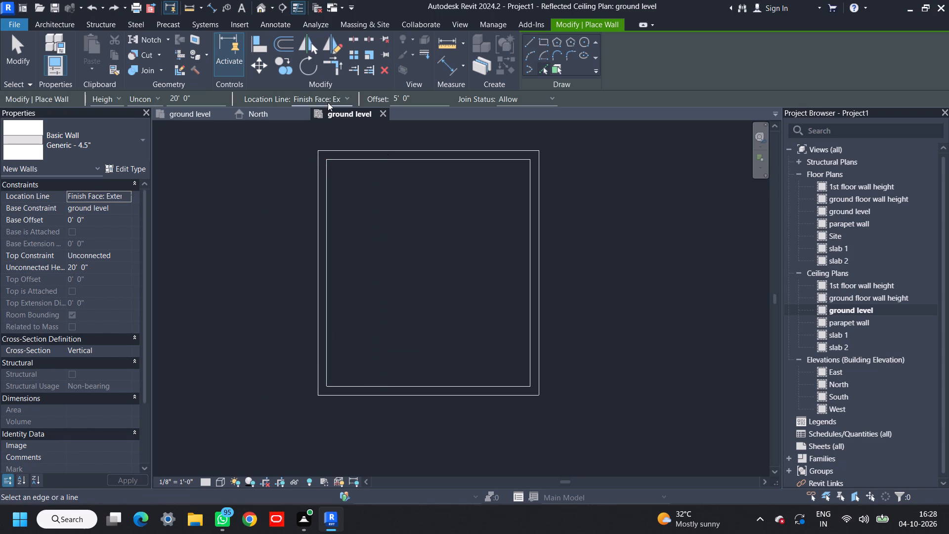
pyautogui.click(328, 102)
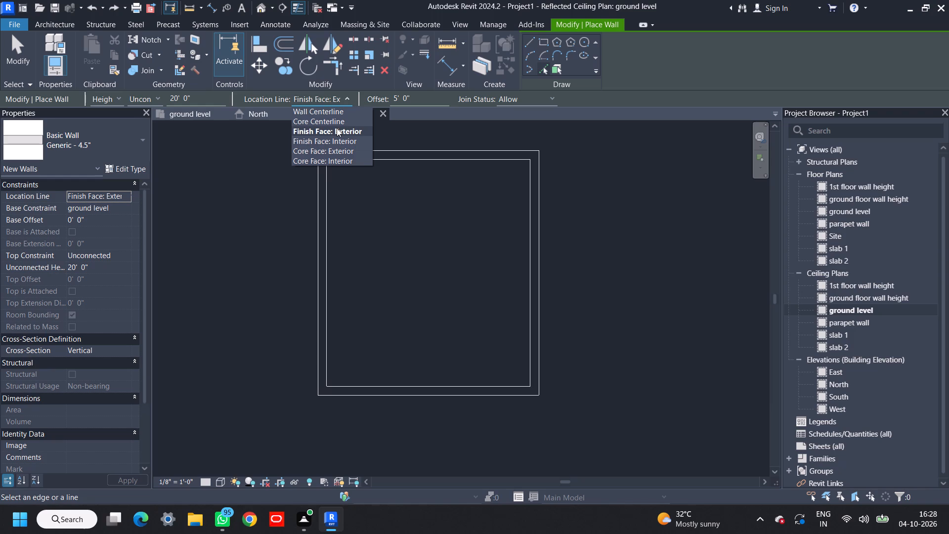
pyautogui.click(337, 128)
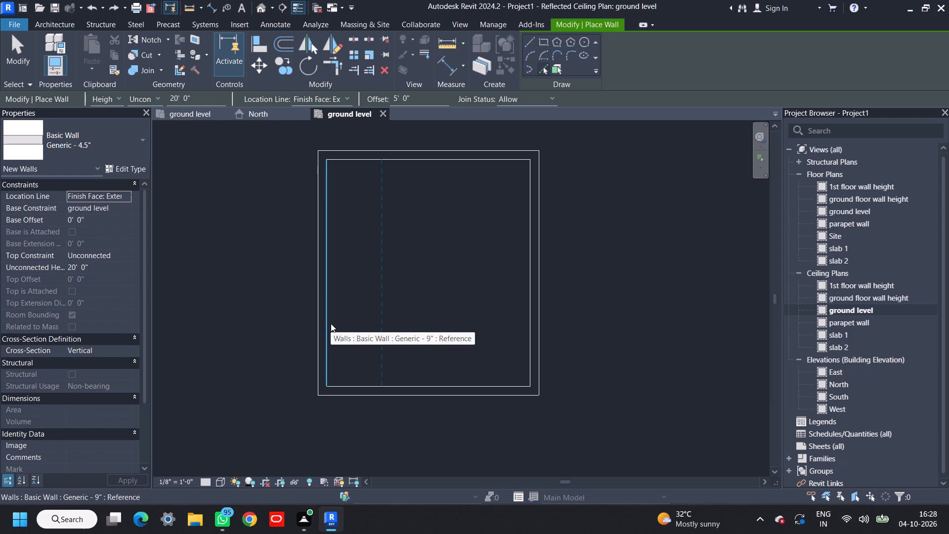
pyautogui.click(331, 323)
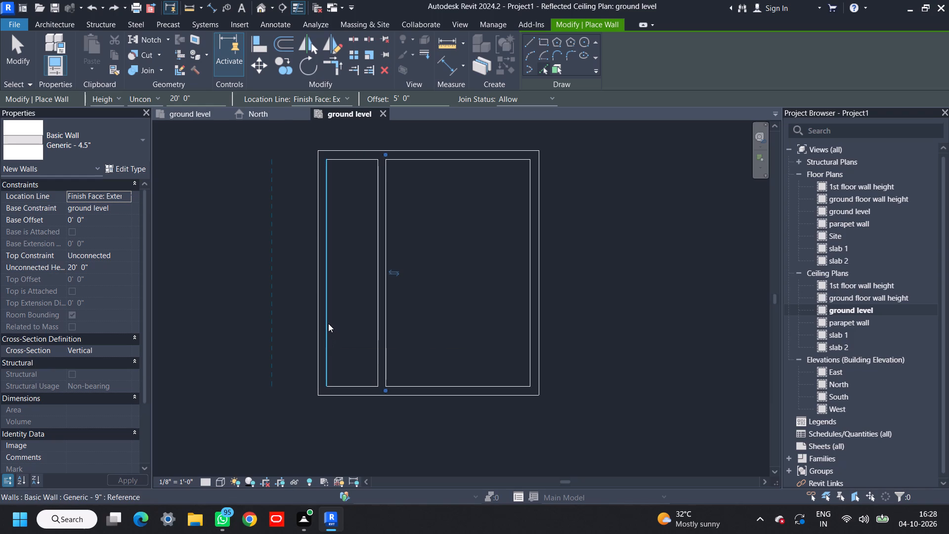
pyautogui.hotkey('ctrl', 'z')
# Place a Generic - 4.5" partition 5' from the left wall's inner face using the Finish Face: Interior location line.
pyautogui.click(330, 102)
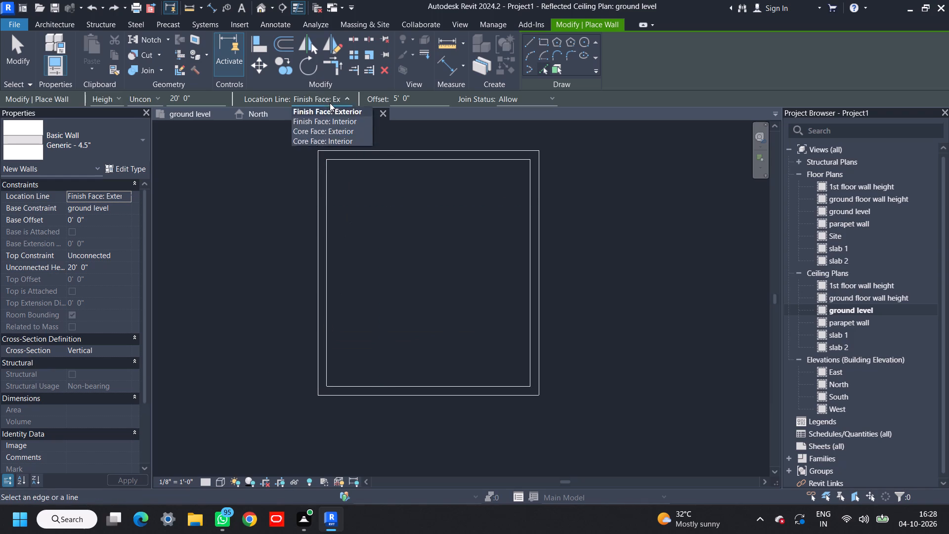
pyautogui.click(332, 137)
pyautogui.click(331, 296)
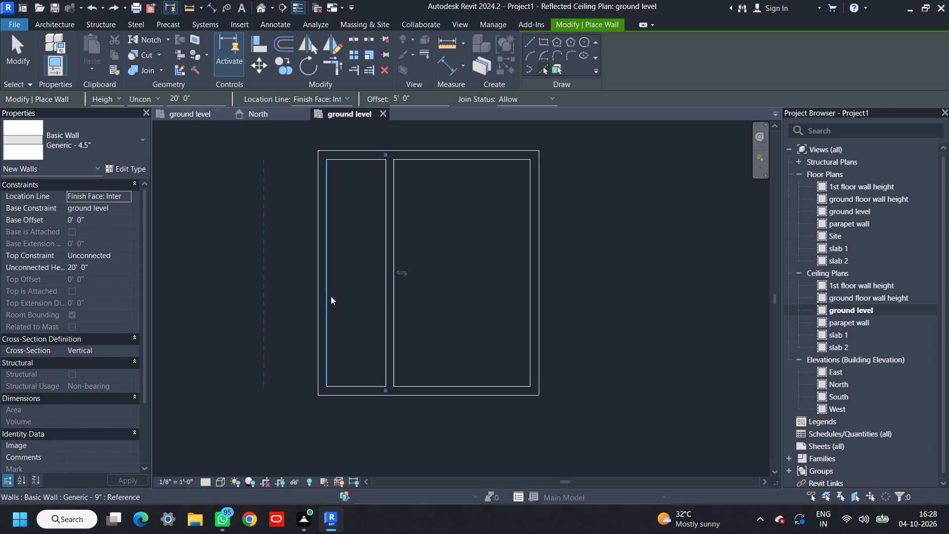
pyautogui.scroll(-2, 445, 276)
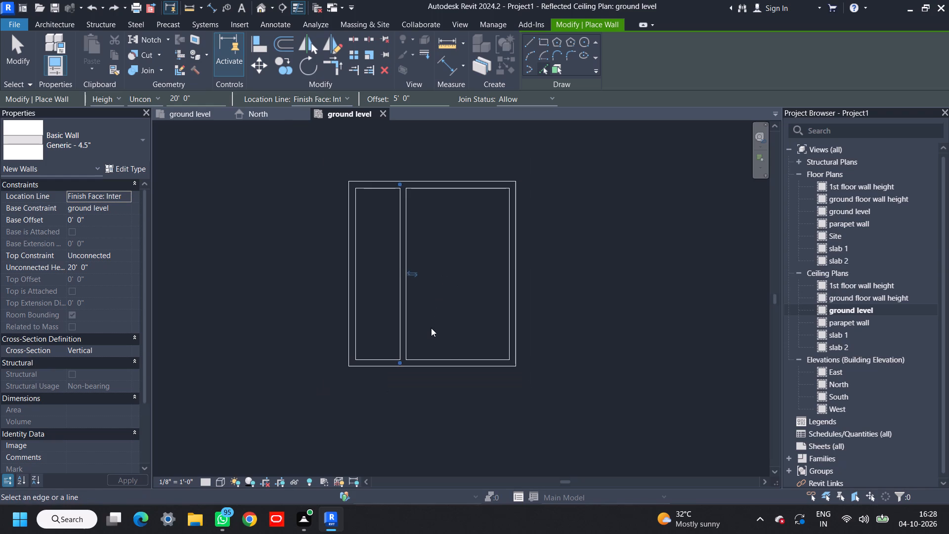
pyautogui.scroll(2, 422, 338)
pyautogui.moveTo(435, 332); pyautogui.dragTo(445, 340, button='middle')
pyautogui.press('Escape')
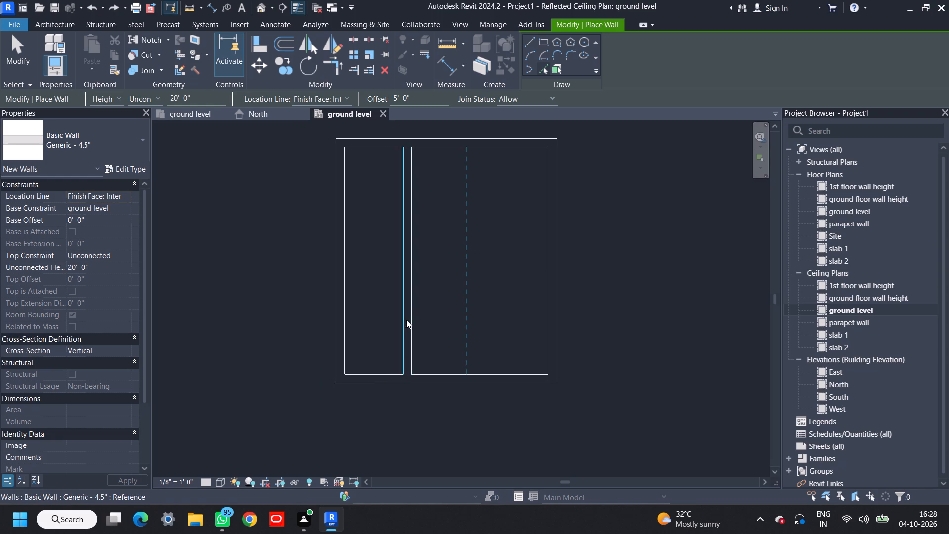
pyautogui.moveTo(407, 320); pyautogui.dragTo(382, 339, button='middle')
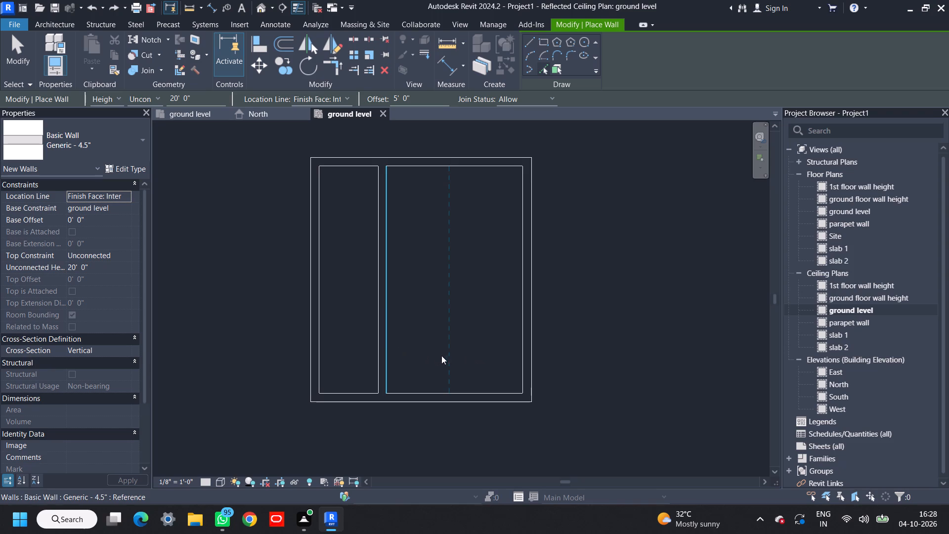
pyautogui.moveTo(466, 350); pyautogui.dragTo(474, 350, button='middle')
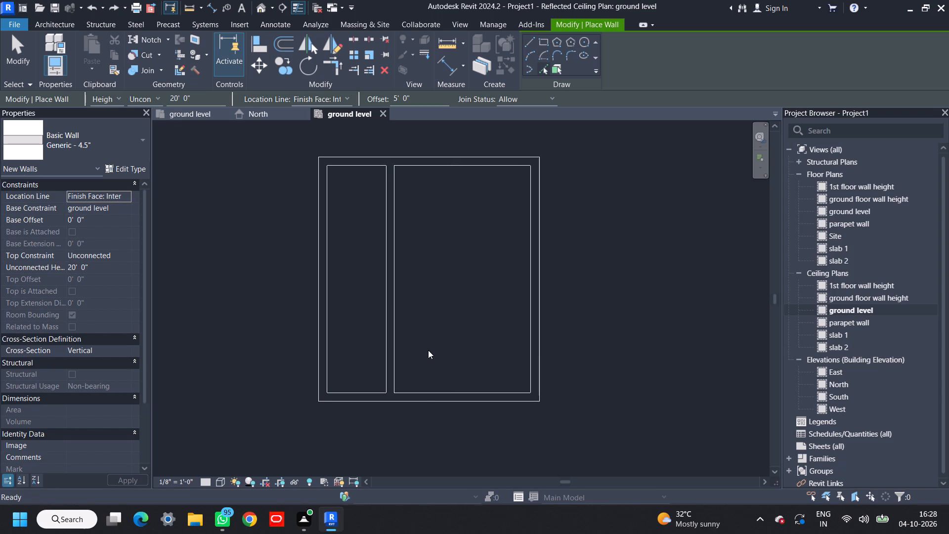
pyautogui.press('Escape')
pyautogui.press('Escape')
pyautogui.moveTo(427, 352); pyautogui.dragTo(422, 356, button='middle')
pyautogui.scroll(-1, 421, 356)
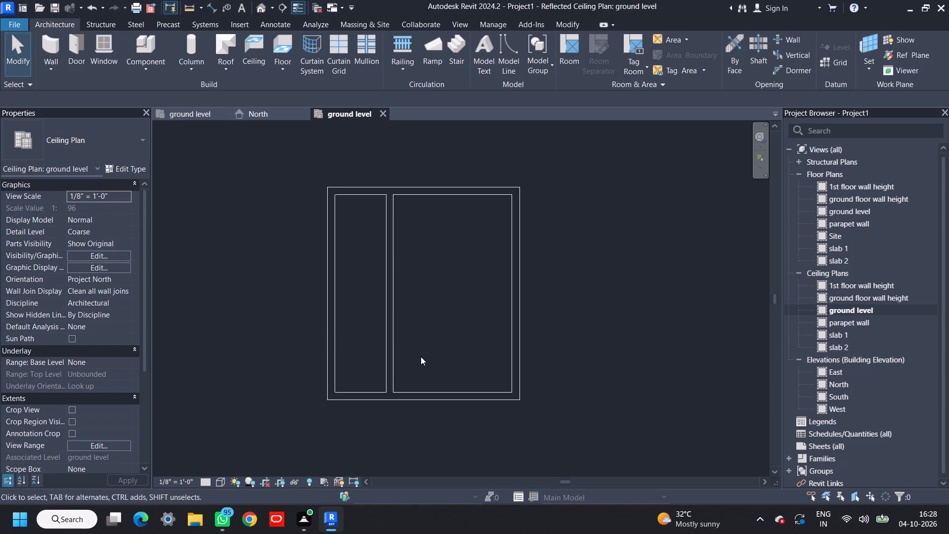
# Select all five walls and set their unconnected height to 10'.
pyautogui.click(287, 148)
pyautogui.moveTo(301, 158); pyautogui.dragTo(583, 397)
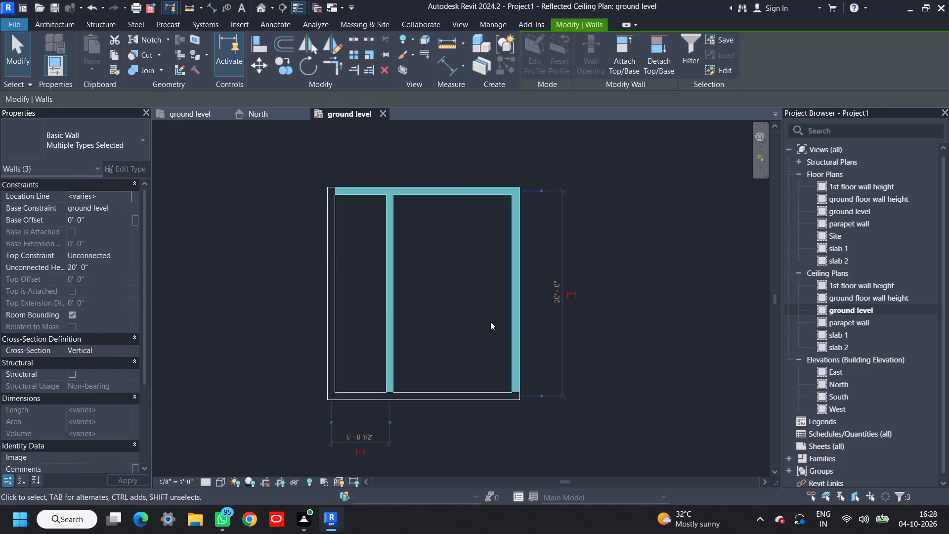
pyautogui.click(623, 248)
pyautogui.moveTo(610, 160); pyautogui.dragTo(255, 445)
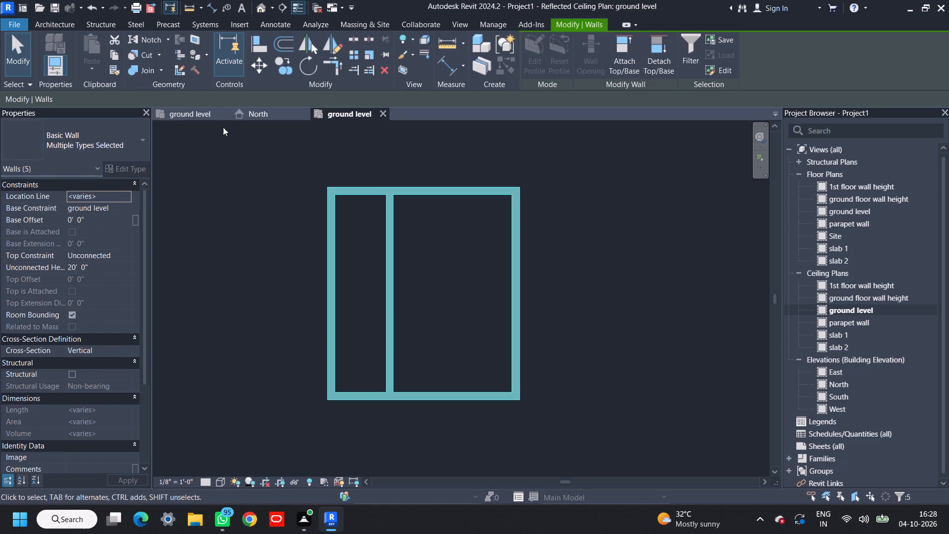
pyautogui.click(94, 268)
pyautogui.write("10'")
pyautogui.press('Return')
pyautogui.click(222, 266)
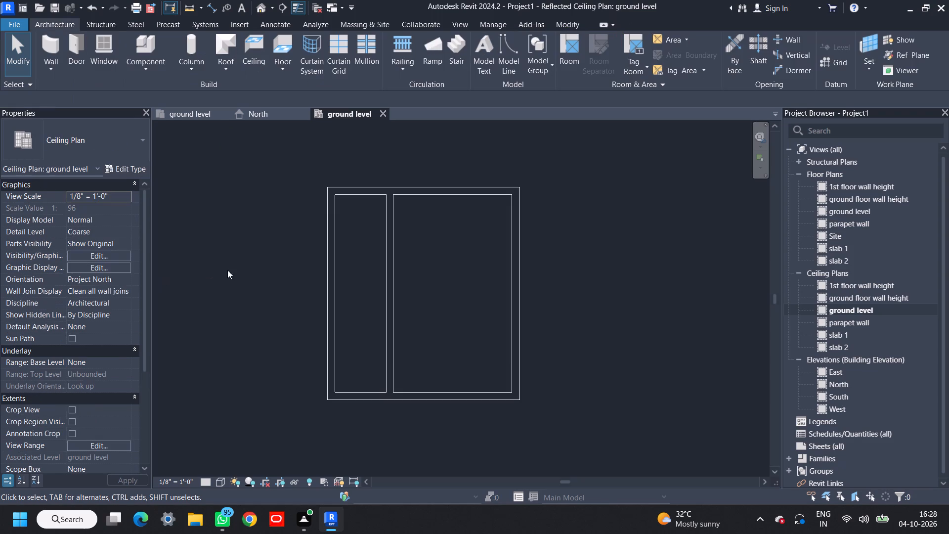
# Shorten the bottom 9" wall by pulling its left end back to the vertical partition, opening the narrow bay's bottom side.
pyautogui.moveTo(445, 393); pyautogui.dragTo(434, 393, button='middle')
pyautogui.scroll(-1, 434, 393)
pyautogui.scroll(4, 366, 423)
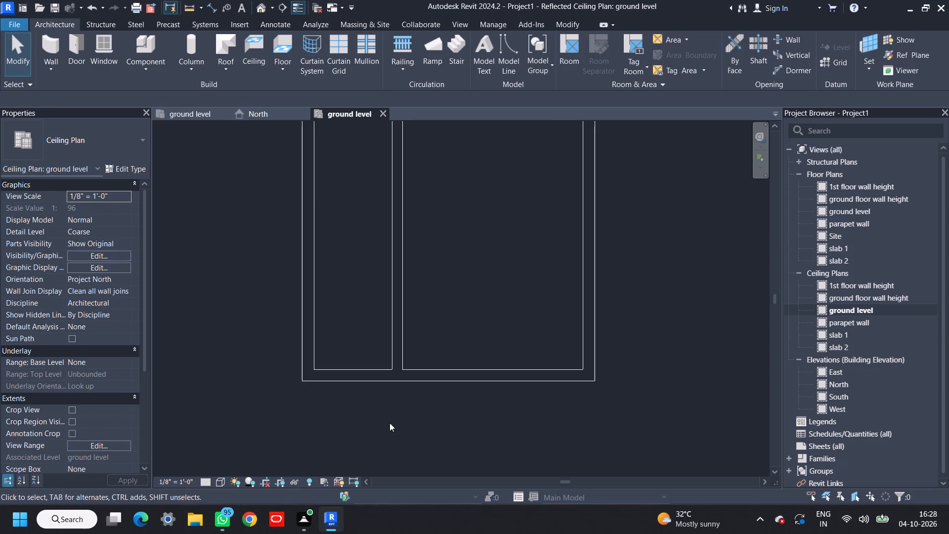
pyautogui.scroll(-1, 389, 419)
pyautogui.moveTo(391, 420); pyautogui.dragTo(404, 434, button='middle')
pyautogui.click(376, 392)
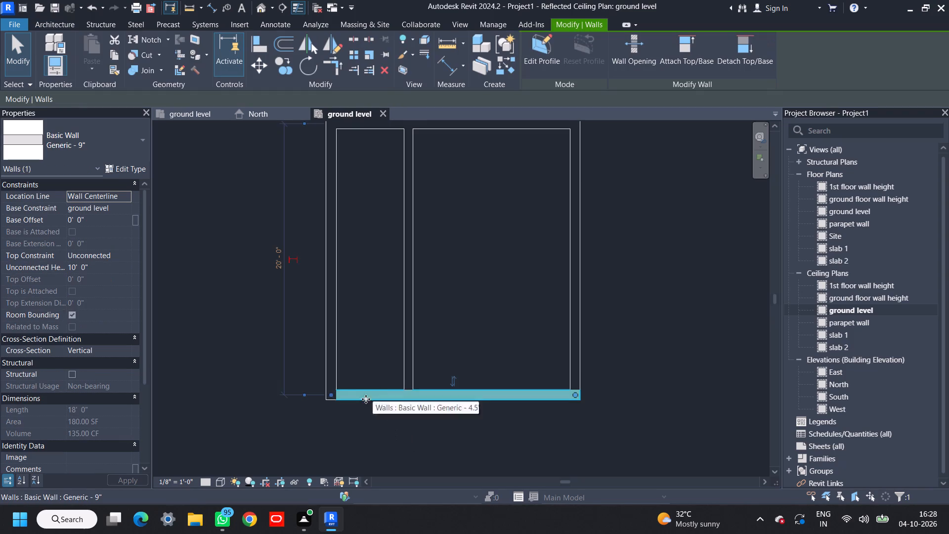
pyautogui.scroll(3, 342, 395)
pyautogui.moveTo(325, 396); pyautogui.dragTo(435, 392)
pyautogui.click(425, 431)
pyautogui.scroll(4, 433, 405)
pyautogui.click(444, 388)
pyautogui.scroll(4, 444, 388)
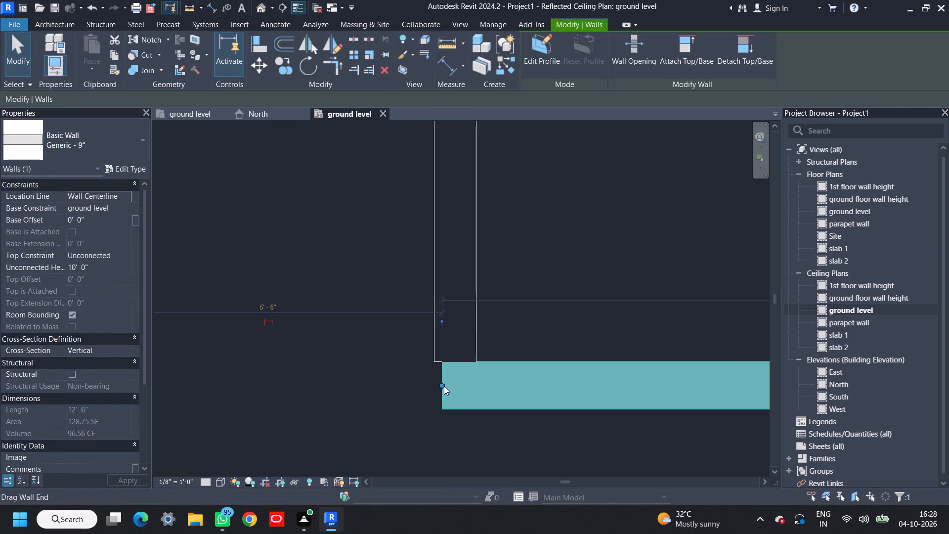
pyautogui.moveTo(441, 380); pyautogui.dragTo(435, 380)
pyautogui.click(411, 434)
pyautogui.scroll(-6, 355, 414)
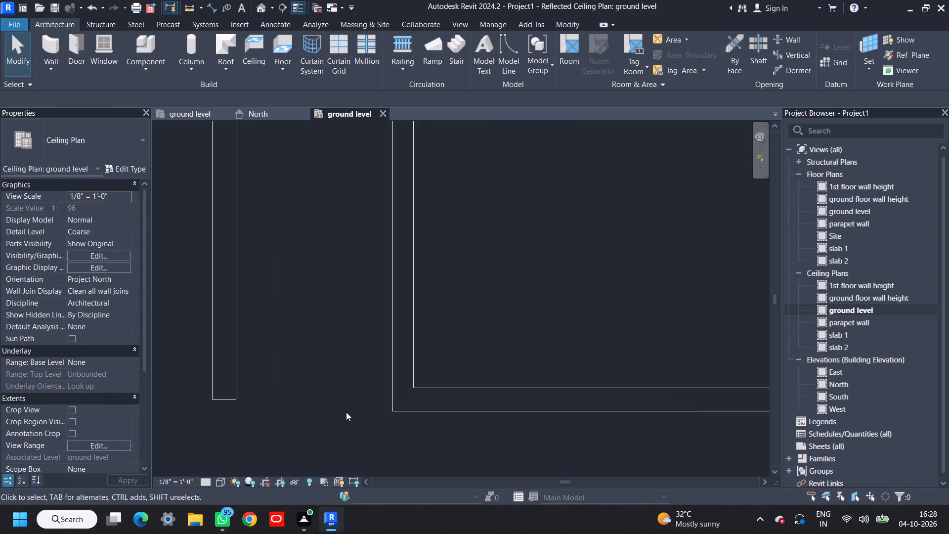
pyautogui.scroll(-2, 346, 412)
pyautogui.moveTo(340, 408); pyautogui.dragTo(375, 408, button='middle')
pyautogui.scroll(-1, 325, 404)
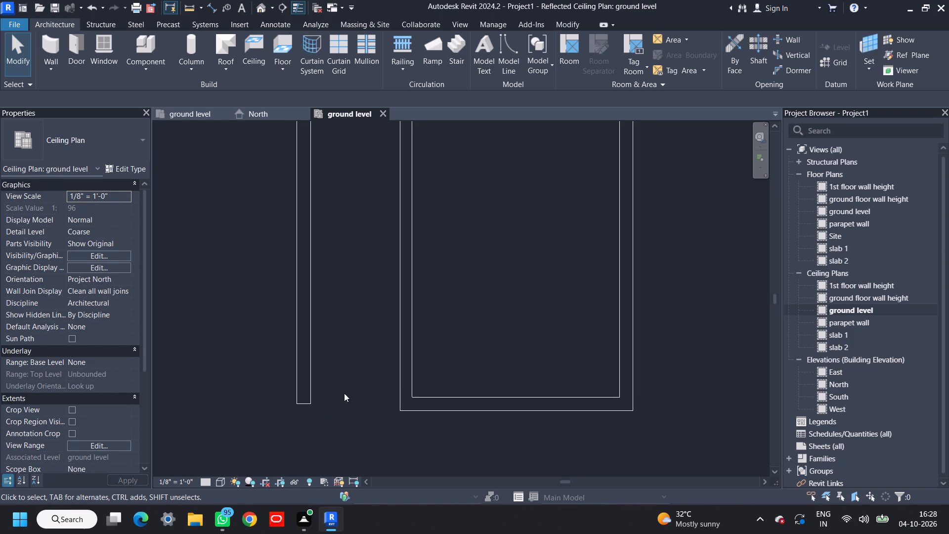
# Stretch the left 9" wall's bottom end down until it is roughly level with the bottom wall's outer face.
pyautogui.moveTo(358, 388); pyautogui.dragTo(364, 403, button='middle')
pyautogui.scroll(4, 332, 418)
pyautogui.click(287, 408)
pyautogui.moveTo(294, 421); pyautogui.dragTo(297, 429)
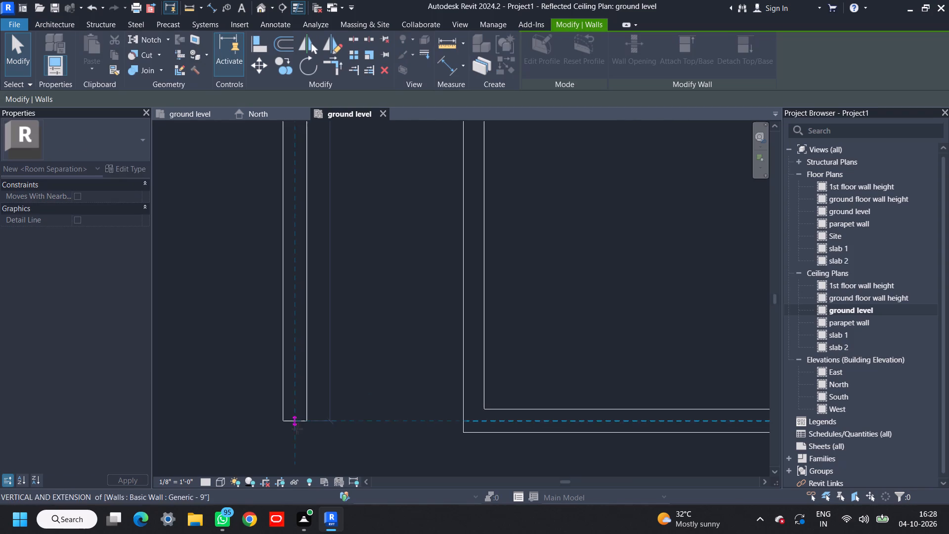
pyautogui.moveTo(297, 429); pyautogui.dragTo(373, 442)
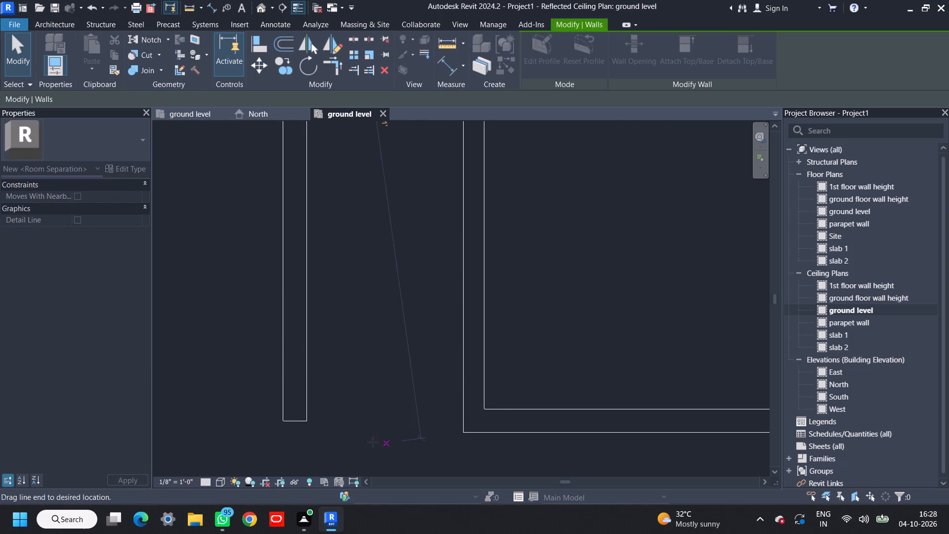
pyautogui.moveTo(373, 442); pyautogui.dragTo(296, 431)
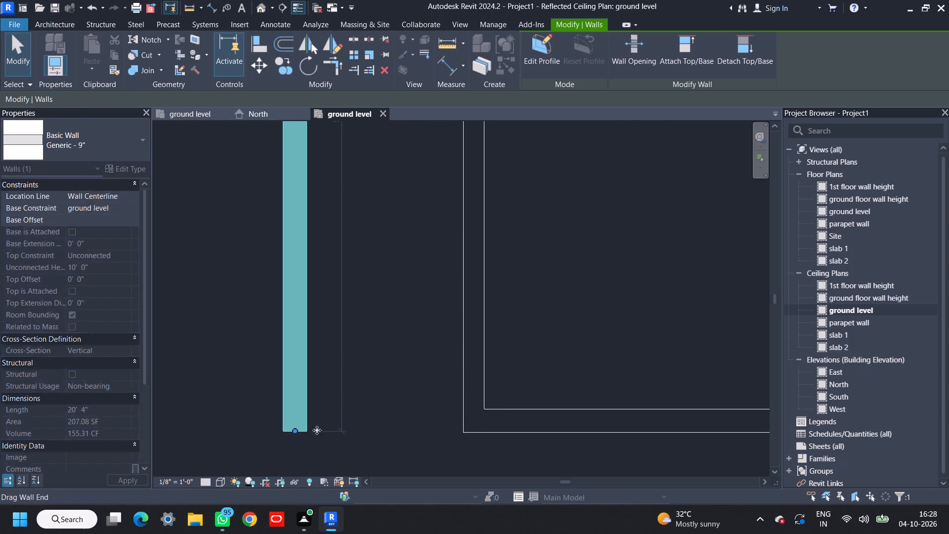
pyautogui.scroll(3, 349, 430)
pyautogui.moveTo(403, 425); pyautogui.dragTo(383, 413, button='middle')
pyautogui.click(382, 412)
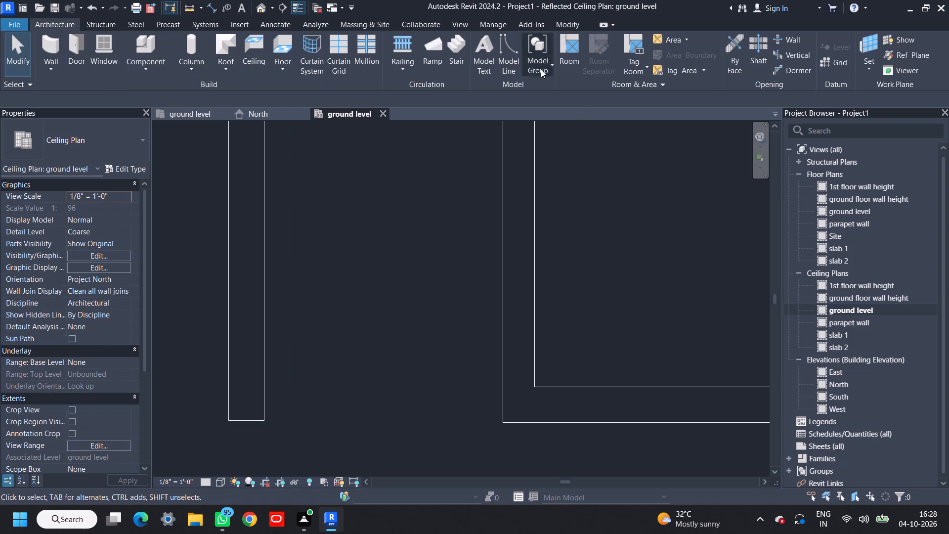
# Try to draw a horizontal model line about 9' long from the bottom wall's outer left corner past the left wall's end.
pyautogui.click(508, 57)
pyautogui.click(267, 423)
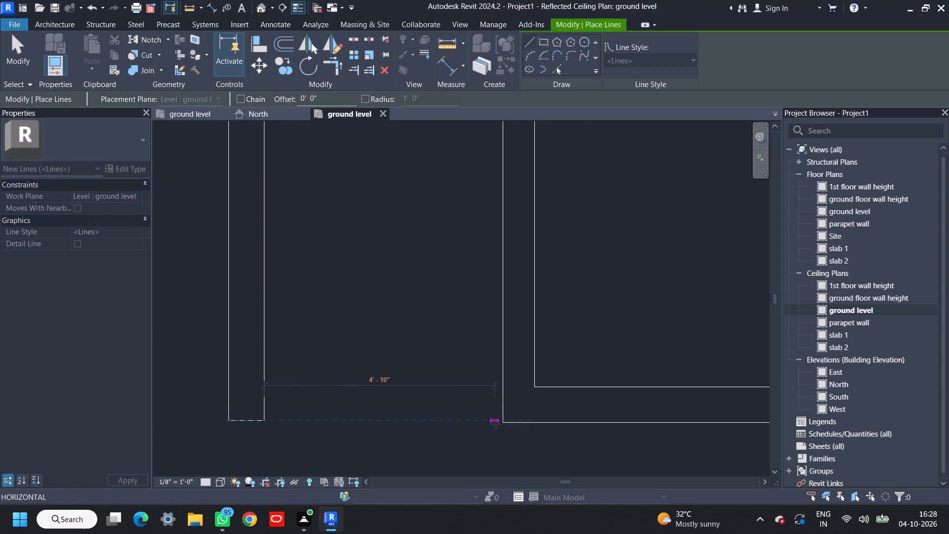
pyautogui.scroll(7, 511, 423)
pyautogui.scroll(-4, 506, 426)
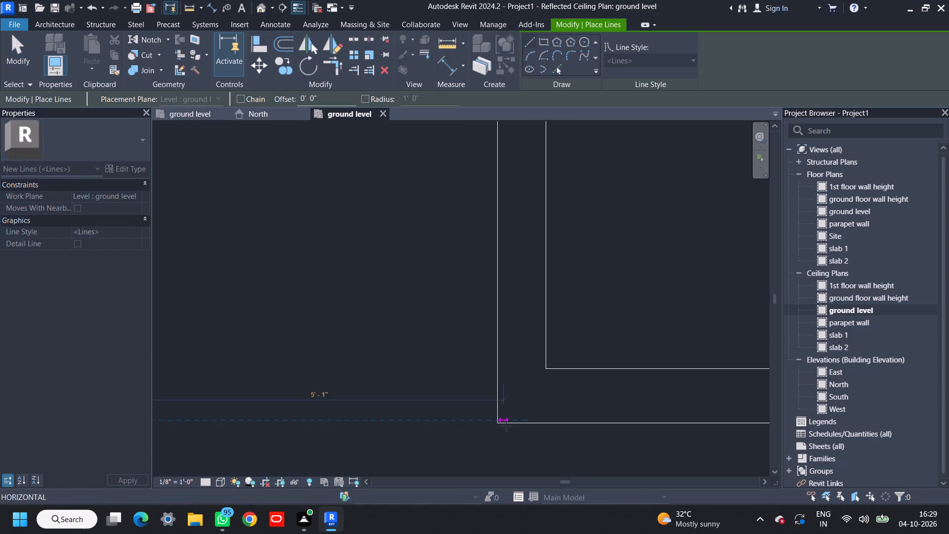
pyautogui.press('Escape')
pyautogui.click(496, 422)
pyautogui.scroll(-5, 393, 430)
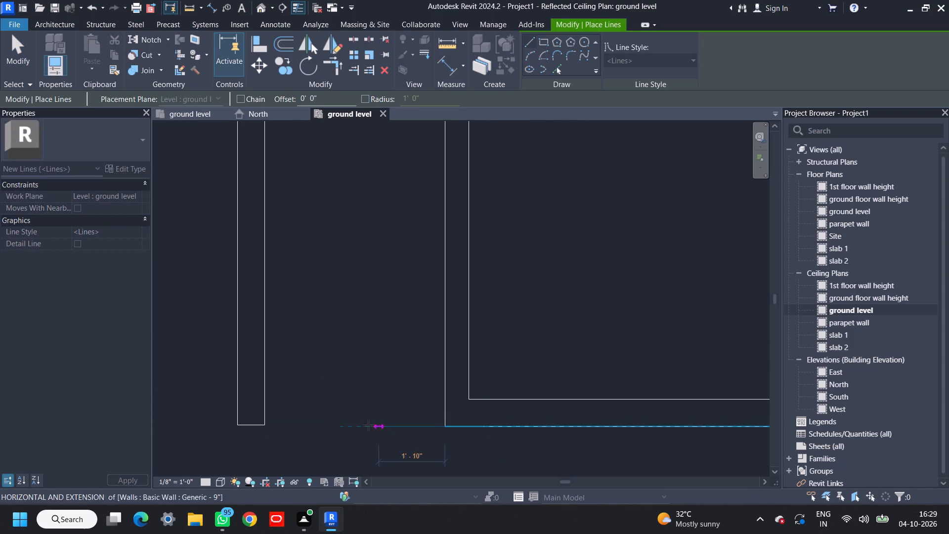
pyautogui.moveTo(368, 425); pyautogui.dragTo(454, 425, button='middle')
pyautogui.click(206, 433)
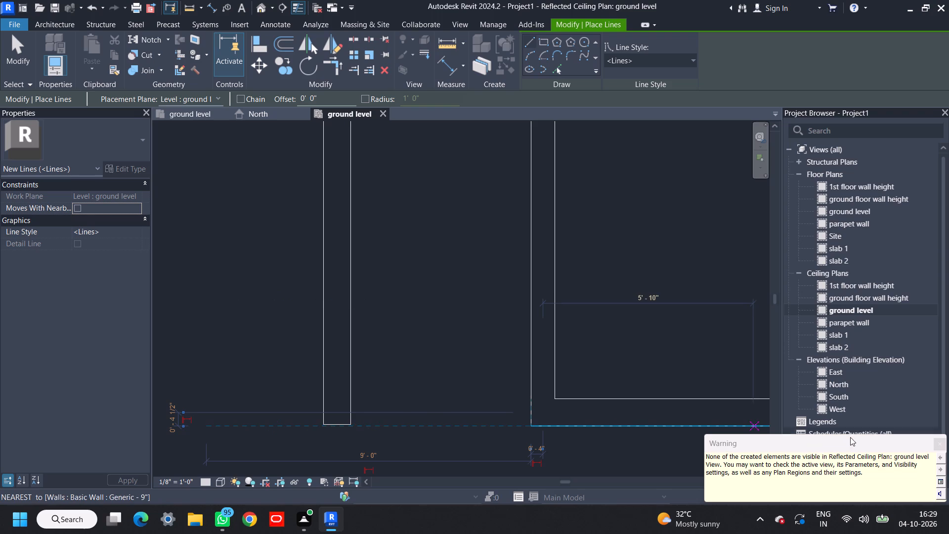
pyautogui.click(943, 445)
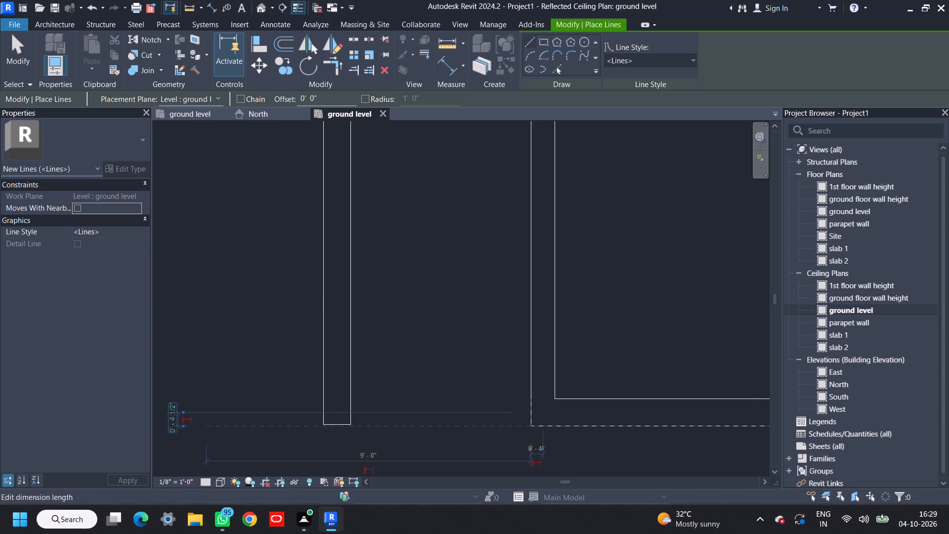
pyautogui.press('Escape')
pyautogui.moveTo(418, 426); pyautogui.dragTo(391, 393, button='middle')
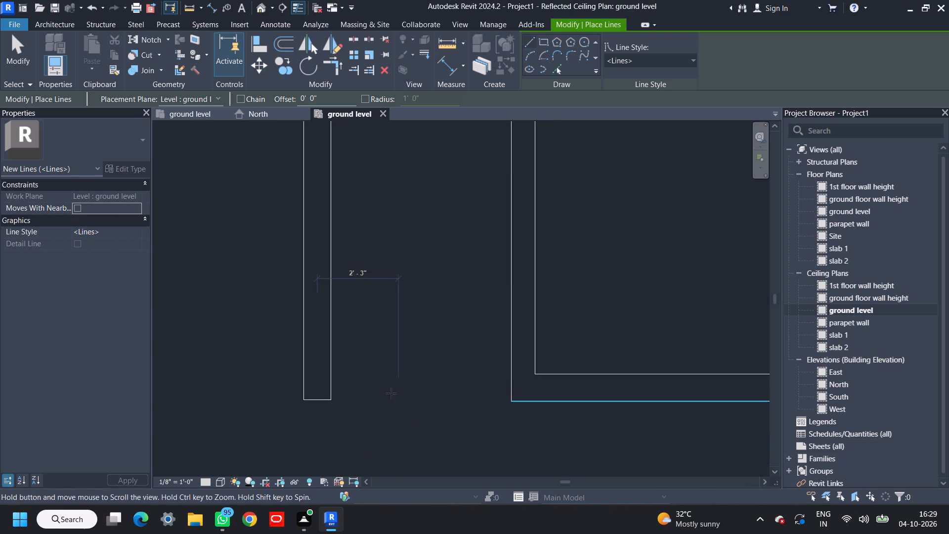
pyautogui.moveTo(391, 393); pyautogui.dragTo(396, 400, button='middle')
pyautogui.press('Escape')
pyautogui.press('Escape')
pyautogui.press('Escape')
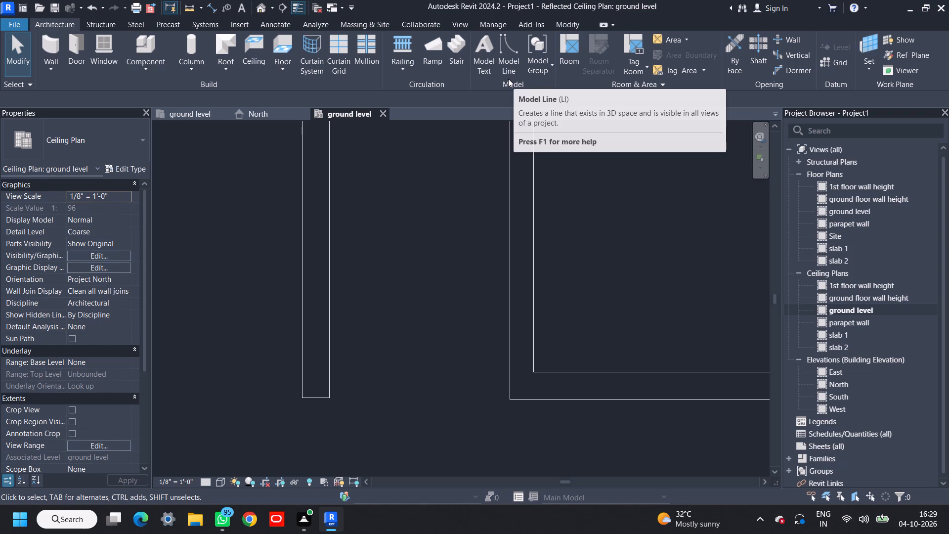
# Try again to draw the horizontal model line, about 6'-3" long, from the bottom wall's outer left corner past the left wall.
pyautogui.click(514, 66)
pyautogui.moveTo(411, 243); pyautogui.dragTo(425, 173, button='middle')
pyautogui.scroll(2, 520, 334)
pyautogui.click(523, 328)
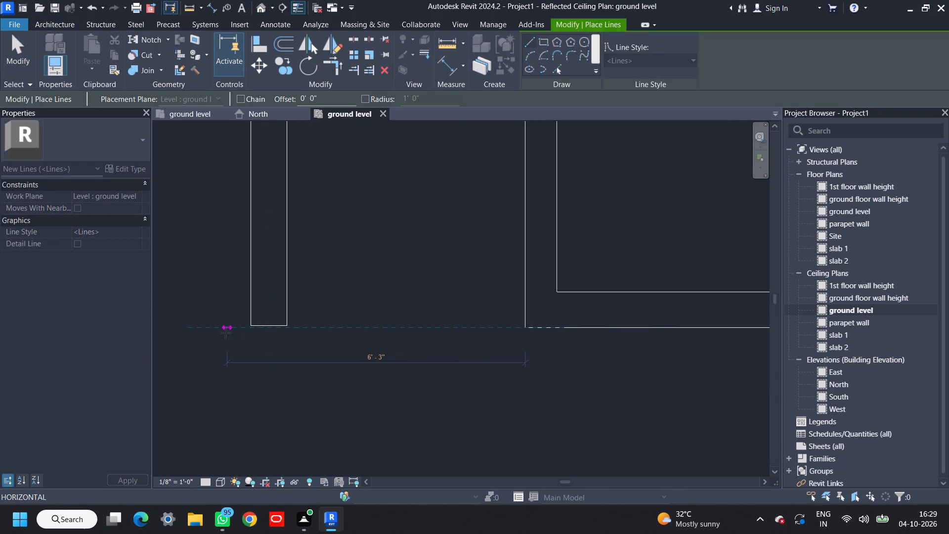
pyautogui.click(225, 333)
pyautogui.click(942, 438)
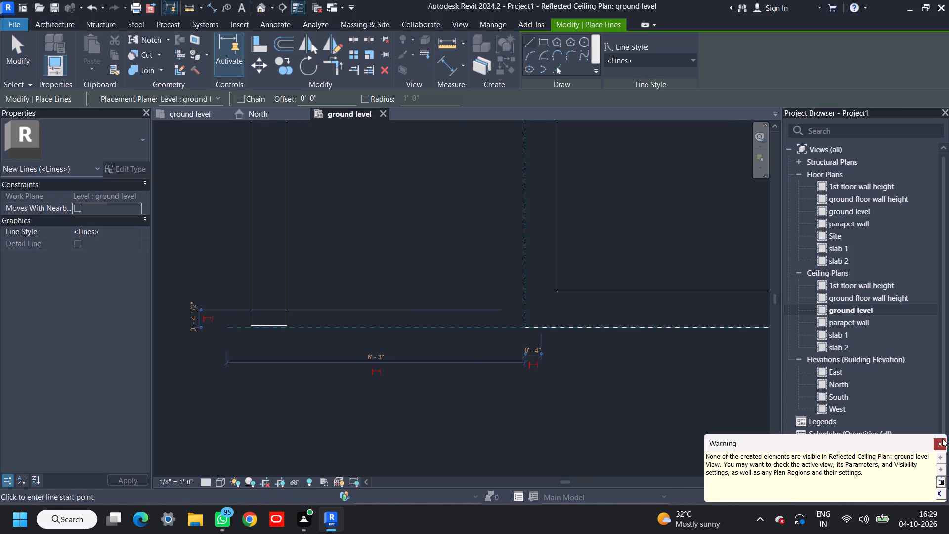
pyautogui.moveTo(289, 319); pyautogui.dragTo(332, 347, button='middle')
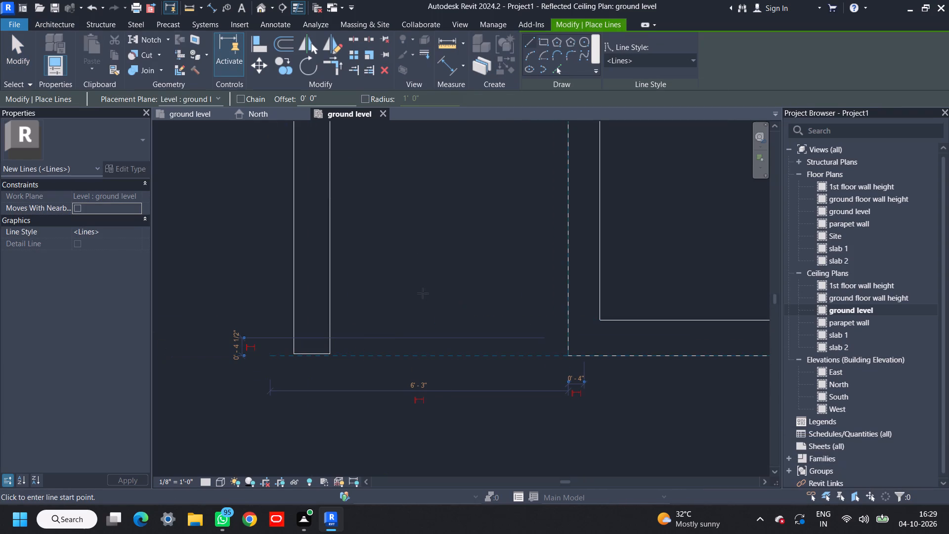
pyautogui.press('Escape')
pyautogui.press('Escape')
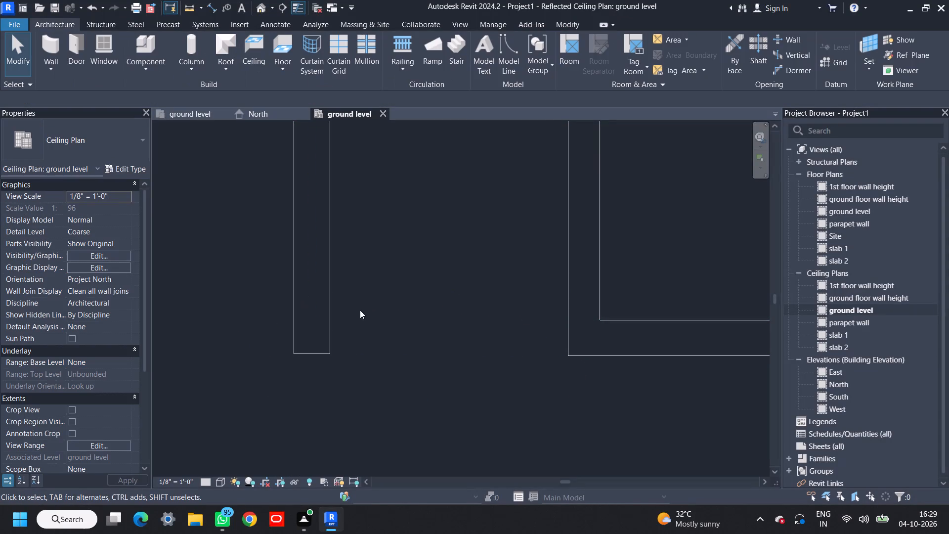
# Align the left wall's bottom end with the bottom wall's outer face.
pyautogui.scroll(-2, 452, 353)
pyautogui.moveTo(426, 342); pyautogui.dragTo(416, 348, button='middle')
pyautogui.click(321, 320)
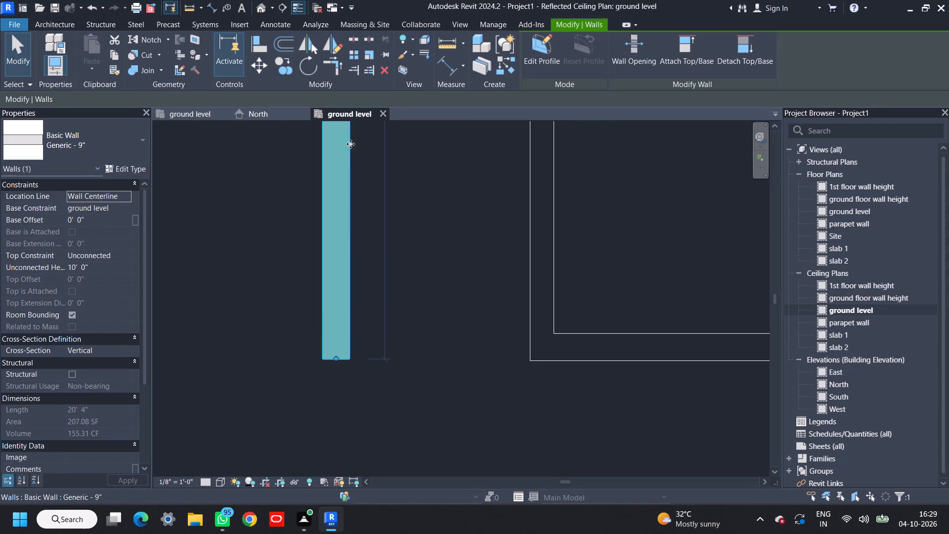
pyautogui.click(256, 44)
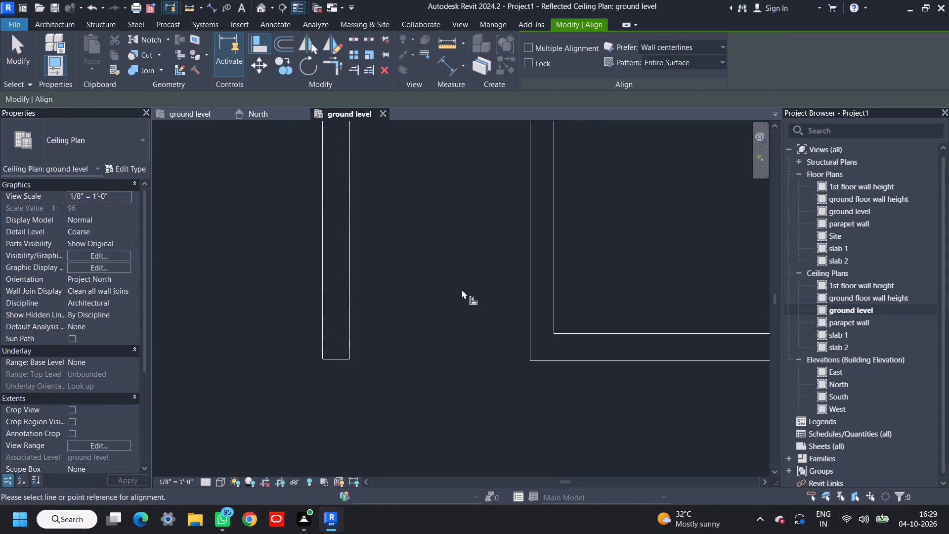
pyautogui.click(557, 361)
pyautogui.click(332, 360)
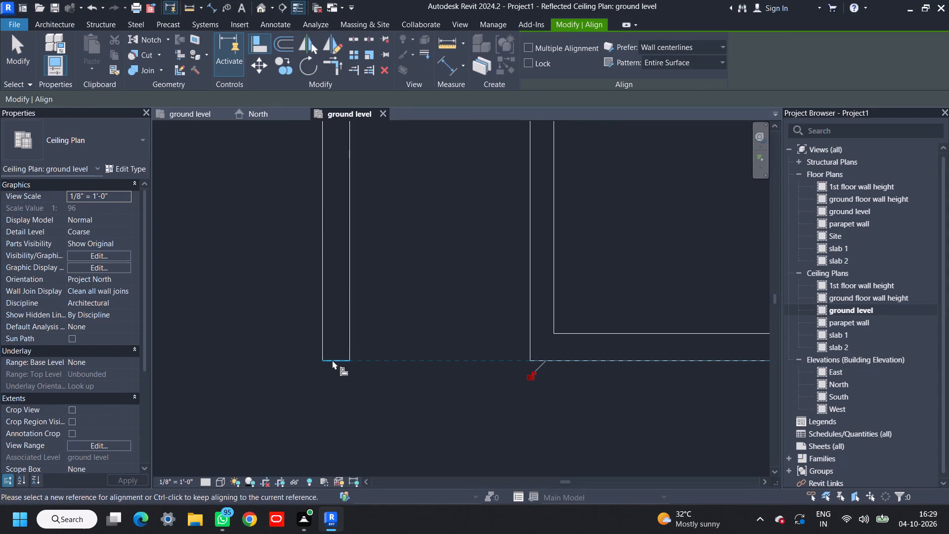
pyautogui.press('Escape')
pyautogui.press('Escape')
# Place a 10' high Generic - 9" wall across the narrow bay, offset 3' inward from its open bottom end.
pyautogui.scroll(-3, 381, 382)
pyautogui.moveTo(427, 340); pyautogui.dragTo(422, 403, button='middle')
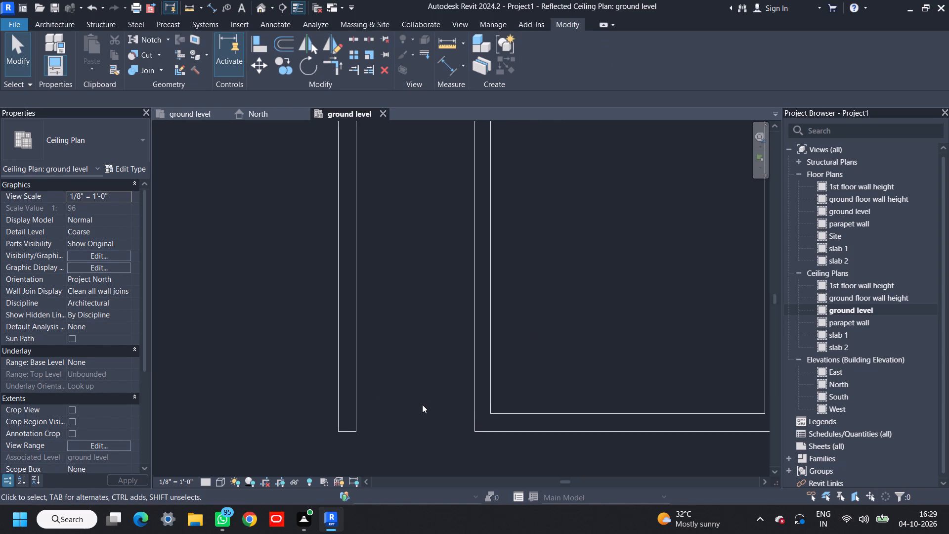
pyautogui.scroll(-2, 424, 398)
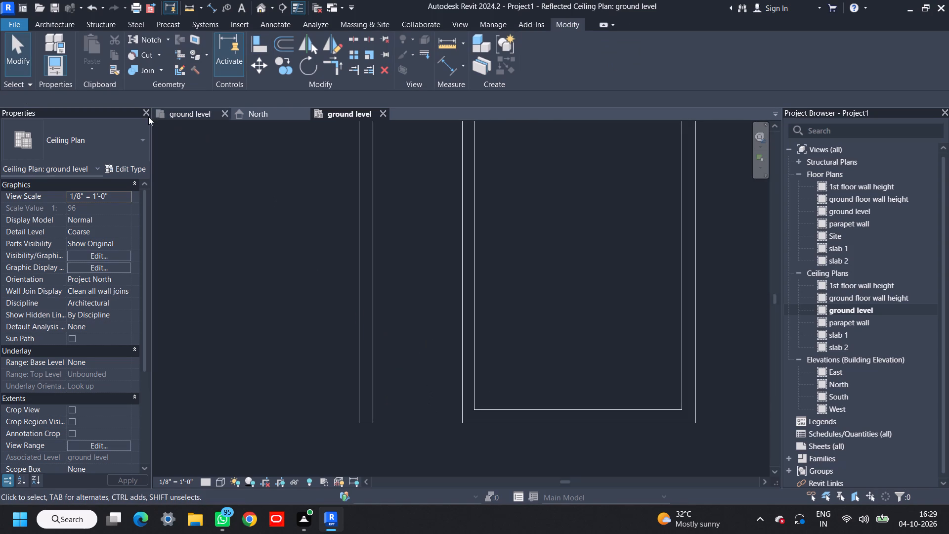
pyautogui.click(46, 23)
pyautogui.click(53, 46)
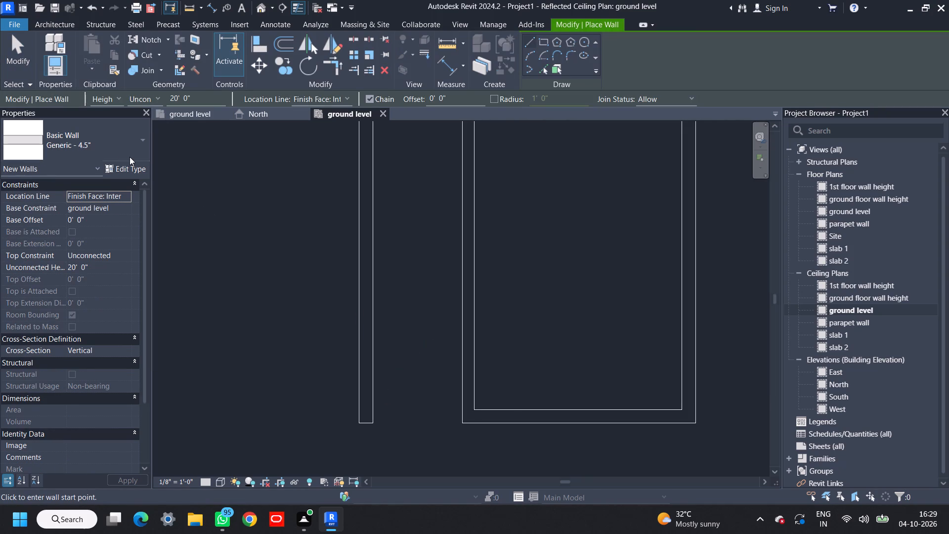
pyautogui.click(129, 152)
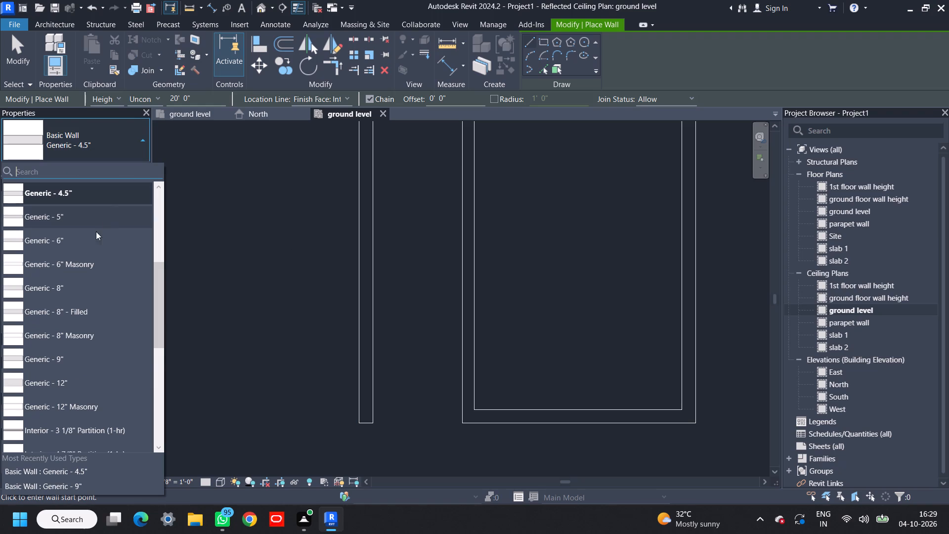
pyautogui.click(82, 362)
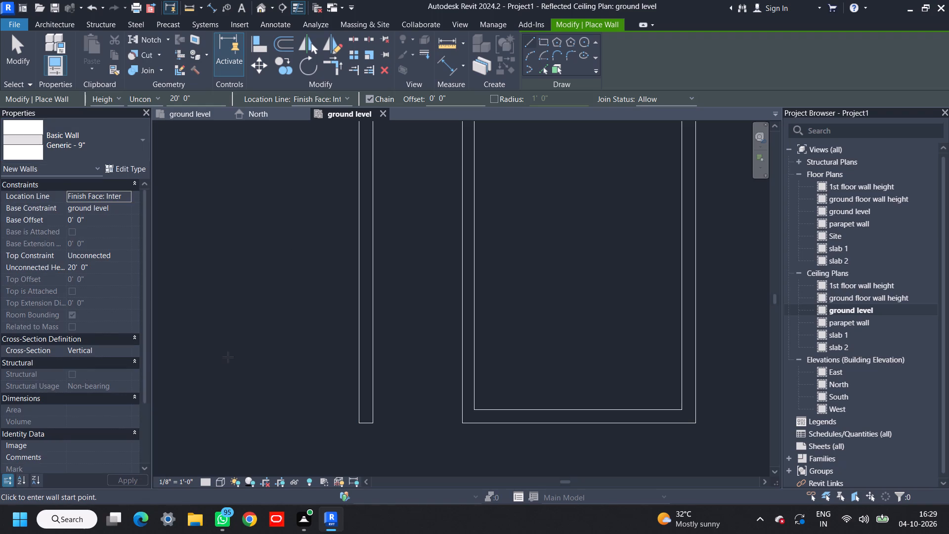
pyautogui.click(529, 38)
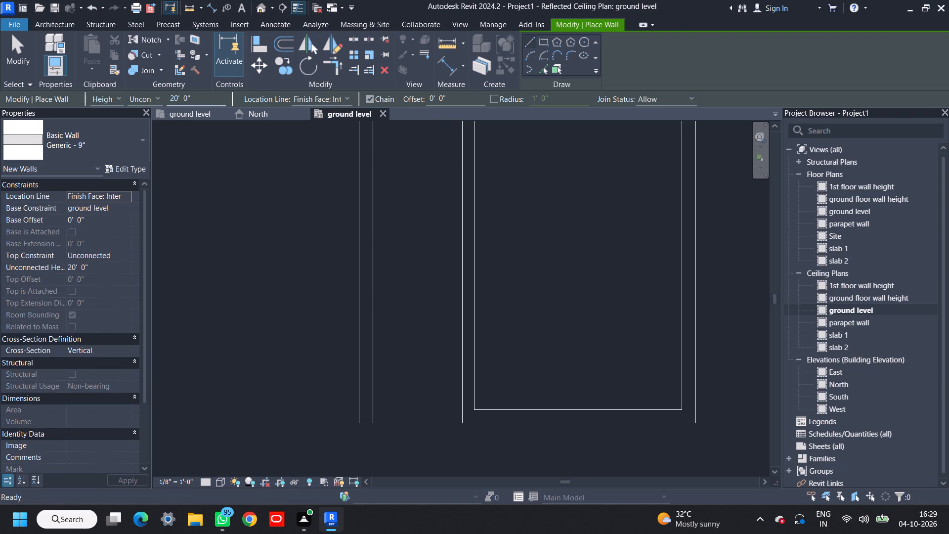
pyautogui.moveTo(219, 93); pyautogui.dragTo(123, 97)
pyautogui.write("10'")
pyautogui.press('Return')
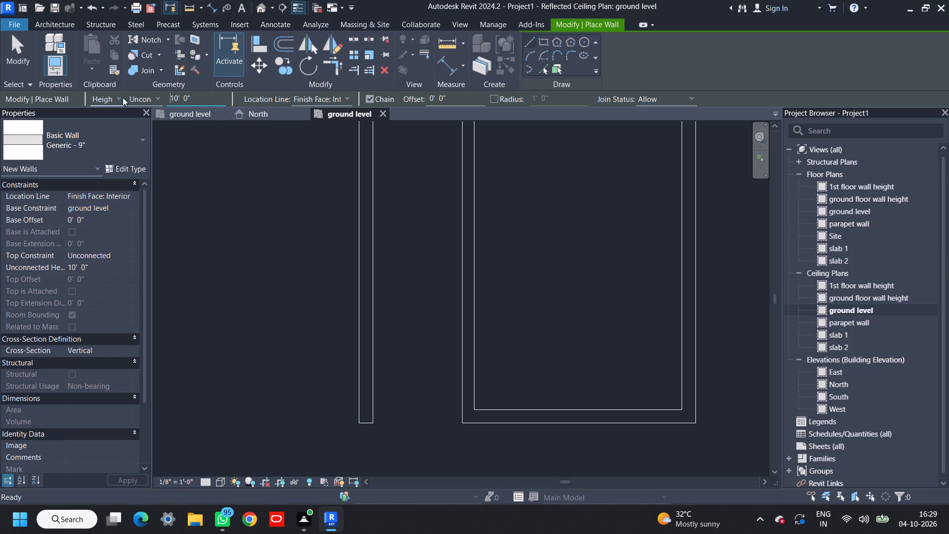
pyautogui.moveTo(448, 97); pyautogui.dragTo(423, 97)
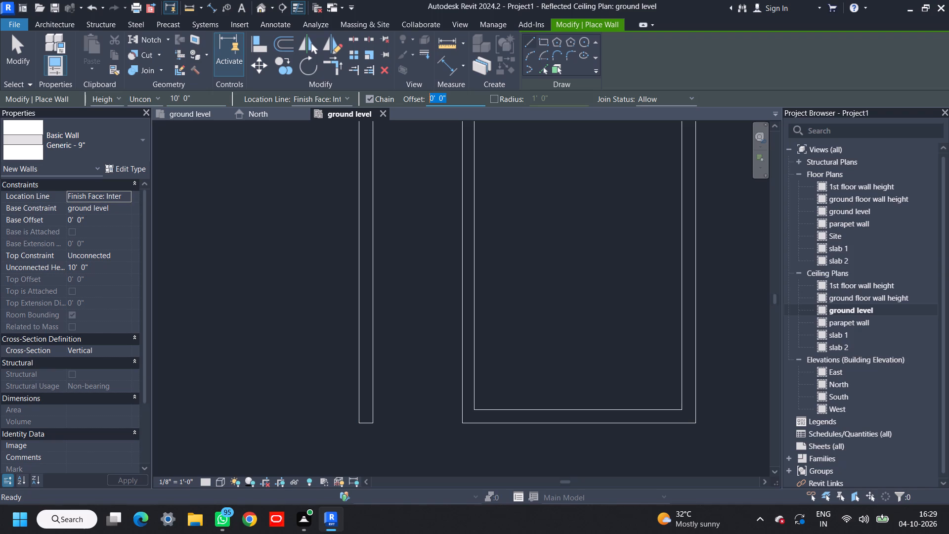
pyautogui.moveTo(423, 97); pyautogui.dragTo(422, 97)
pyautogui.write("3'")
pyautogui.press('Return')
pyautogui.scroll(3, 469, 432)
pyautogui.click(463, 417)
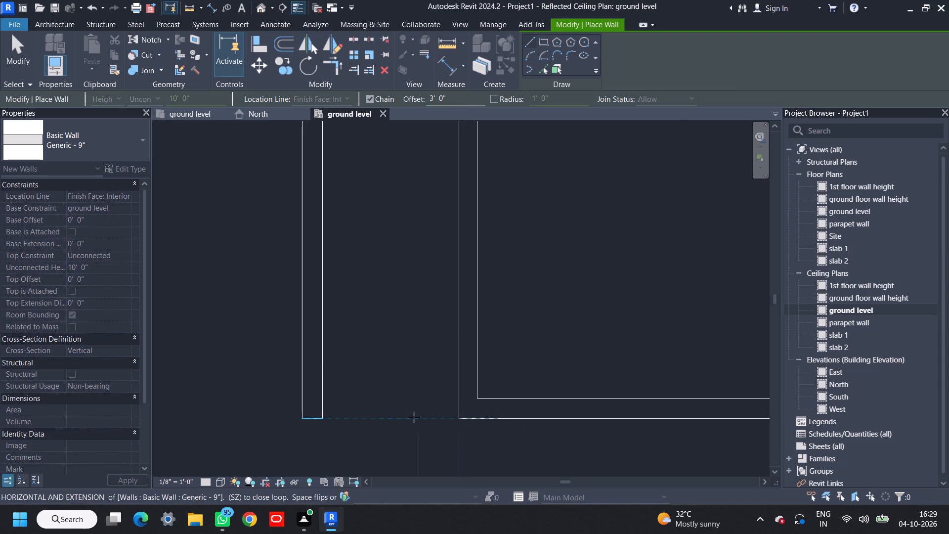
pyautogui.press('space')
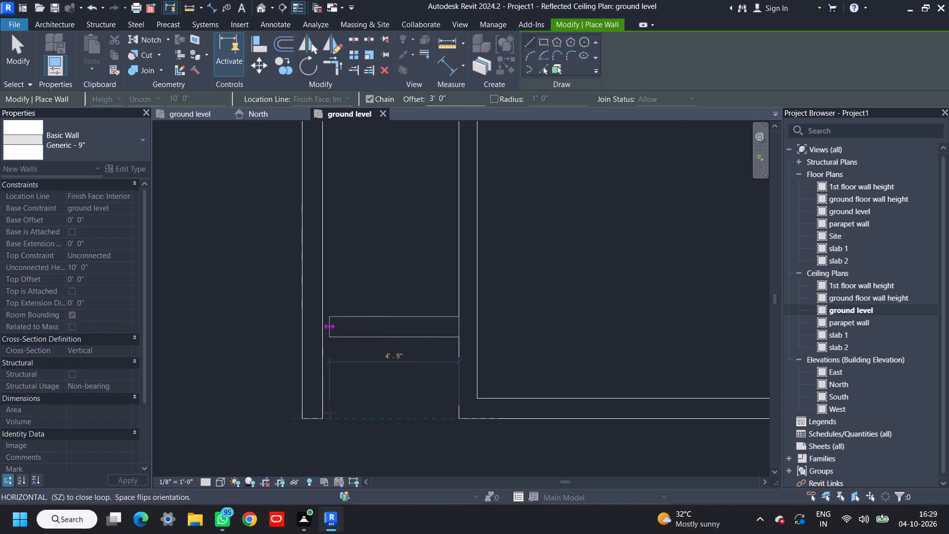
pyautogui.click(325, 416)
pyautogui.scroll(-5, 373, 403)
pyautogui.moveTo(398, 393); pyautogui.dragTo(413, 403, button='middle')
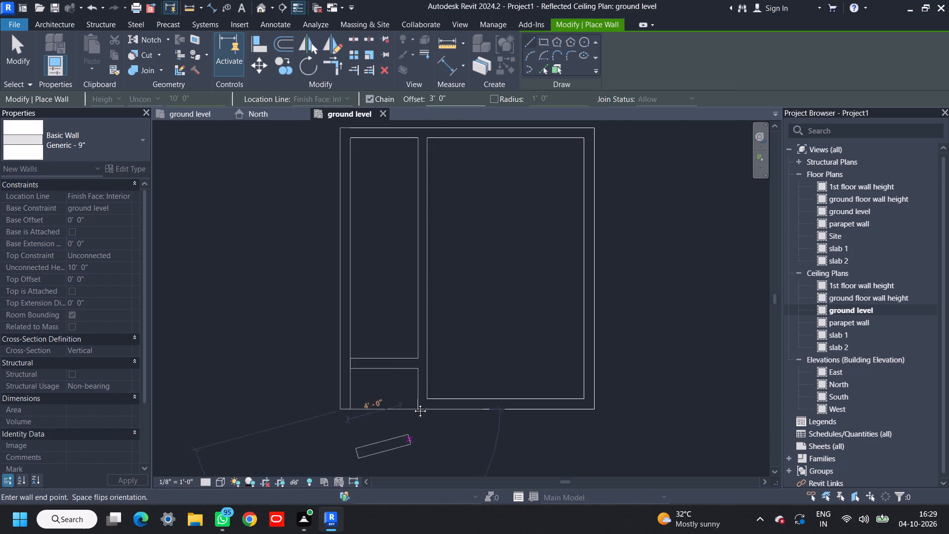
pyautogui.moveTo(413, 403); pyautogui.dragTo(415, 405, button='middle')
pyautogui.press('Escape')
pyautogui.press('Escape')
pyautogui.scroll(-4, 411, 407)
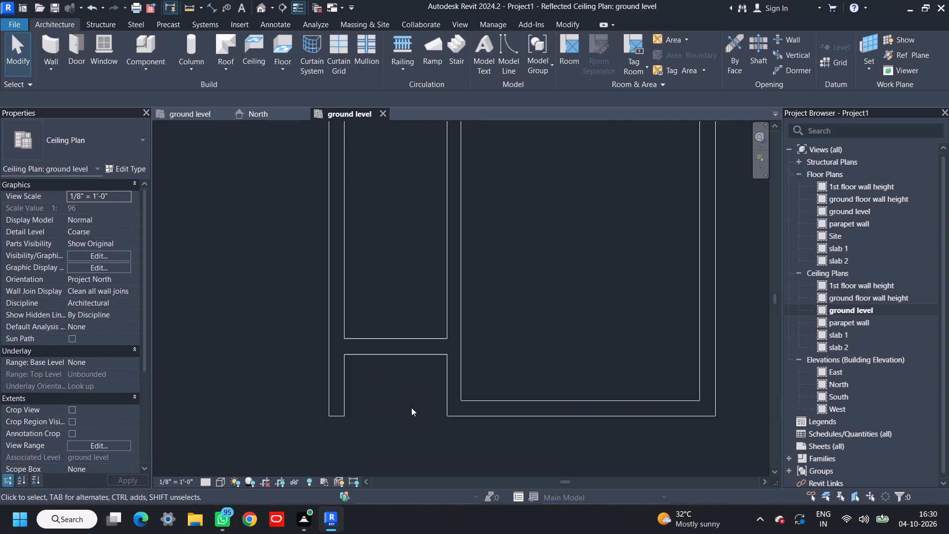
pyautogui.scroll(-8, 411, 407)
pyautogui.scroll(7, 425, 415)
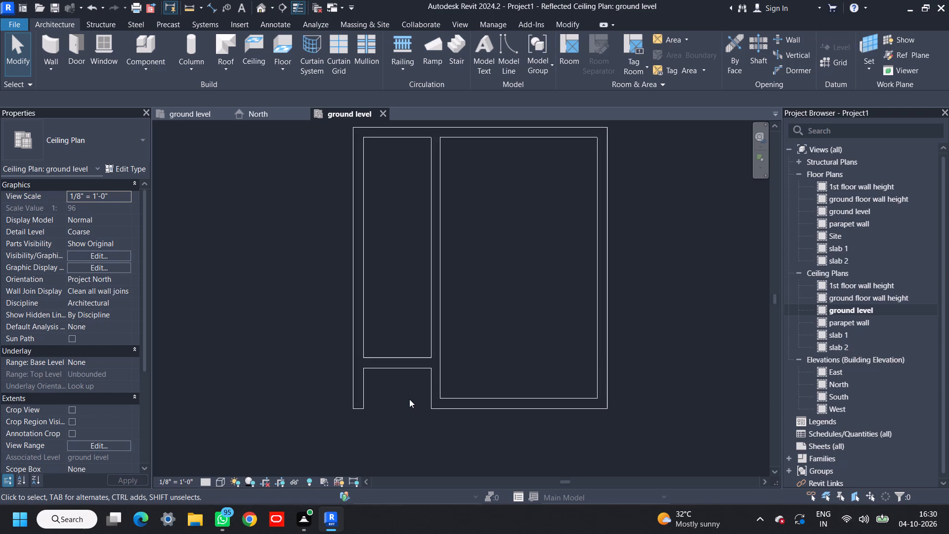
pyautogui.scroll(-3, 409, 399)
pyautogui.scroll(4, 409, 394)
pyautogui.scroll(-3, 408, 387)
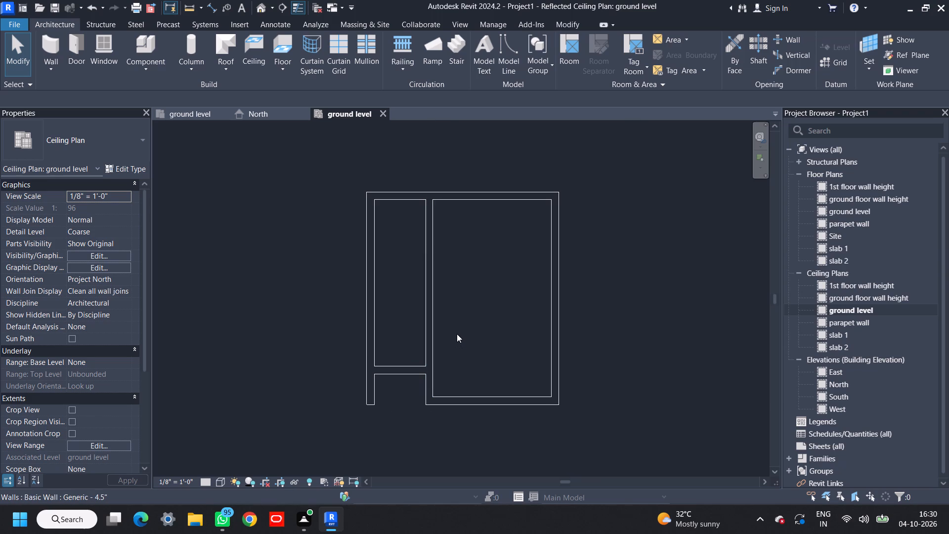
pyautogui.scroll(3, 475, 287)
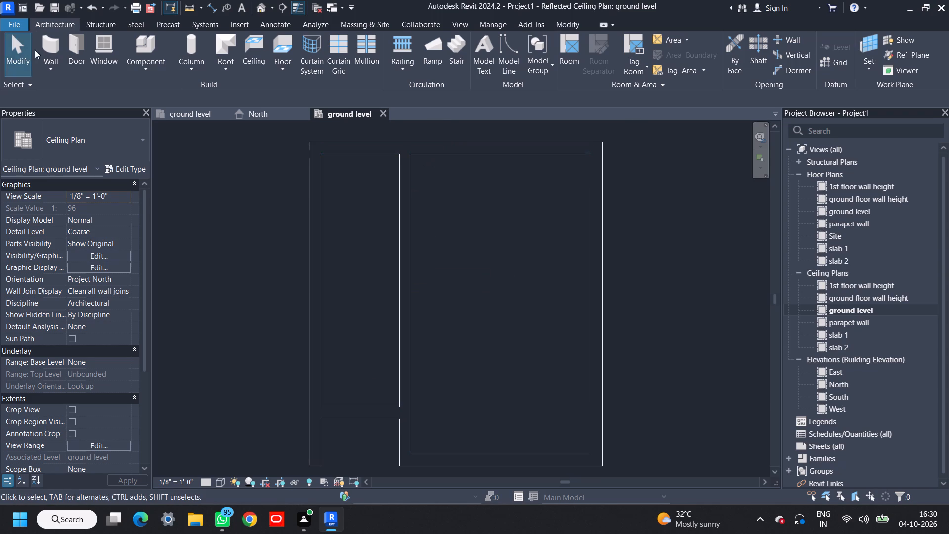
# Place a 10' high Generic - 9" wall horizontally across the large room near mid-depth, from the right exterior wall to the partition.
pyautogui.click(50, 42)
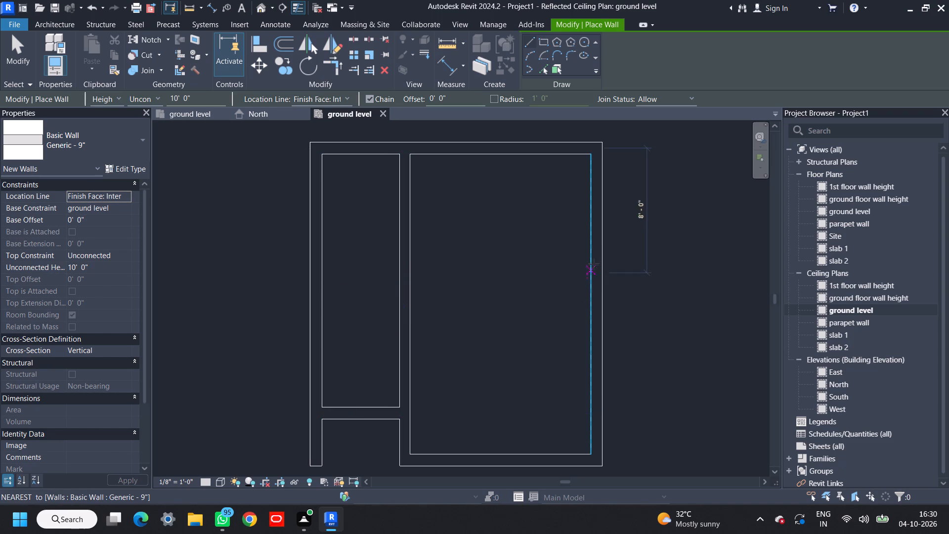
pyautogui.click(589, 304)
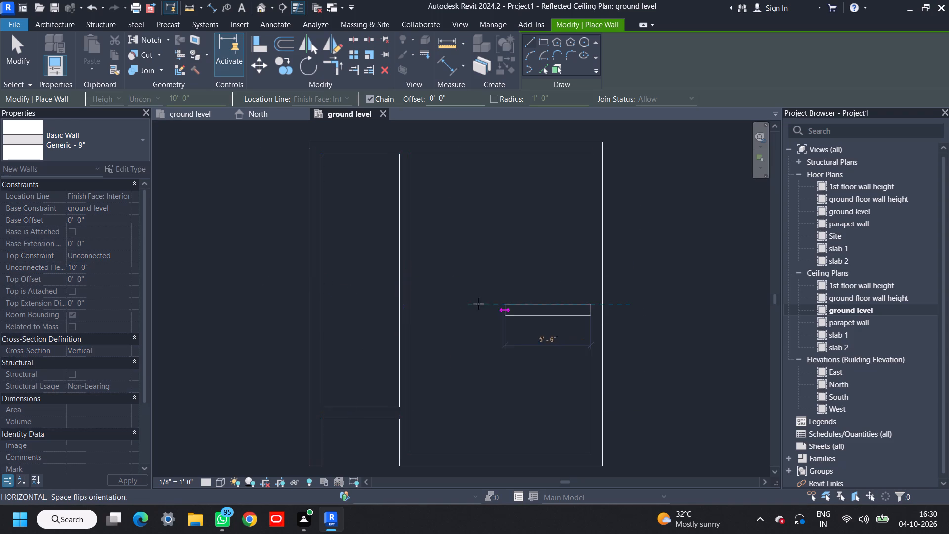
pyautogui.click(409, 304)
pyautogui.scroll(-2, 473, 293)
pyautogui.press('Escape')
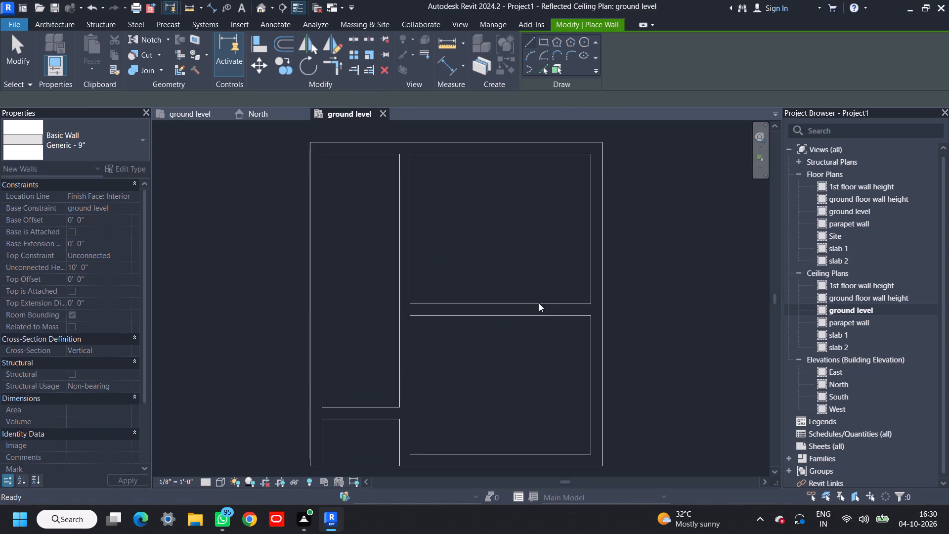
pyautogui.press('Escape')
# Start placing a window and browse the Windows family library for a window family to load.
pyautogui.moveTo(686, 381); pyautogui.dragTo(689, 353, button='middle')
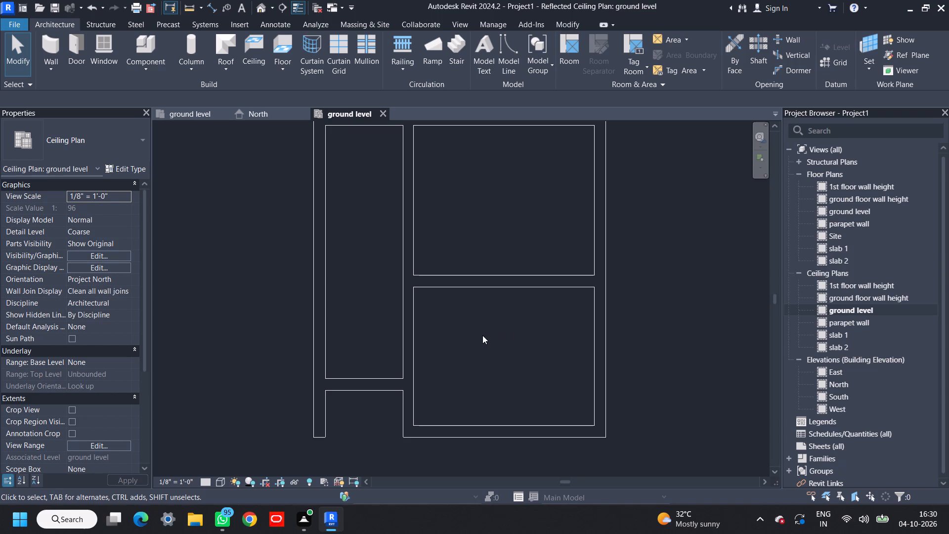
pyautogui.moveTo(482, 335); pyautogui.dragTo(431, 303, button='middle')
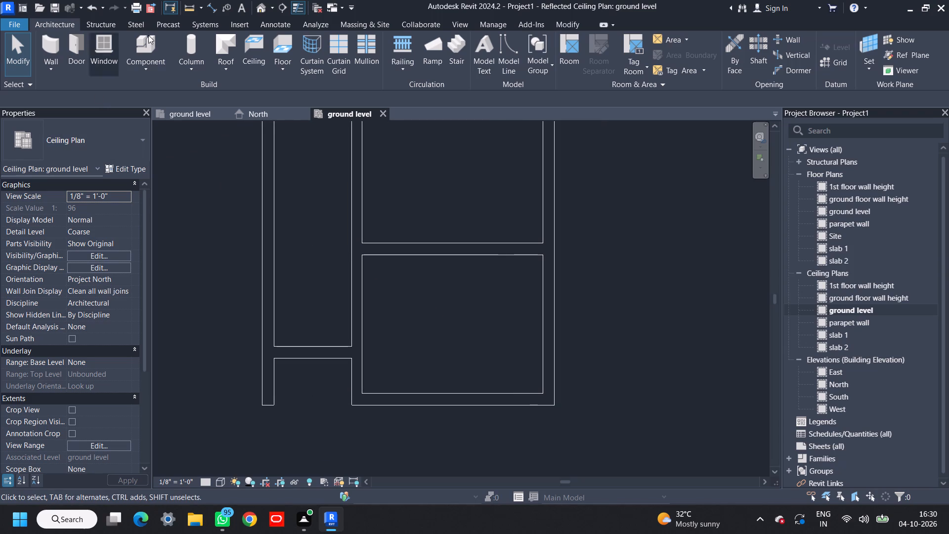
pyautogui.click(102, 45)
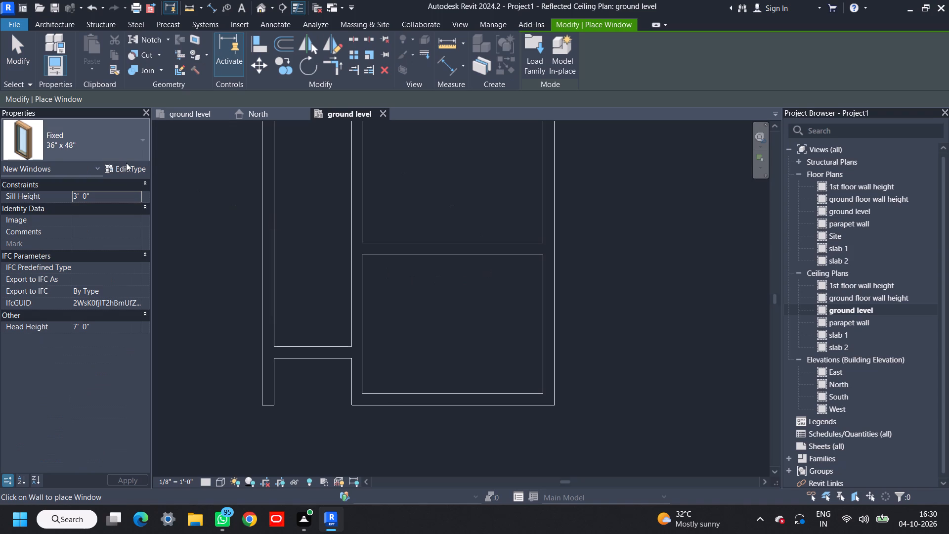
pyautogui.click(126, 163)
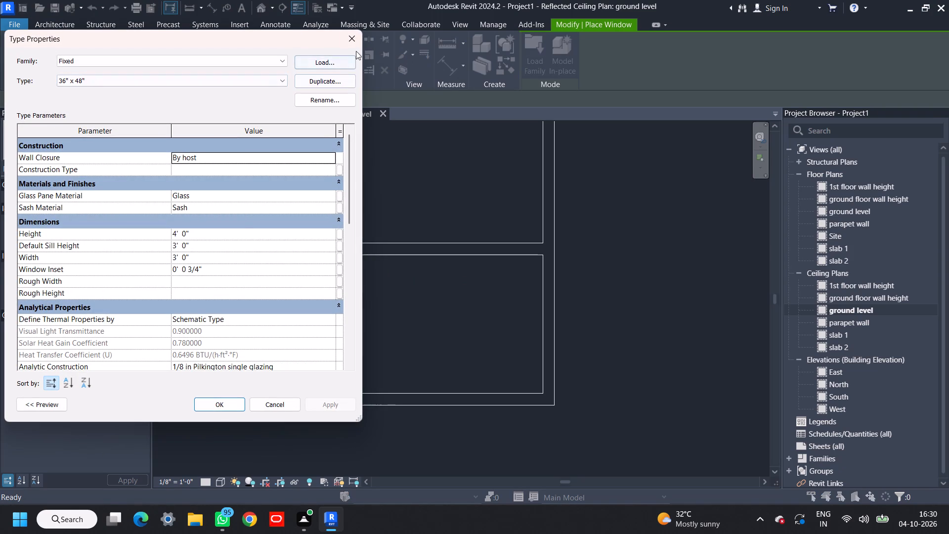
pyautogui.click(356, 41)
pyautogui.click(529, 59)
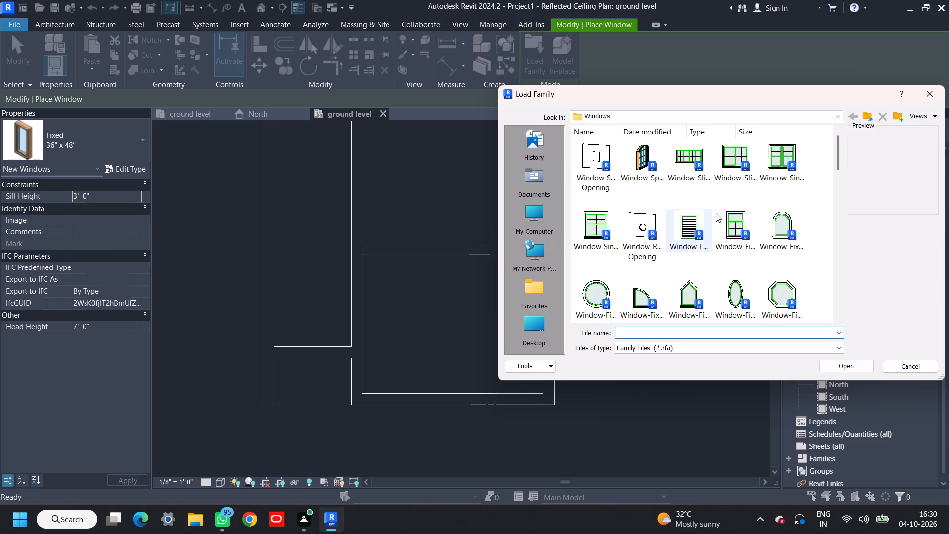
pyautogui.scroll(-2, 718, 216)
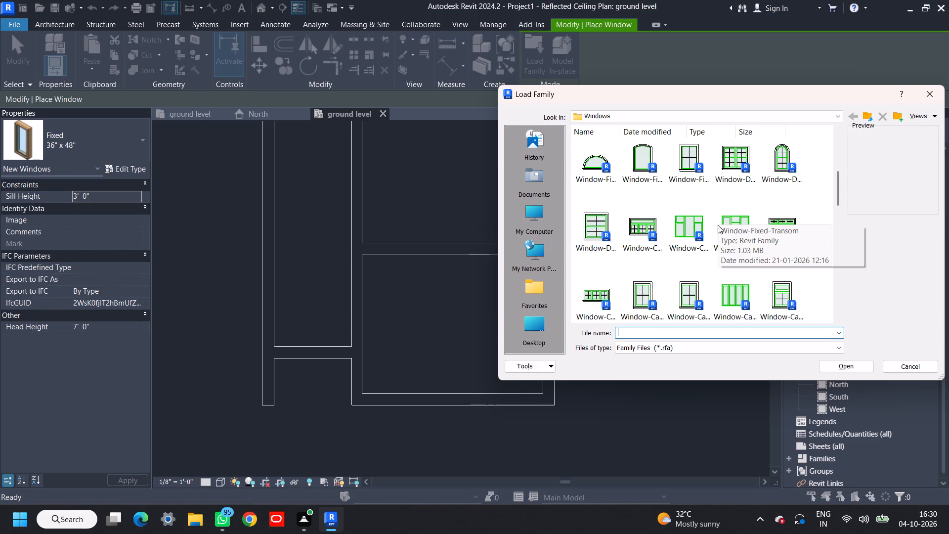
pyautogui.scroll(-1, 696, 282)
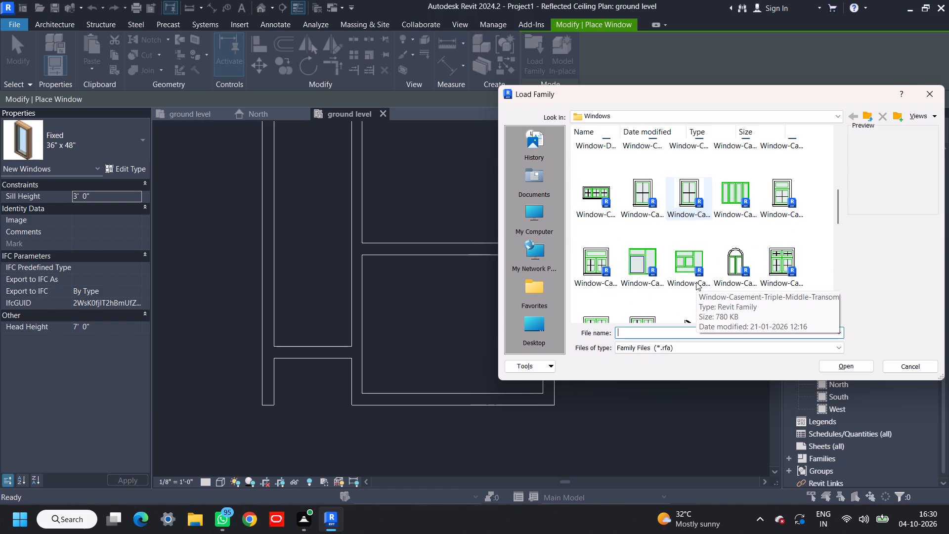
pyautogui.scroll(-2, 678, 232)
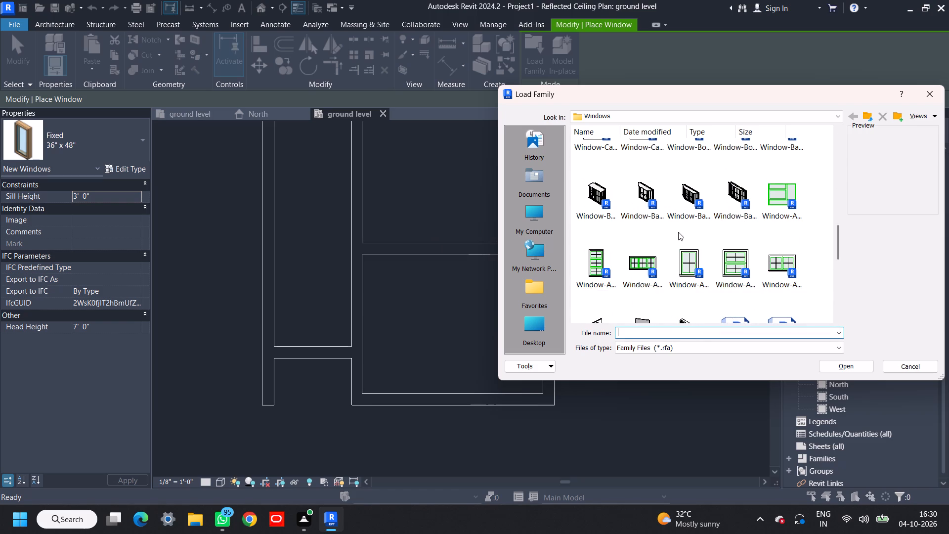
pyautogui.scroll(-2, 678, 232)
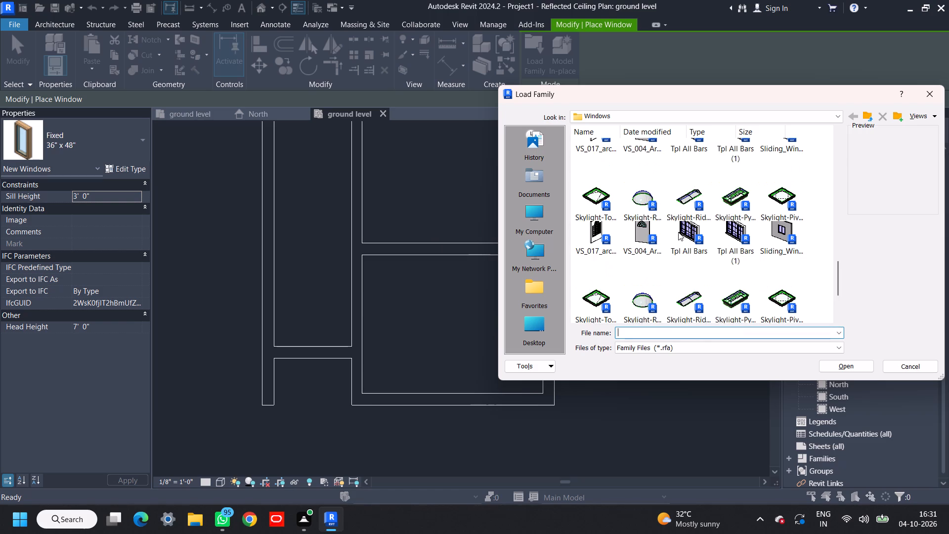
pyautogui.scroll(-2, 678, 239)
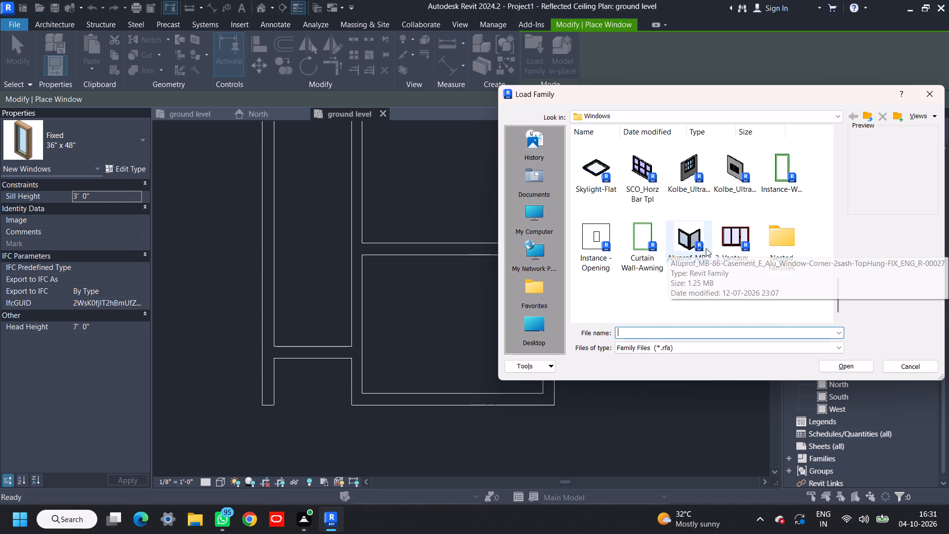
pyautogui.scroll(4, 706, 248)
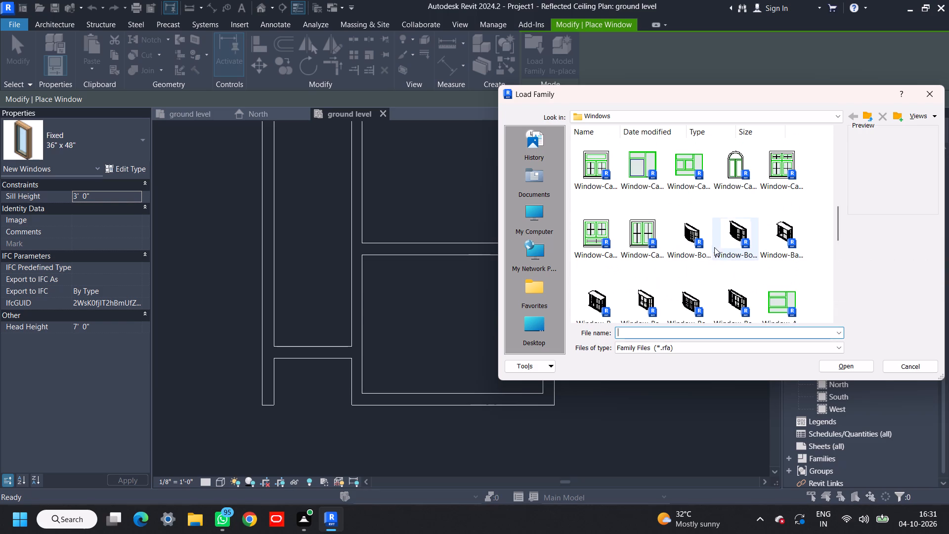
pyautogui.scroll(5, 719, 247)
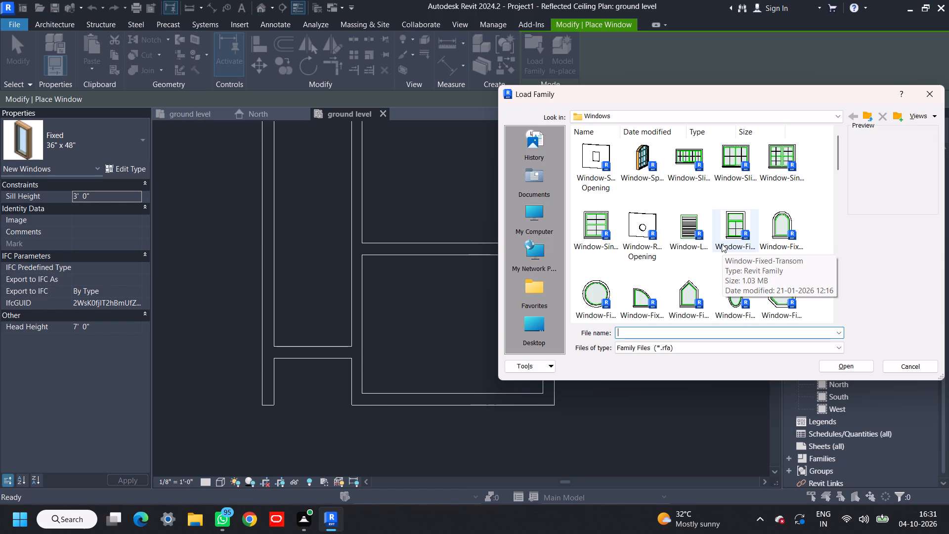
pyautogui.scroll(-2, 722, 244)
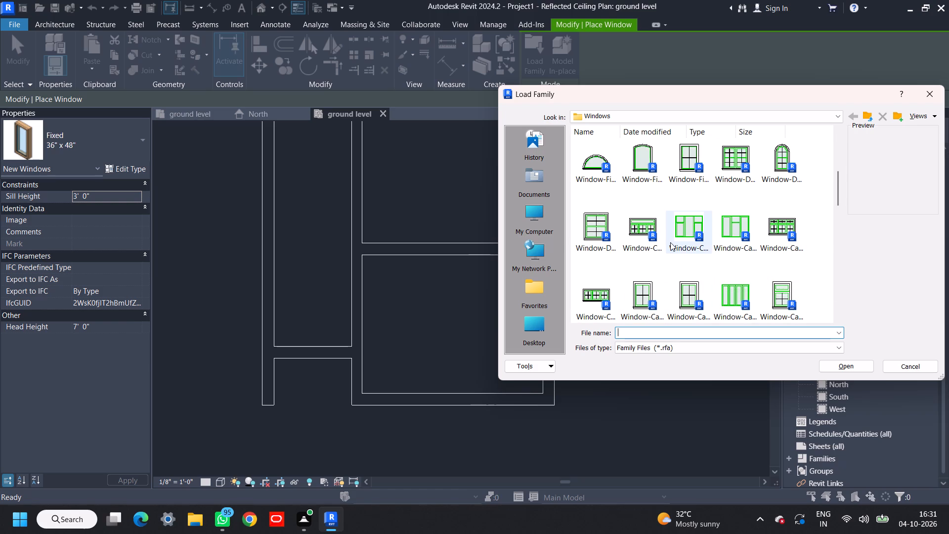
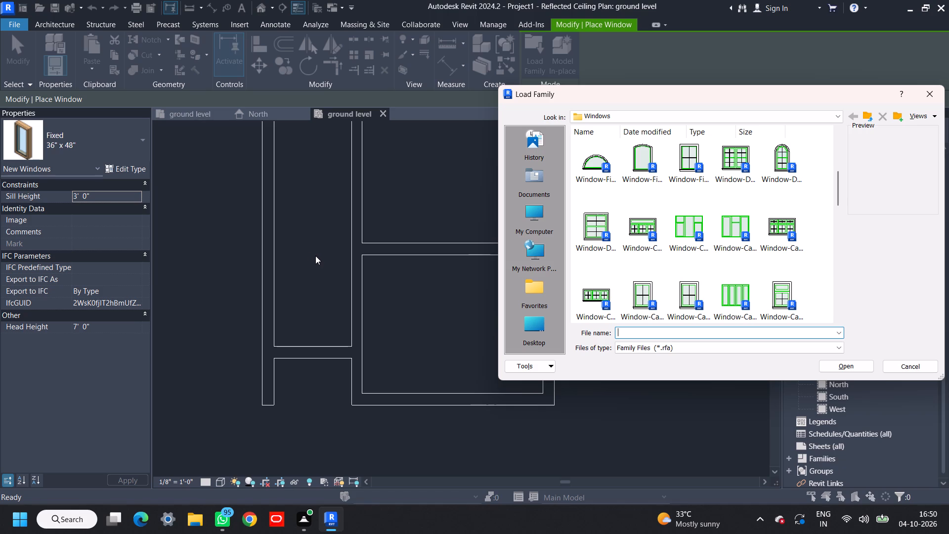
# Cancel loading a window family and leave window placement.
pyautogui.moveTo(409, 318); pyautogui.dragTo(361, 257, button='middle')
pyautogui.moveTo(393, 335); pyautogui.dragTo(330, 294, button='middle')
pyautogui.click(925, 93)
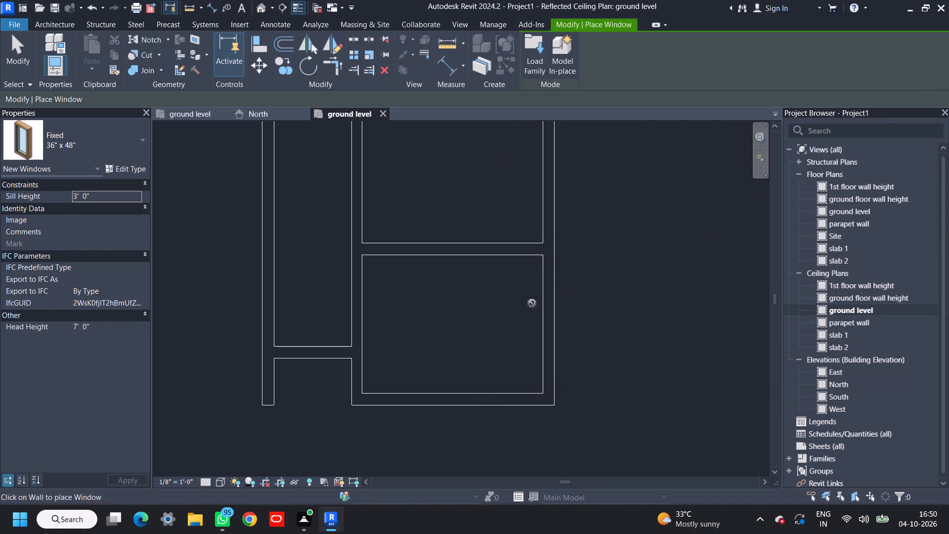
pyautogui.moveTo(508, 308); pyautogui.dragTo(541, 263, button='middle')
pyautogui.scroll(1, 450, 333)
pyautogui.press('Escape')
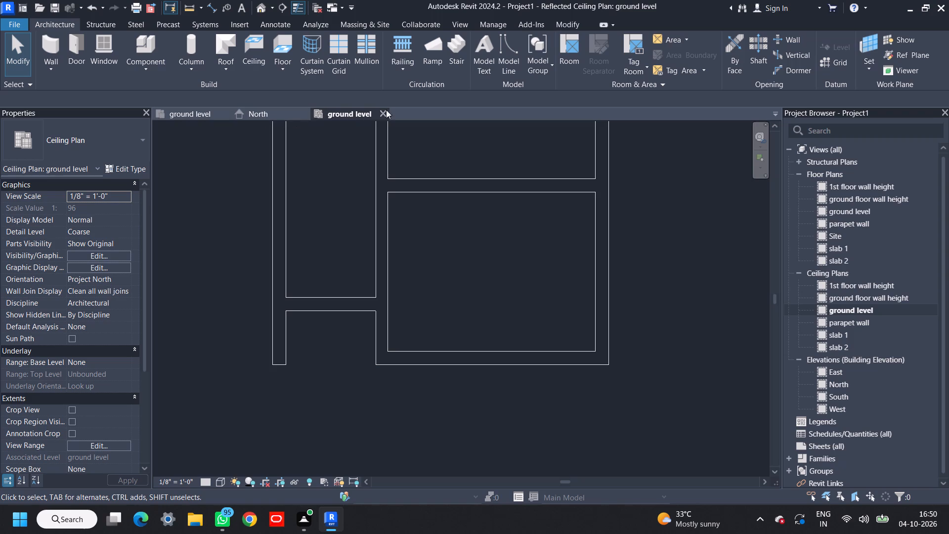
# Open the South elevation and frame the ground-floor front walls.
pyautogui.doubleClick(849, 396)
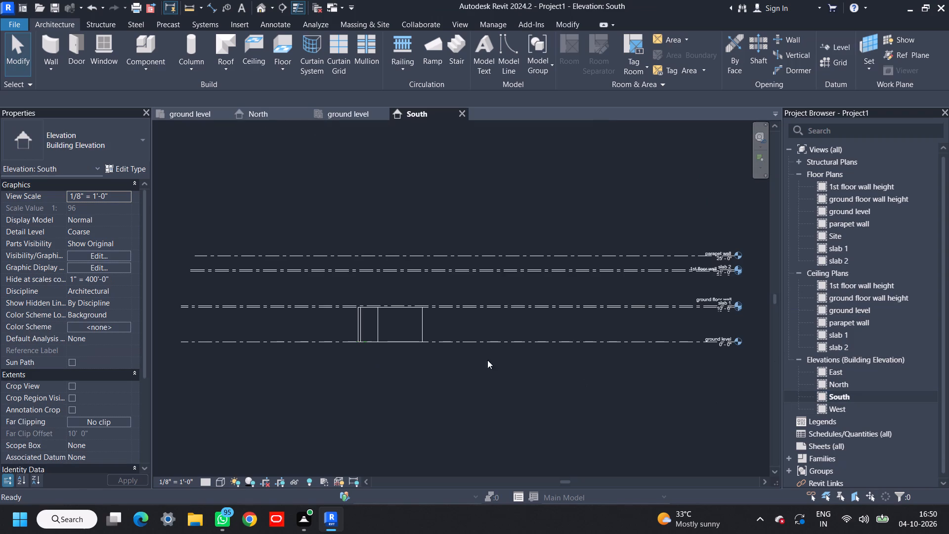
pyautogui.scroll(11, 389, 328)
pyautogui.moveTo(389, 311); pyautogui.dragTo(419, 239, button='middle')
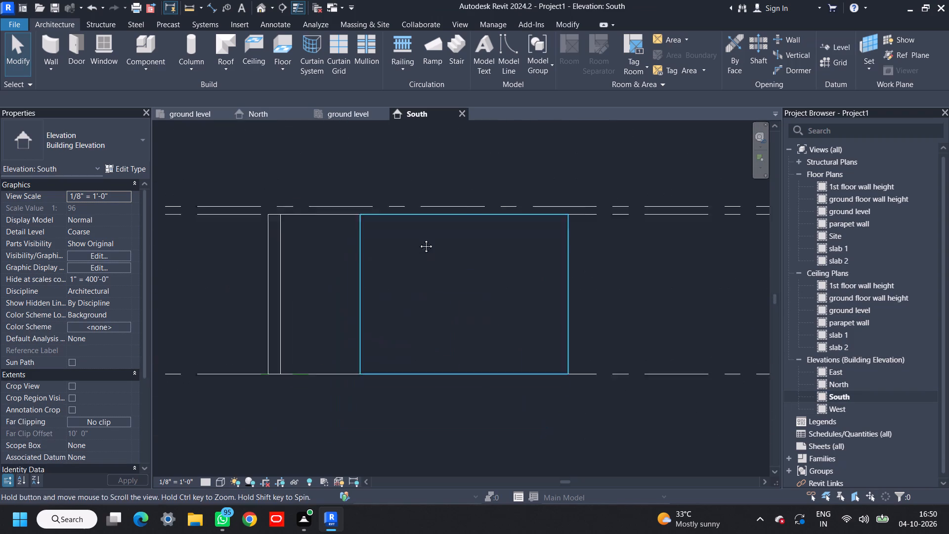
pyautogui.moveTo(419, 239); pyautogui.dragTo(419, 235, button='middle')
pyautogui.scroll(2, 462, 263)
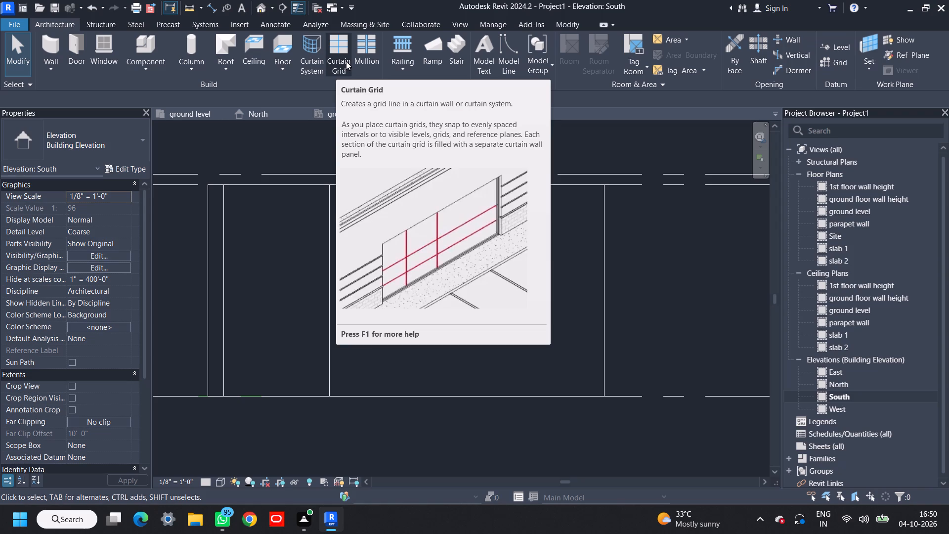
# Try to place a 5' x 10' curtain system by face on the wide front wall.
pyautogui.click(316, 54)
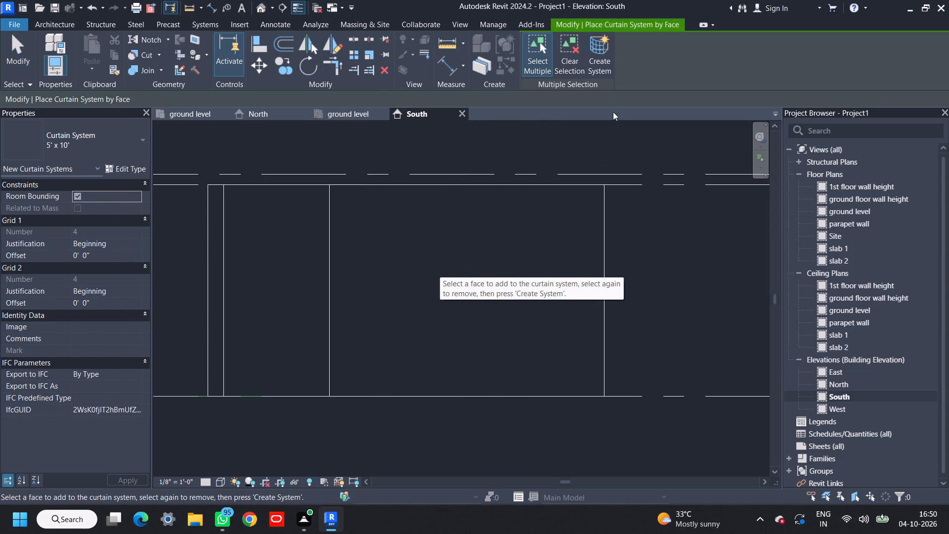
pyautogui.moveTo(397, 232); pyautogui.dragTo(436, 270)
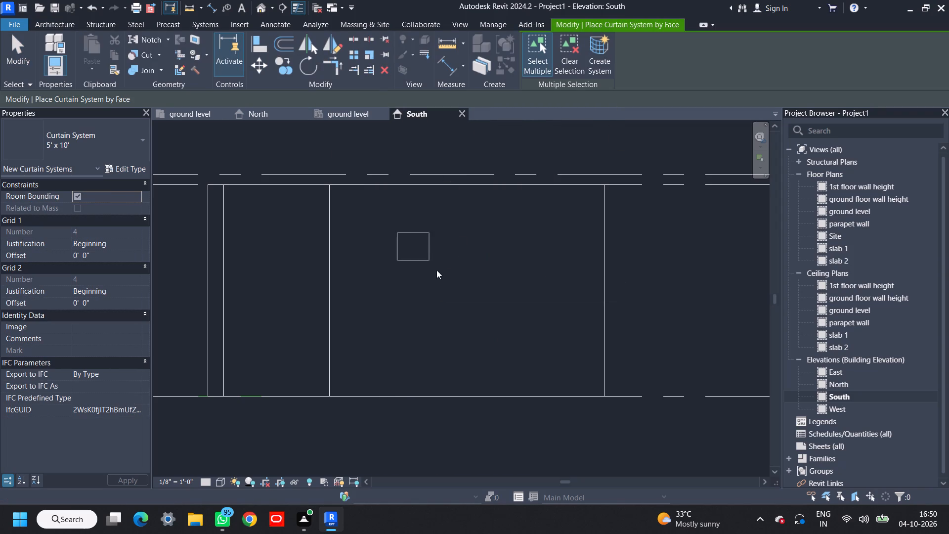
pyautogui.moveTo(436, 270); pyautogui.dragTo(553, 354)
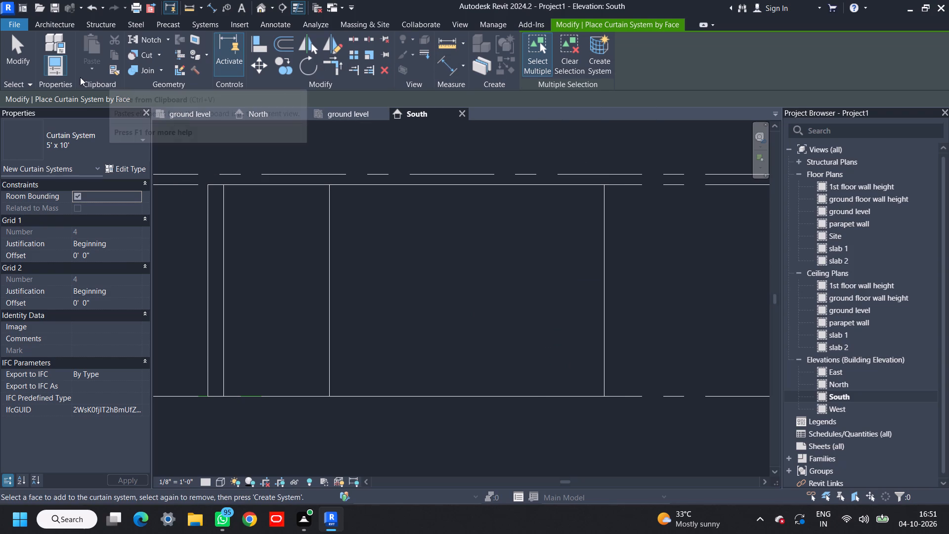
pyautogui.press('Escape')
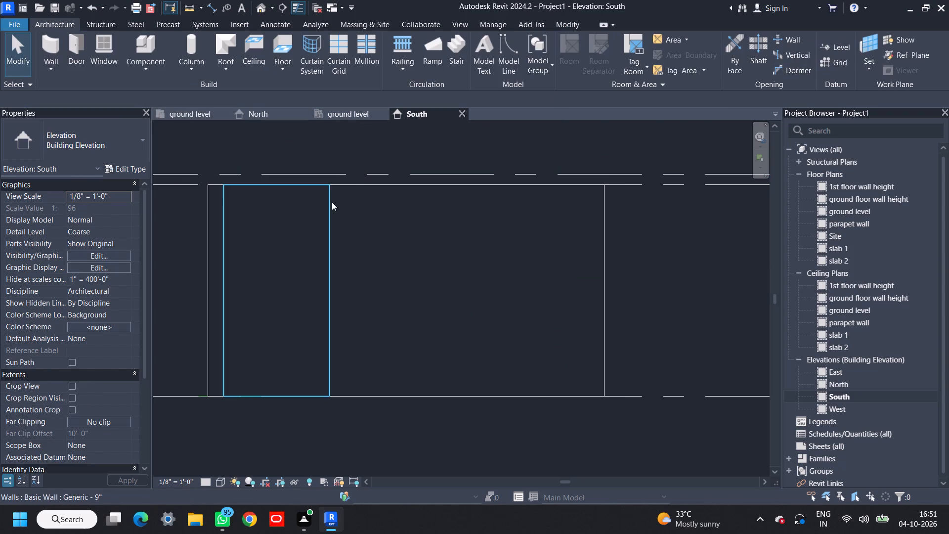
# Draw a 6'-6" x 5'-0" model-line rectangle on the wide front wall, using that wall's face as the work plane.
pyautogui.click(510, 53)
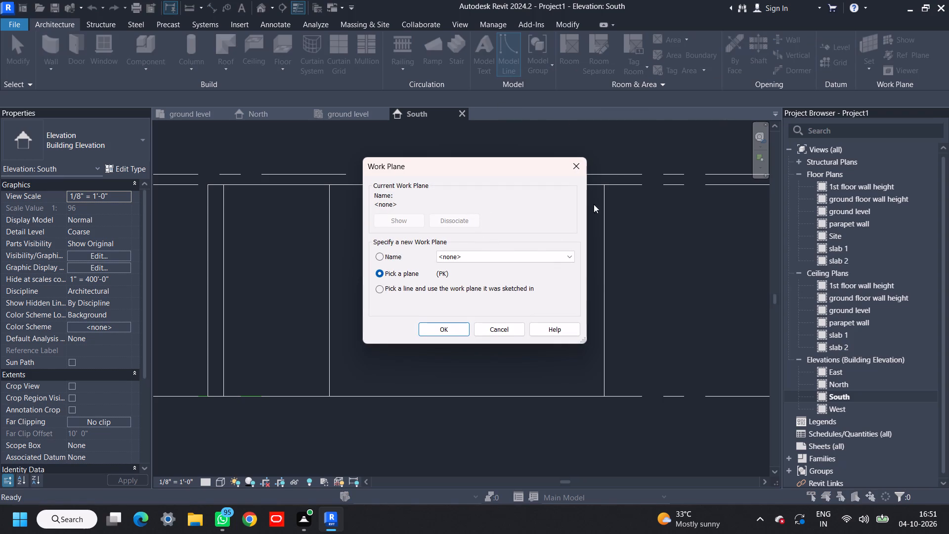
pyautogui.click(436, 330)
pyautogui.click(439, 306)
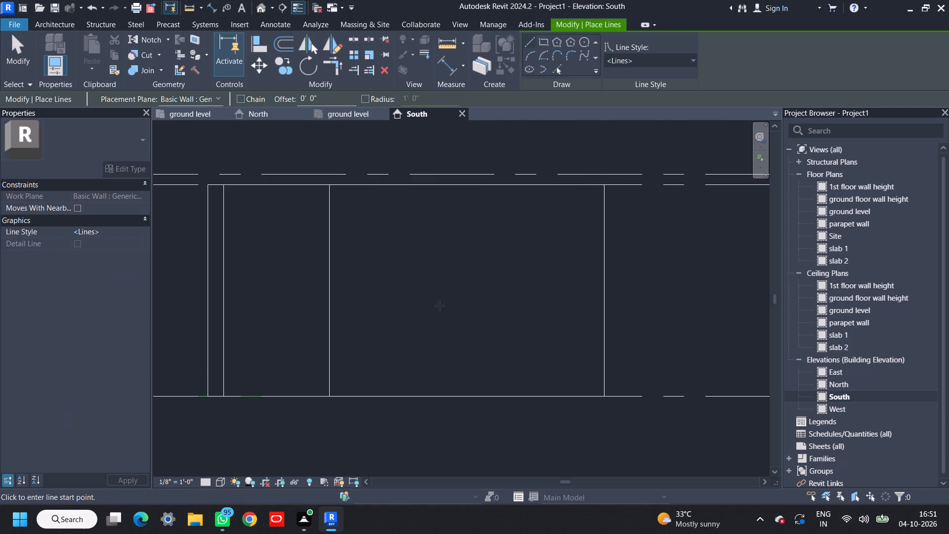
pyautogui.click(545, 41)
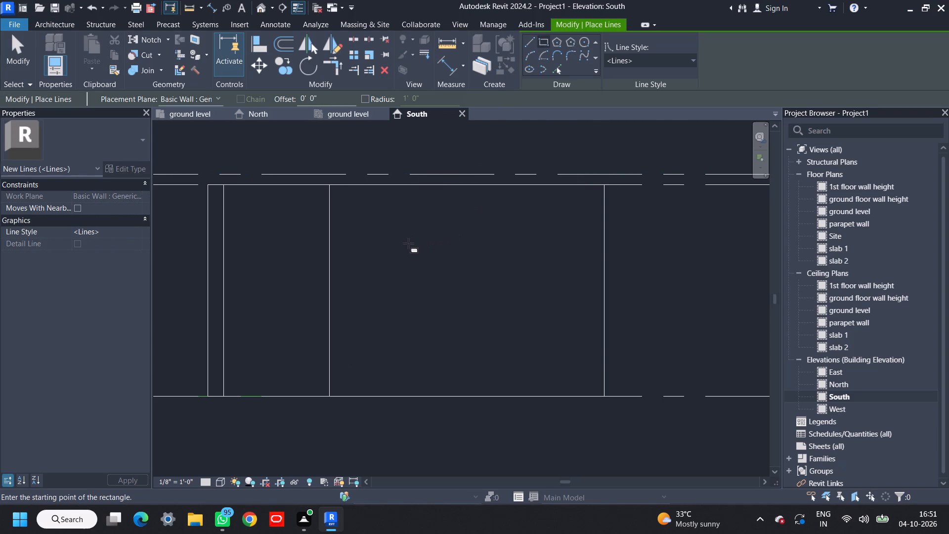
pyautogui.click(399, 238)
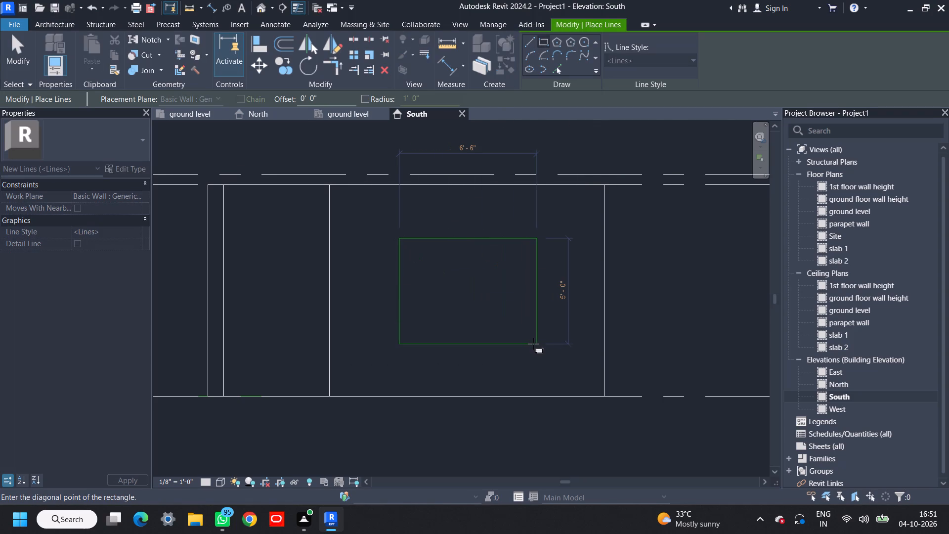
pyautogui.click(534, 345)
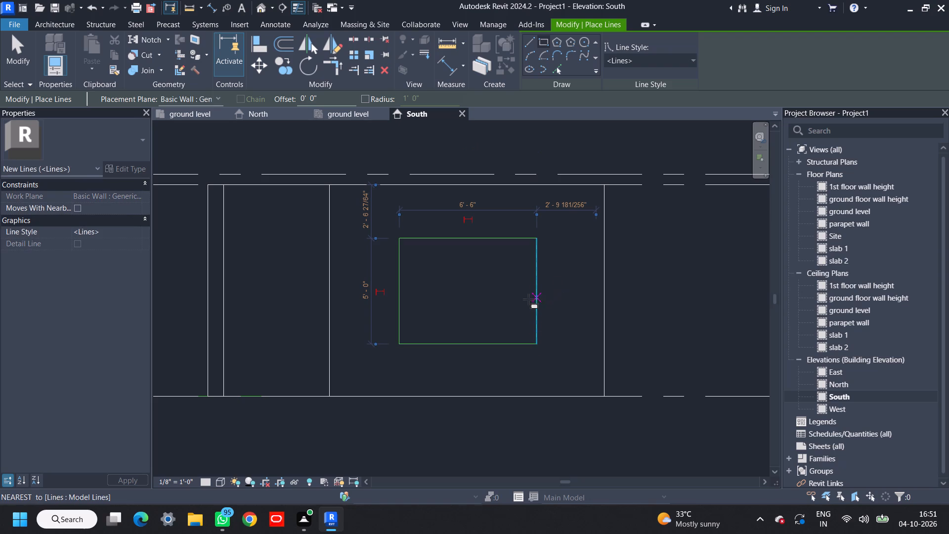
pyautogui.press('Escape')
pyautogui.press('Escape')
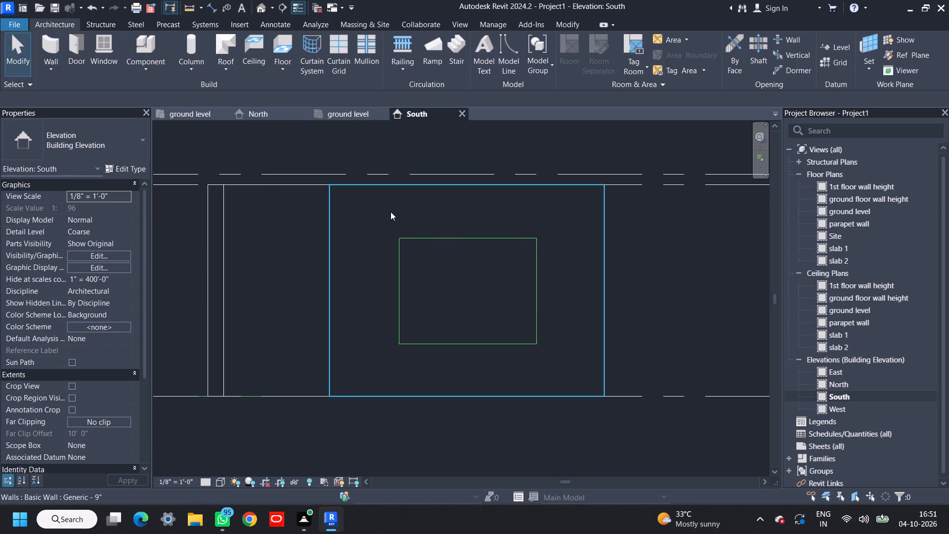
# Restart the curtain system by face and save the project as "G+1 modern house front elevation" when asked.
pyautogui.click(312, 48)
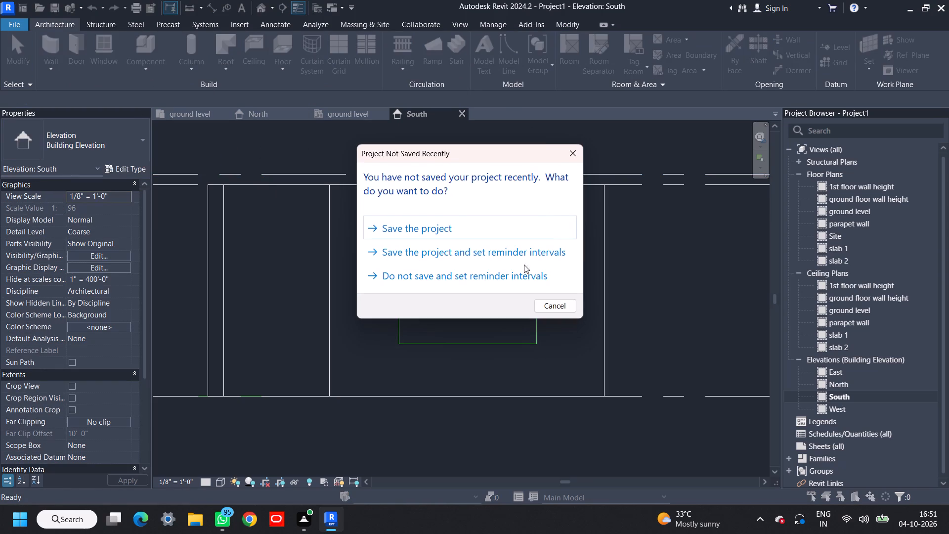
pyautogui.click(458, 222)
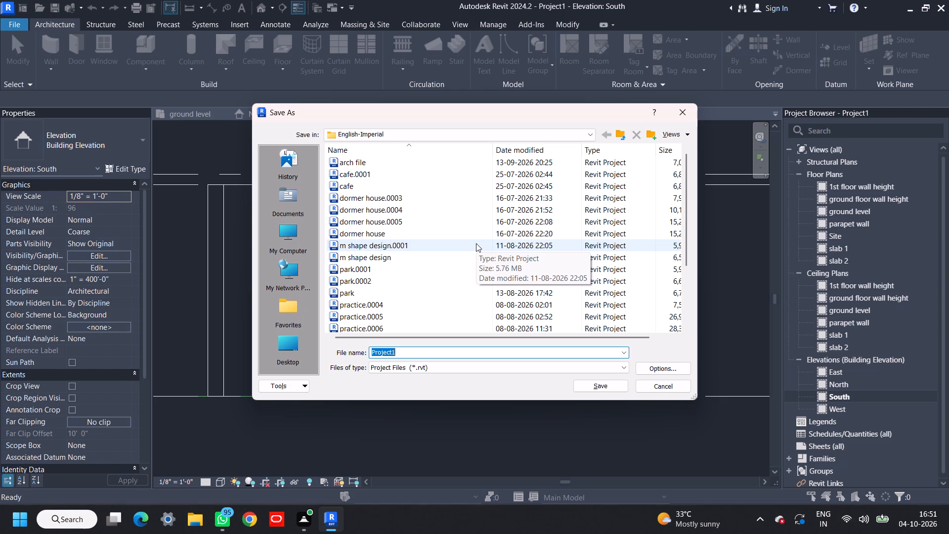
pyautogui.hotkey('shift', 'g')
pyautogui.hotkey('shift', '+')
pyautogui.press('1')
pyautogui.press('space')
pyautogui.press('m')
pyautogui.write('odern house')
pyautogui.press('space')
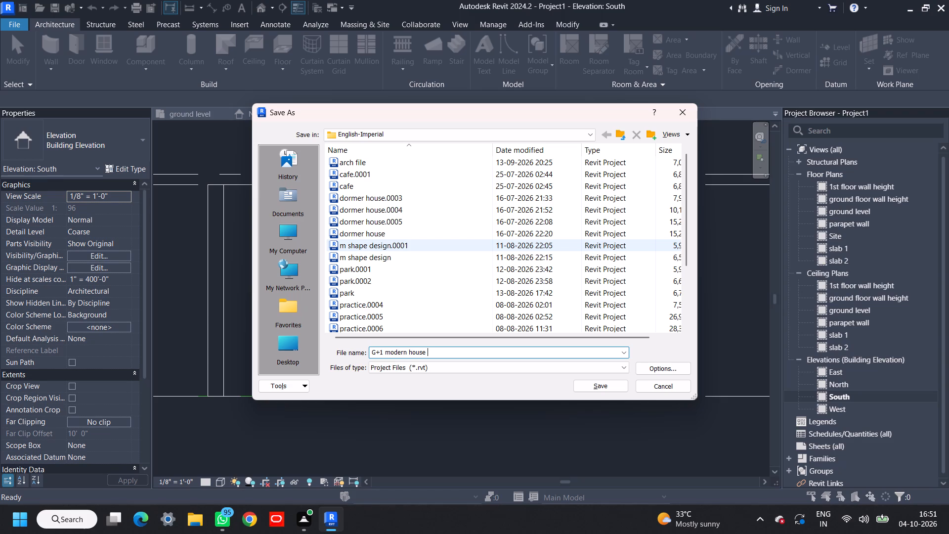
pyautogui.write('front elevation')
pyautogui.press('Return')
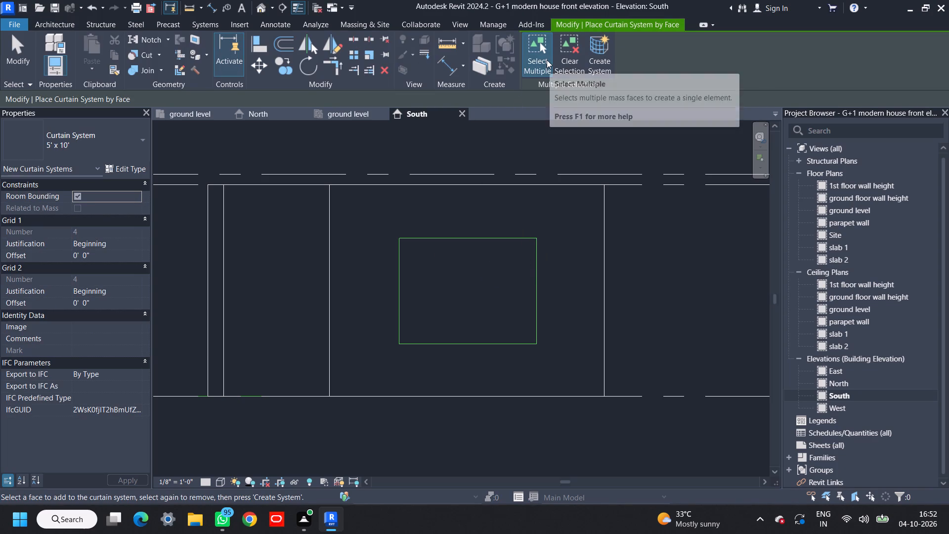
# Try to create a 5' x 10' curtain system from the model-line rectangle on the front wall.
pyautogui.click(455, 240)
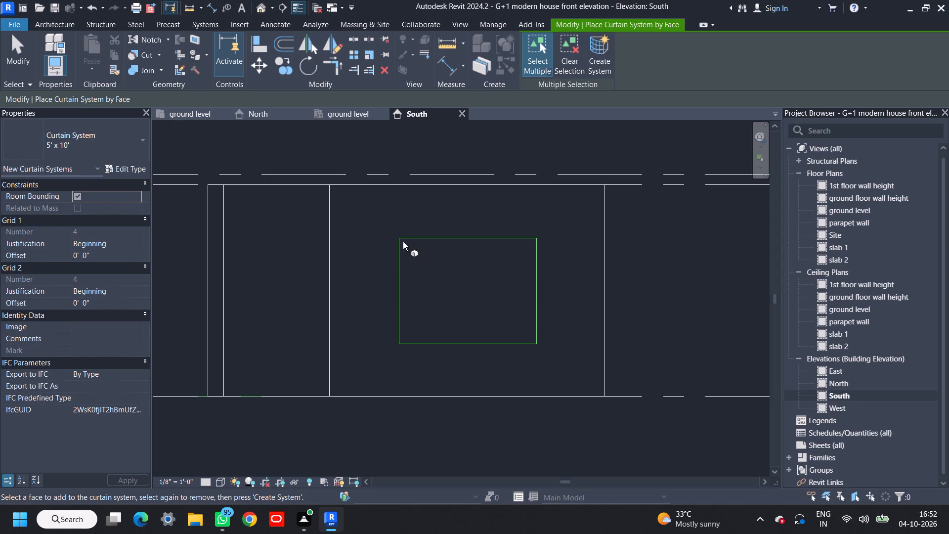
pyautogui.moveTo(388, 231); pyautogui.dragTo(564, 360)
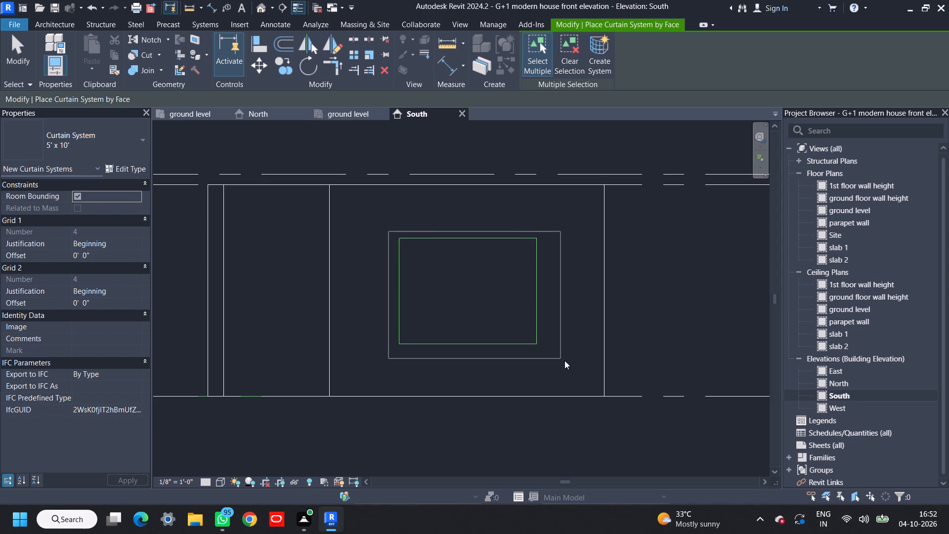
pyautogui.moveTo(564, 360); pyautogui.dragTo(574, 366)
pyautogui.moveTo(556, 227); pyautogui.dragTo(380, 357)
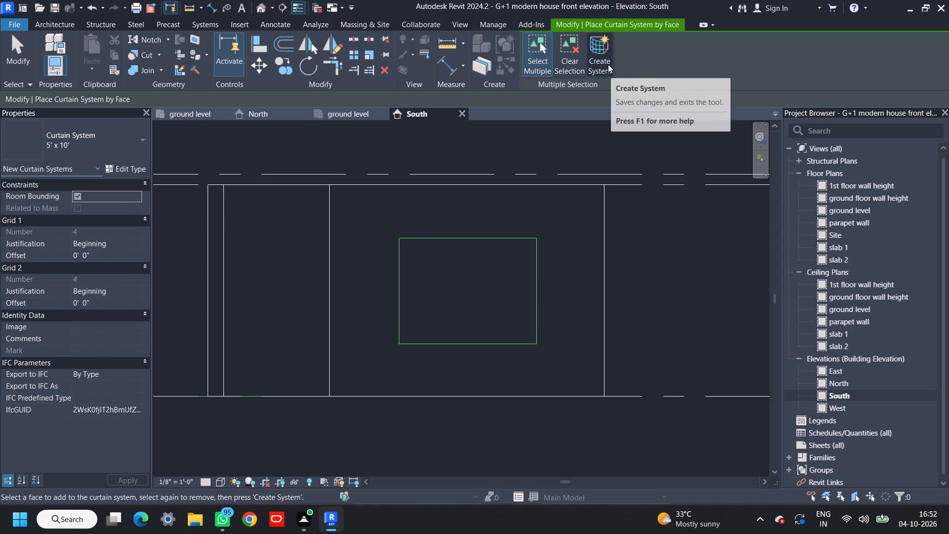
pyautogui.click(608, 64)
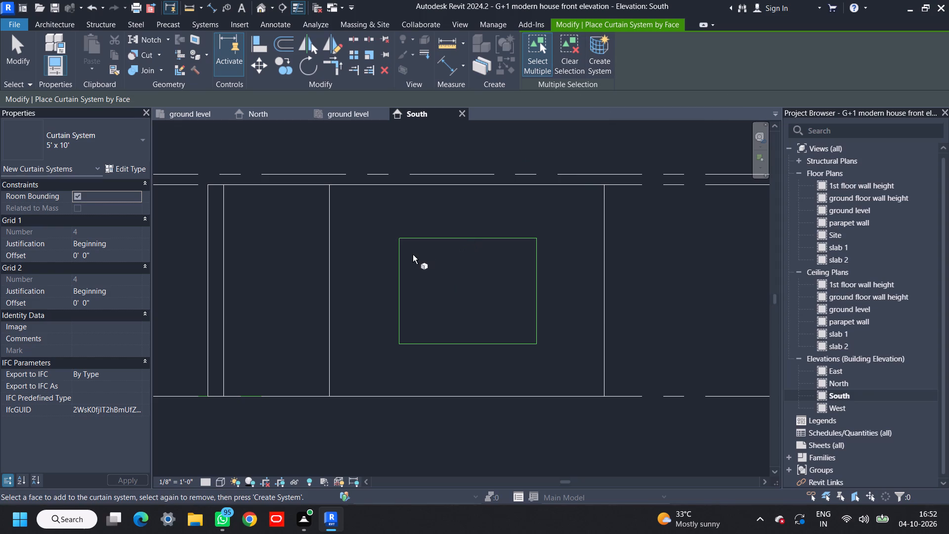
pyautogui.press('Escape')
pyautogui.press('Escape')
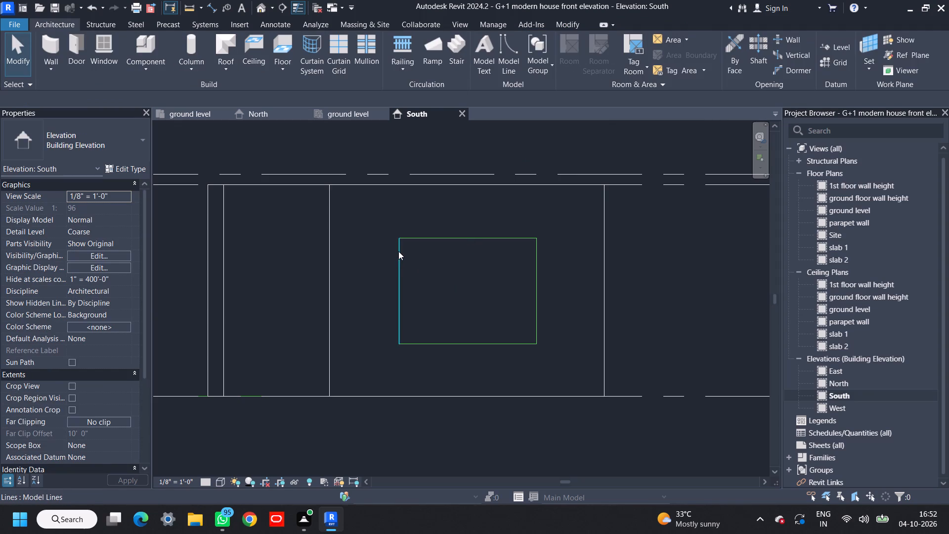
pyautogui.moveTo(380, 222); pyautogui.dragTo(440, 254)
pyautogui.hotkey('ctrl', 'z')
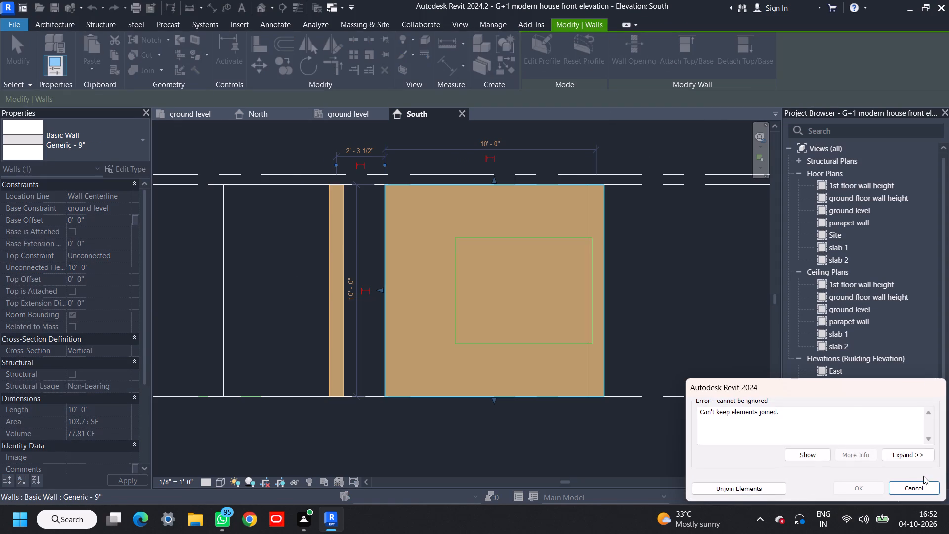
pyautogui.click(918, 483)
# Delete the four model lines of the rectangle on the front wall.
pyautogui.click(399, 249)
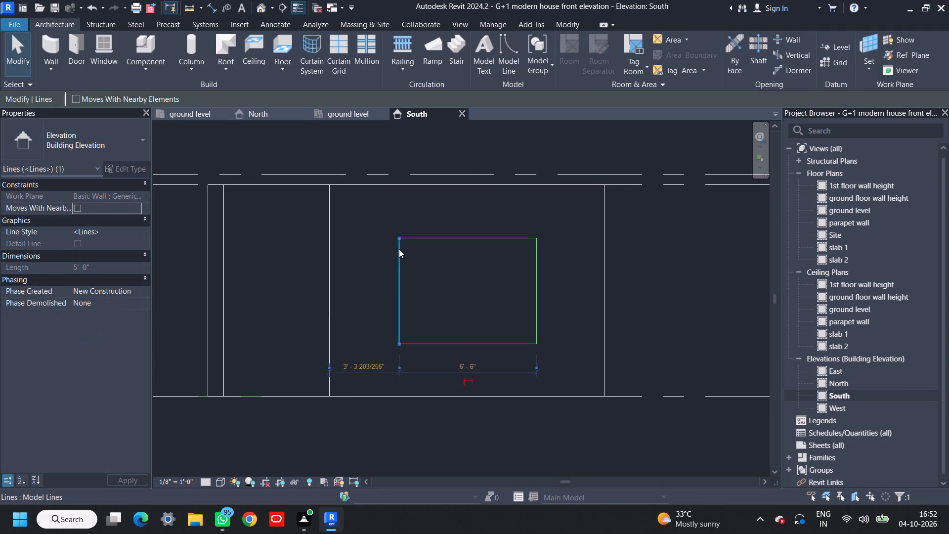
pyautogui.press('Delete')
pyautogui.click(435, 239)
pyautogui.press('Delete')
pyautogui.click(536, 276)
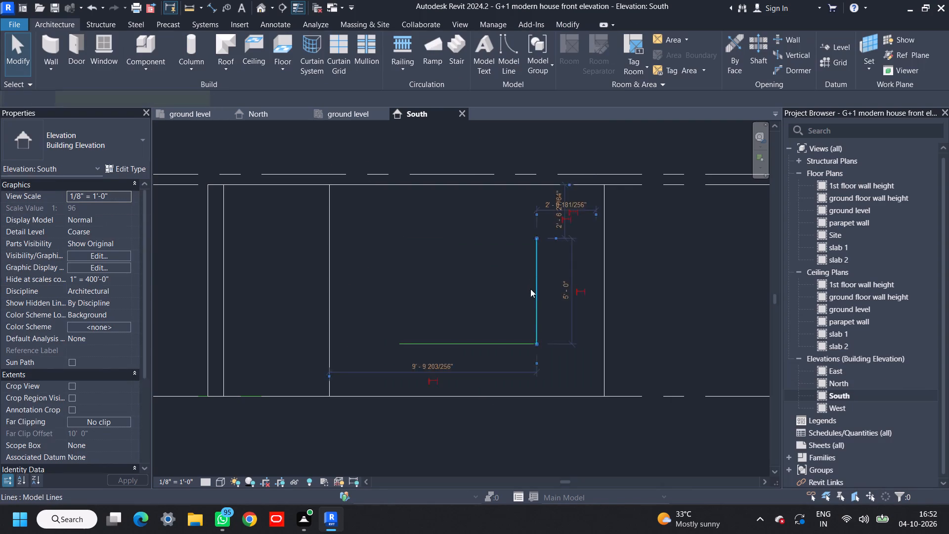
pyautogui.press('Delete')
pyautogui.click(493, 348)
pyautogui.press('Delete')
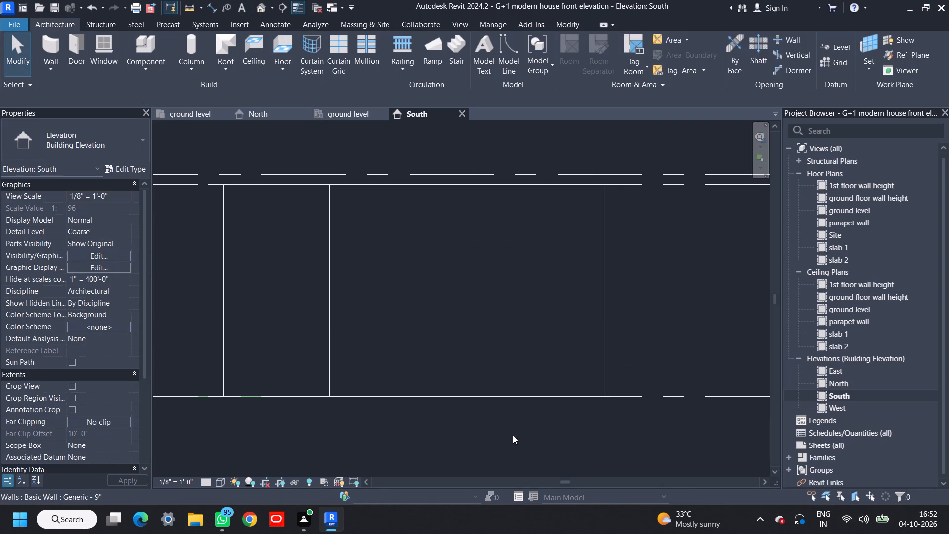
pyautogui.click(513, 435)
# Open the default 3D view of the house.
pyautogui.scroll(-1, 514, 418)
pyautogui.moveTo(515, 411); pyautogui.dragTo(536, 388, button='middle')
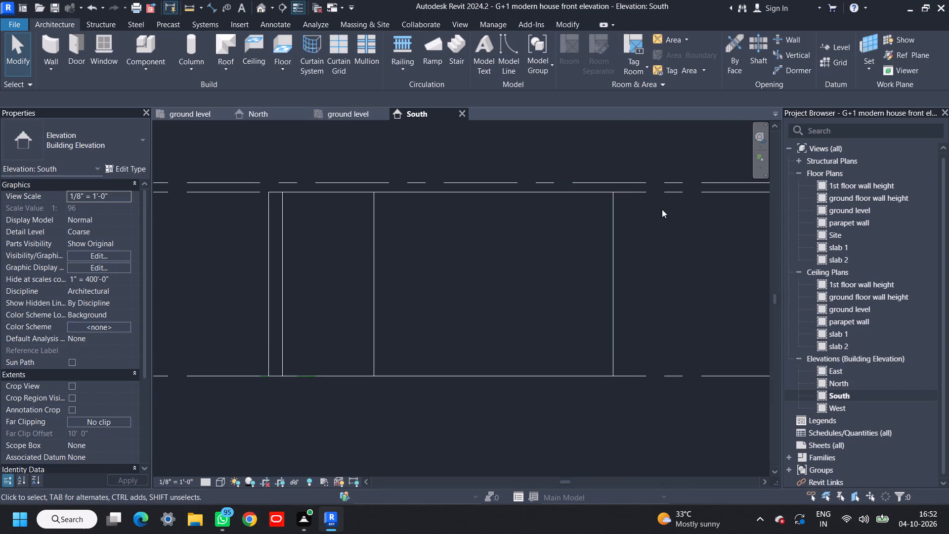
pyautogui.click(262, 7)
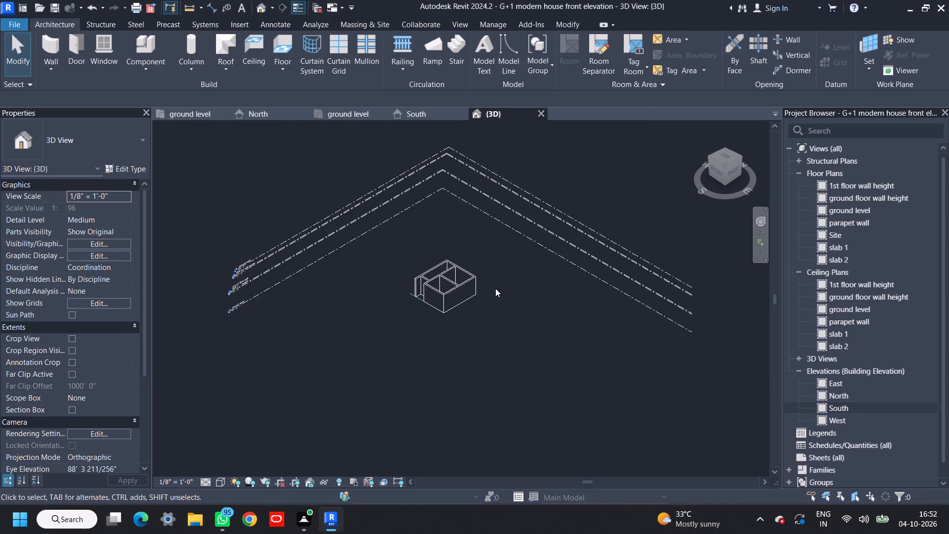
# In the South elevation, cut a rectangular wall opening about 9' 1" wide and 5' 8" high in the 9" front wall.
pyautogui.scroll(8, 456, 297)
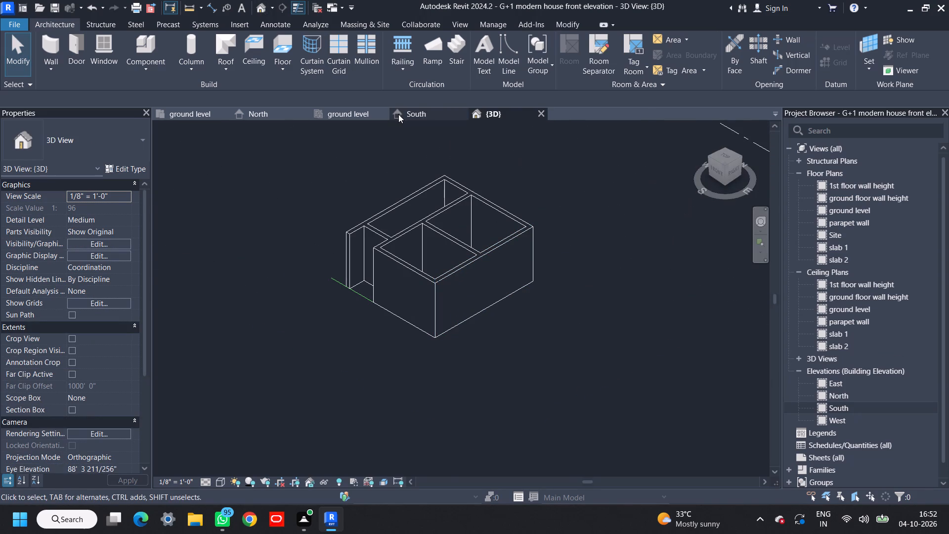
pyautogui.click(400, 113)
pyautogui.moveTo(469, 285); pyautogui.dragTo(449, 293, button='middle')
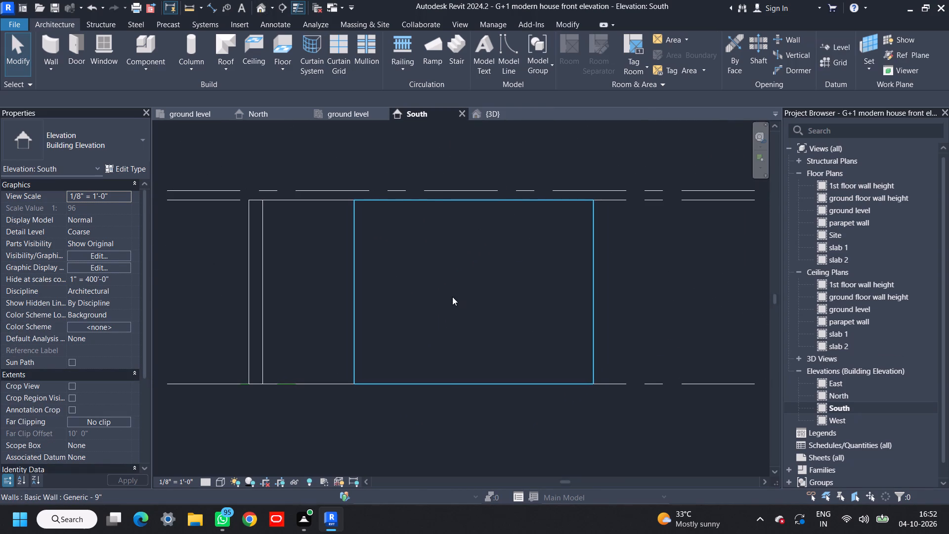
pyautogui.click(518, 246)
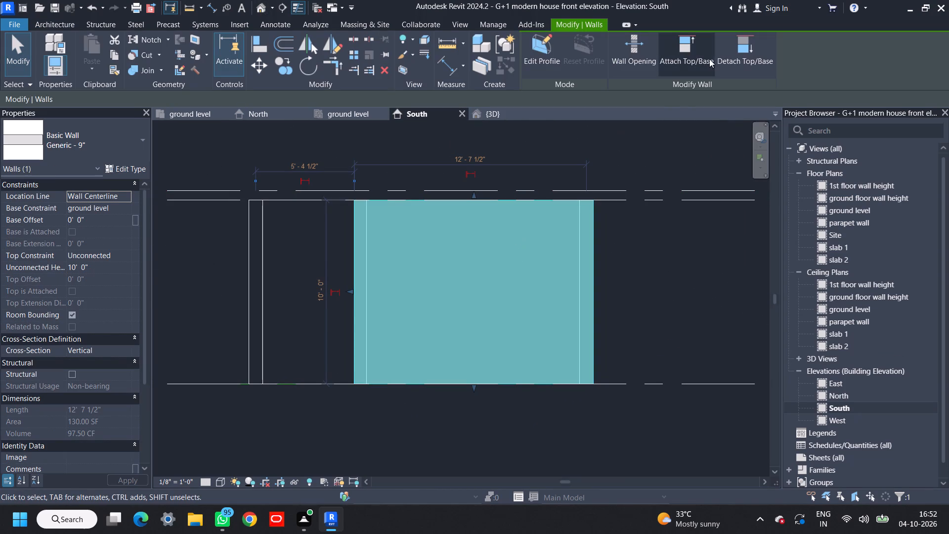
pyautogui.click(634, 52)
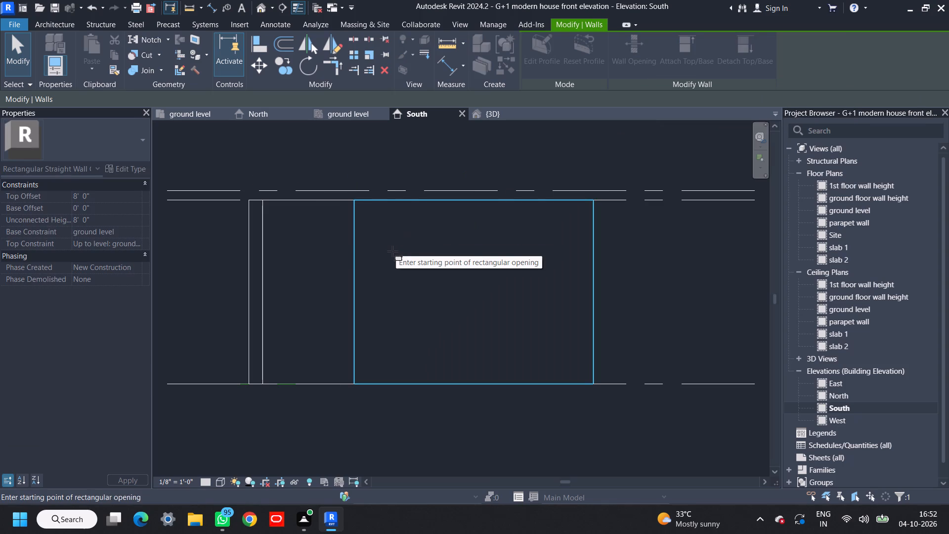
pyautogui.moveTo(392, 245); pyautogui.dragTo(560, 349)
pyautogui.scroll(3, 549, 349)
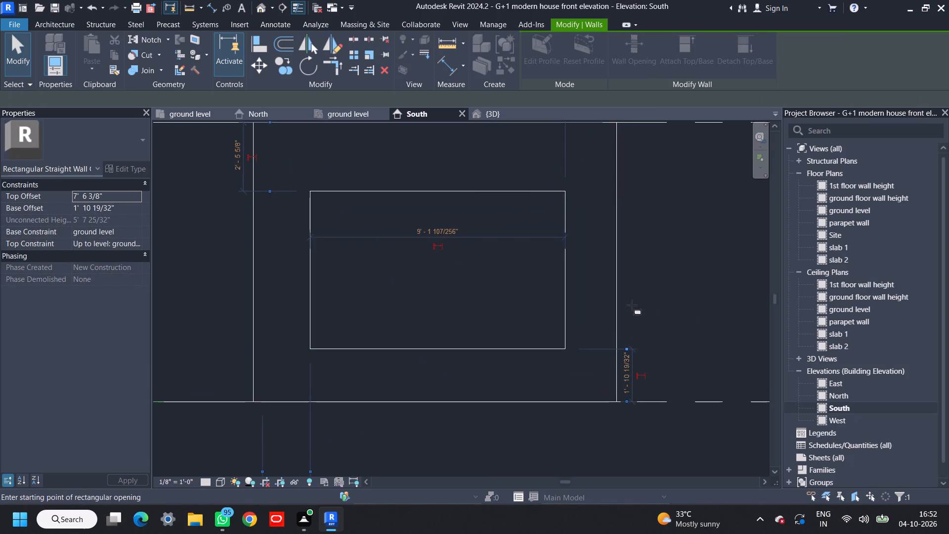
pyautogui.scroll(-2, 632, 305)
pyautogui.moveTo(631, 311); pyautogui.dragTo(629, 320, button='middle')
pyautogui.press('Escape')
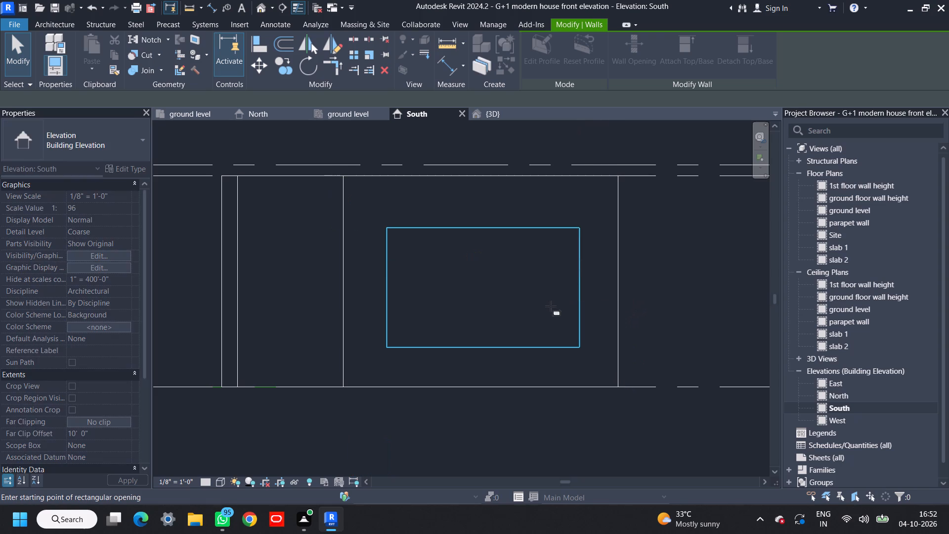
pyautogui.press('Escape')
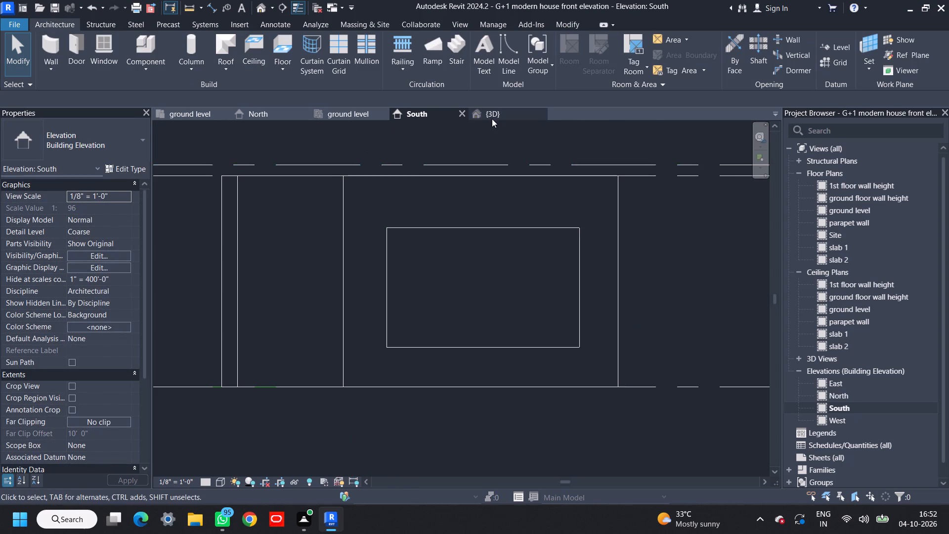
# Inspect the new front wall opening in the 3D view.
pyautogui.click(494, 118)
pyautogui.scroll(4, 409, 306)
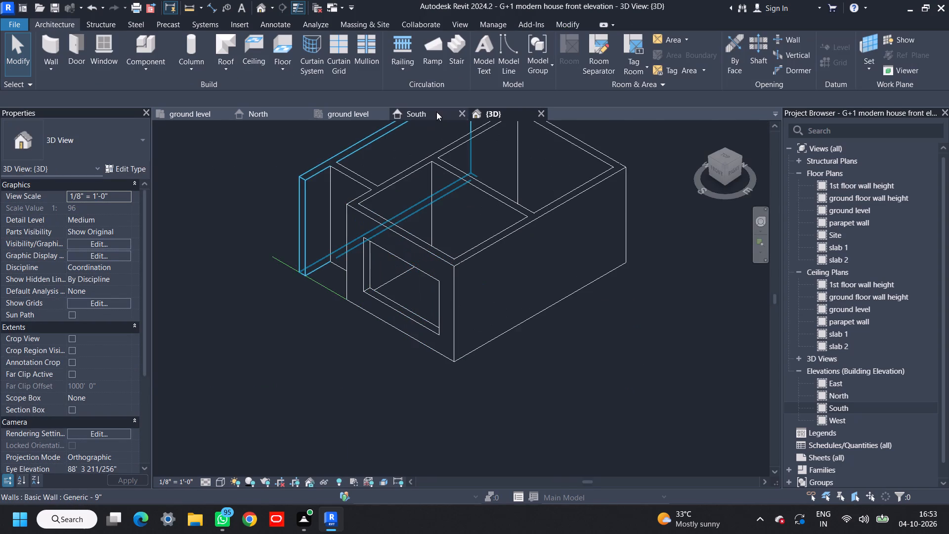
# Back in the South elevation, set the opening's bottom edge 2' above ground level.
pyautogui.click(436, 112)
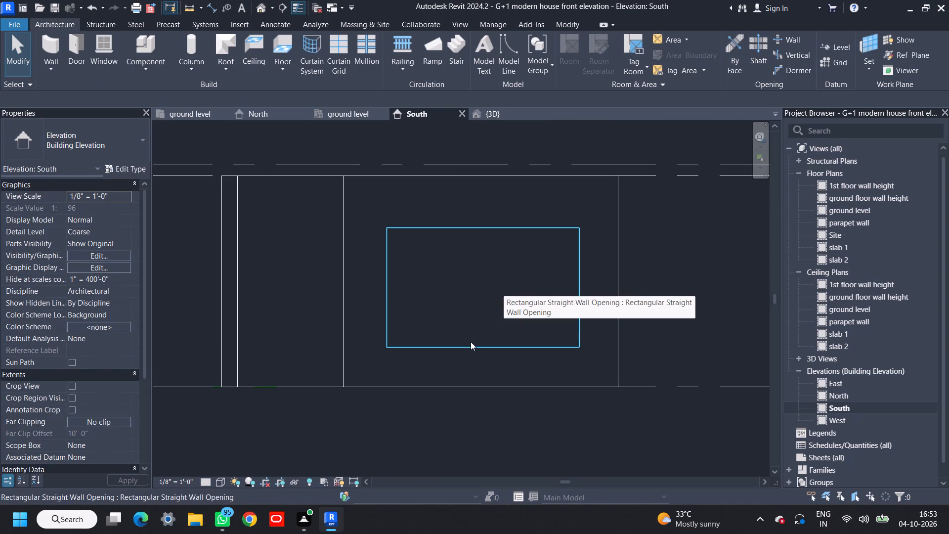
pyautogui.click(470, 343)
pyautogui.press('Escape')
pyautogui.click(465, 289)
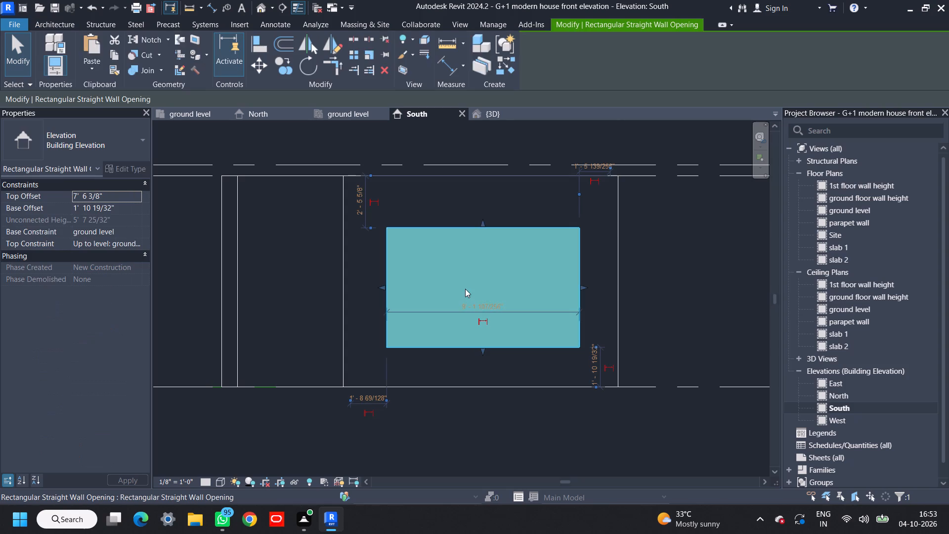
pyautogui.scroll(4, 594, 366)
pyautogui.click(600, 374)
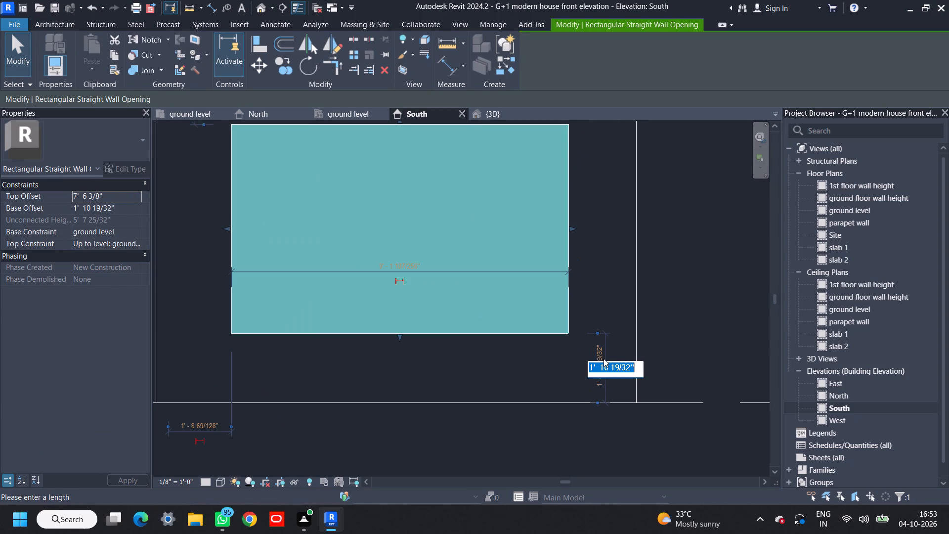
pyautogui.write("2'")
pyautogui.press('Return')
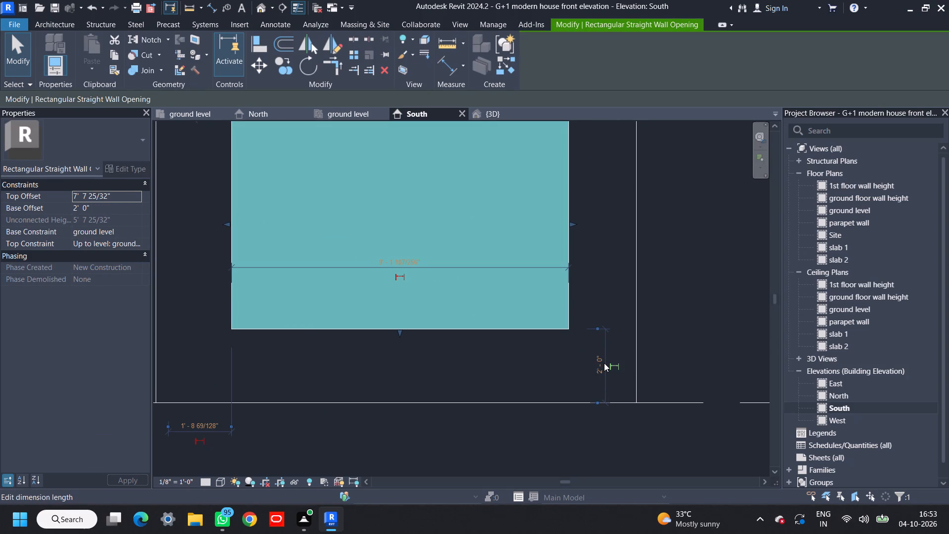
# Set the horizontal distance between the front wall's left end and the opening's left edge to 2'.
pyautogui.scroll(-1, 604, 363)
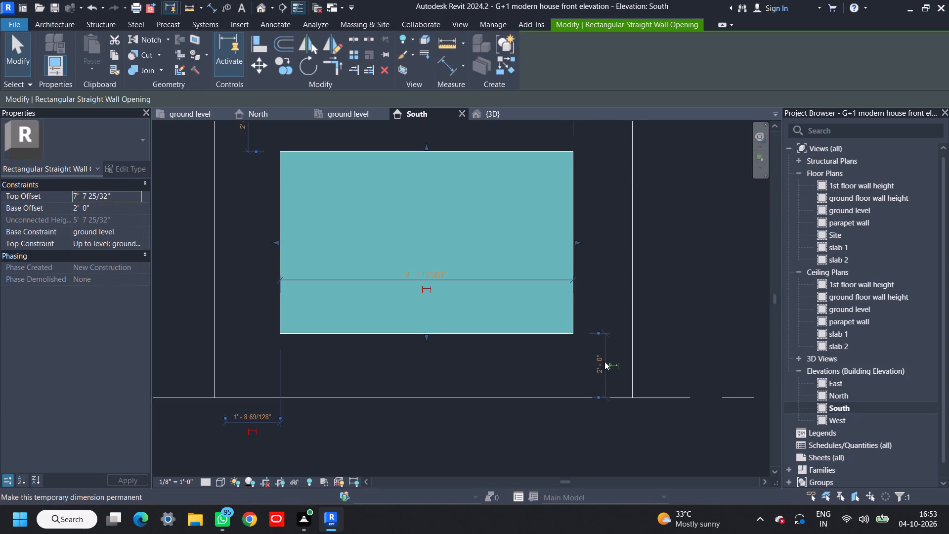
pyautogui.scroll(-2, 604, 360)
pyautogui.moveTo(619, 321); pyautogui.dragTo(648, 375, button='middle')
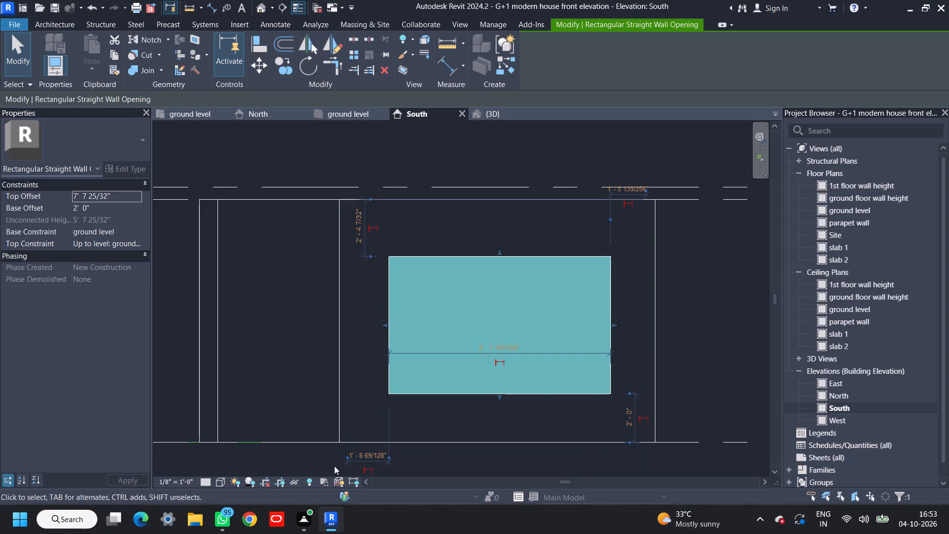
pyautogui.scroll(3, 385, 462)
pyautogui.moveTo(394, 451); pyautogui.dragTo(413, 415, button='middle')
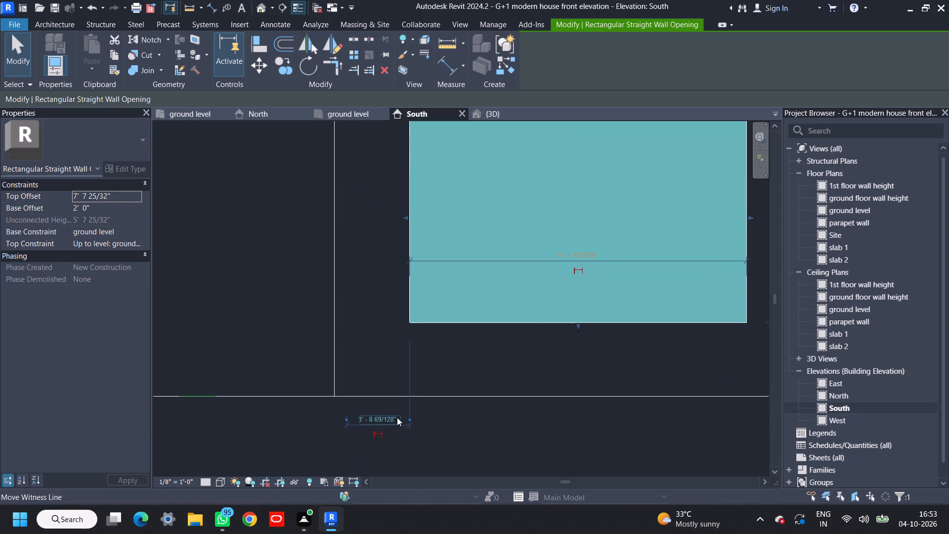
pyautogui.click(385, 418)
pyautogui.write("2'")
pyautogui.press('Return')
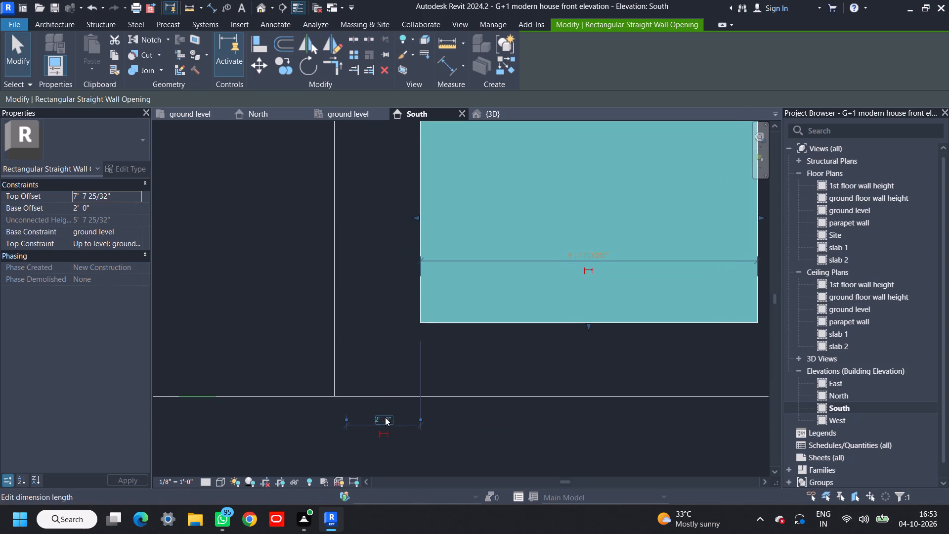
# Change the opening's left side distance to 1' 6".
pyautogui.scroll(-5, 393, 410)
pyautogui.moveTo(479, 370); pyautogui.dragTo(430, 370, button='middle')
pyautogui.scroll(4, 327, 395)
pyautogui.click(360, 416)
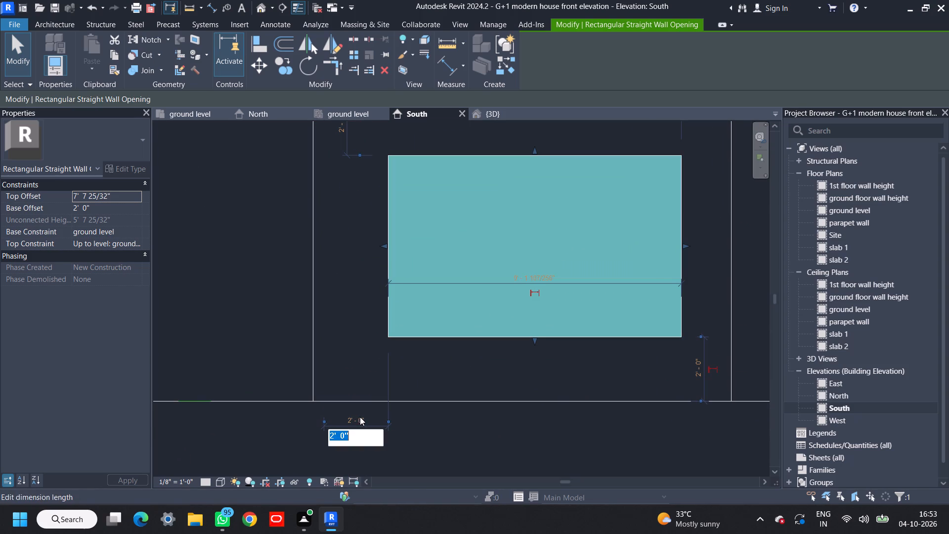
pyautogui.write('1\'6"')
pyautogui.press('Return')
# Set the opening's left side distance to 1' 8".
pyautogui.click(351, 418)
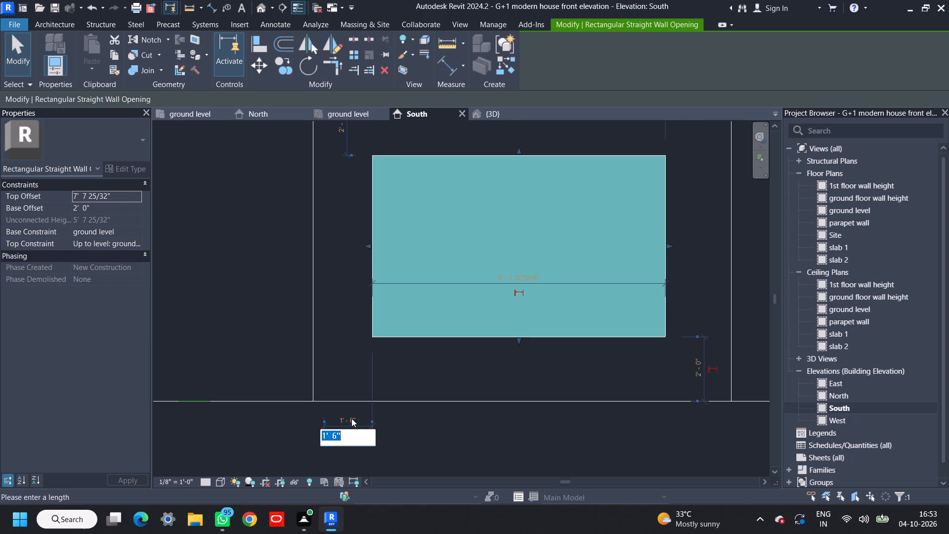
pyautogui.write('1\'8"')
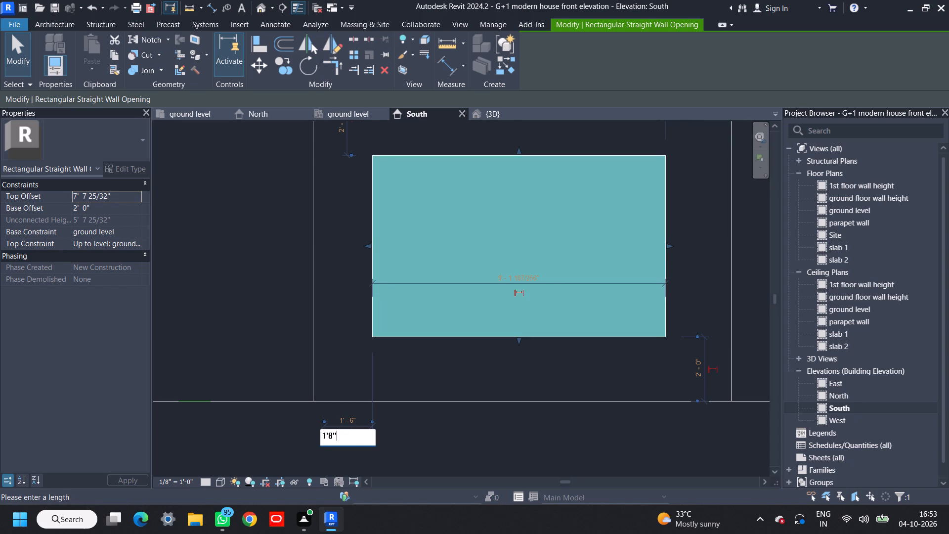
pyautogui.press('Return')
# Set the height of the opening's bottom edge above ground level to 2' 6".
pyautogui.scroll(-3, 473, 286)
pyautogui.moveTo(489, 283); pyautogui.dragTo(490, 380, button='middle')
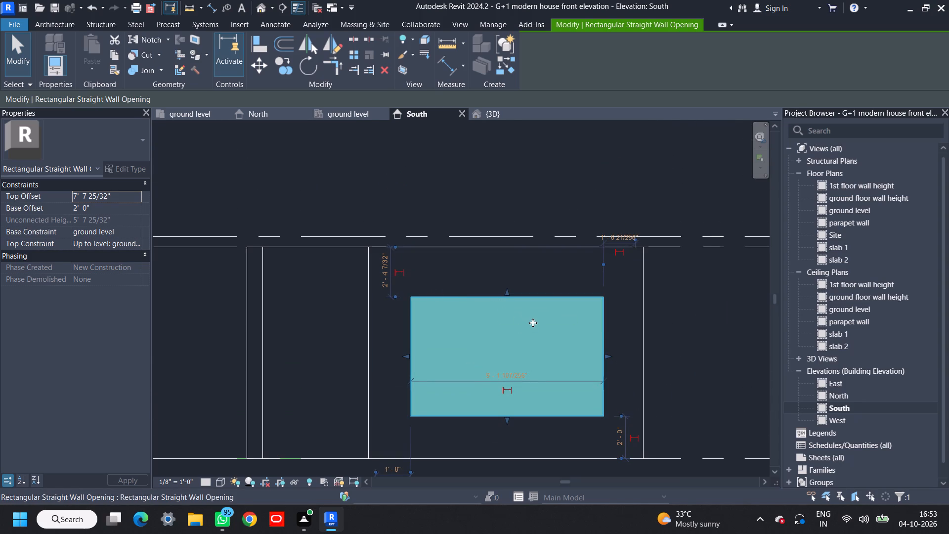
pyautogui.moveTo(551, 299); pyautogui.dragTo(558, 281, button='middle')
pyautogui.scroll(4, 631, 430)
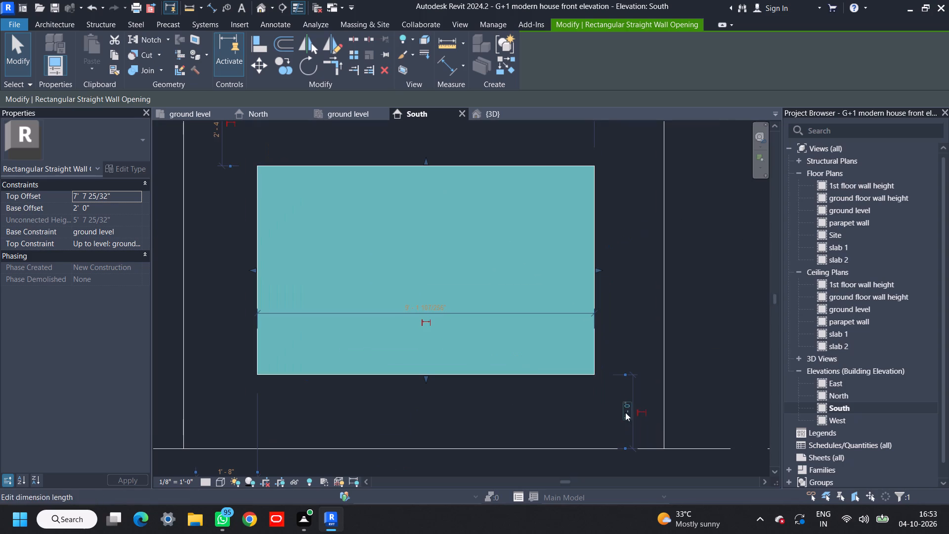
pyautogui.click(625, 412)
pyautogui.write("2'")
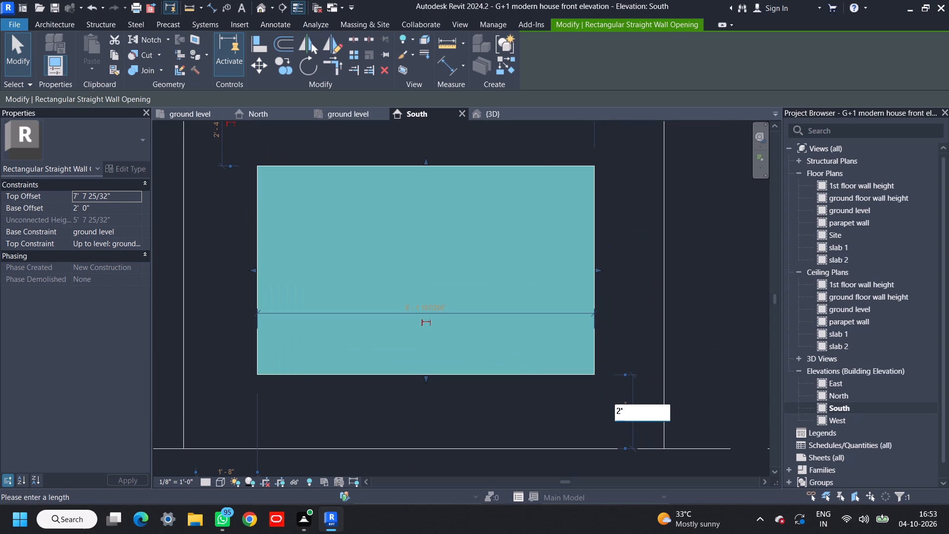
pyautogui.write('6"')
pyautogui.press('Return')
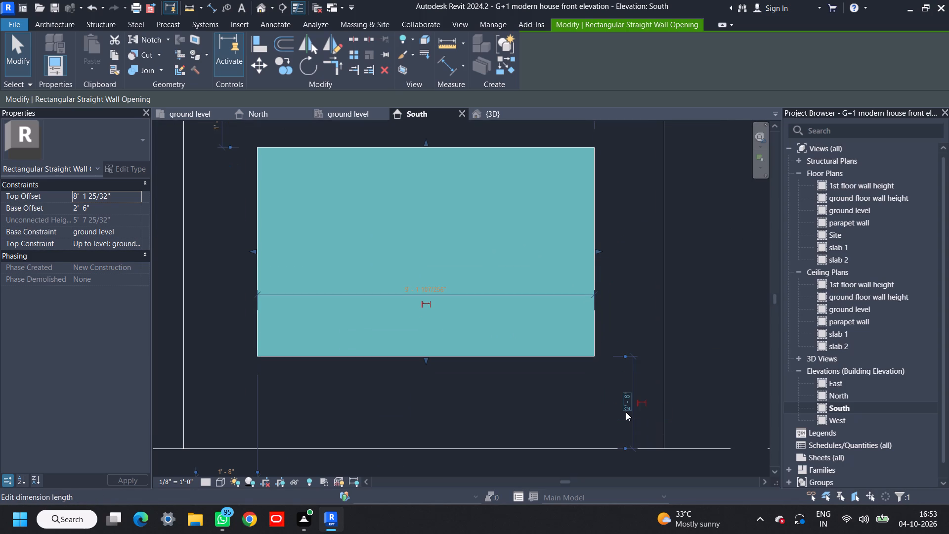
# Make the dimension from ground level to the opening's bottom edge permanent and set it to 2' 4".
pyautogui.scroll(-2, 593, 404)
pyautogui.moveTo(576, 385); pyautogui.dragTo(576, 389, button='middle')
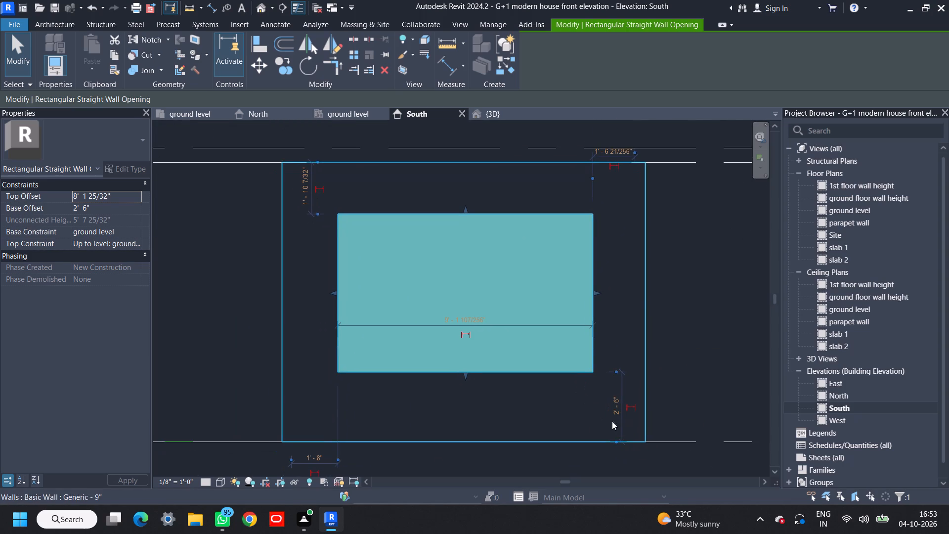
pyautogui.click(621, 414)
pyautogui.click(608, 413)
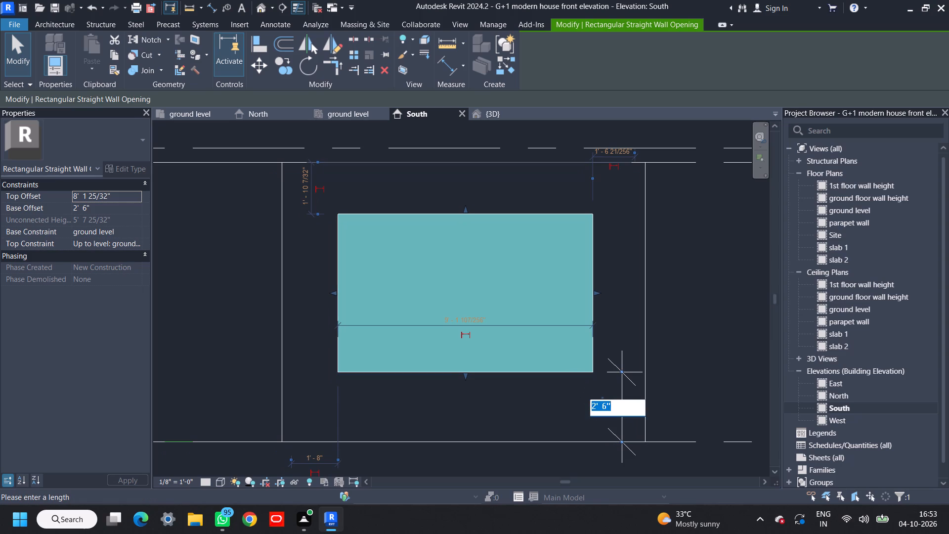
pyautogui.write("2'4")
pyautogui.hotkey('shift', '"')
pyautogui.press('Return')
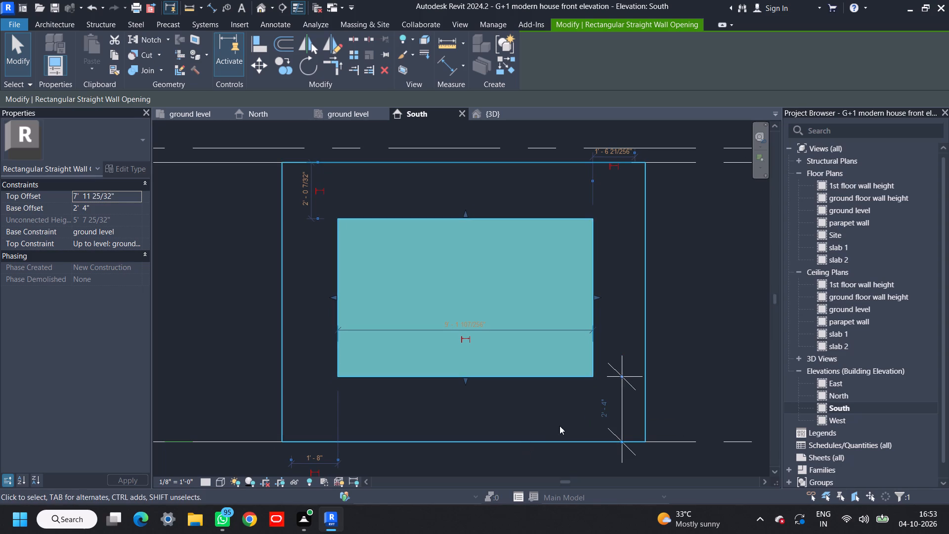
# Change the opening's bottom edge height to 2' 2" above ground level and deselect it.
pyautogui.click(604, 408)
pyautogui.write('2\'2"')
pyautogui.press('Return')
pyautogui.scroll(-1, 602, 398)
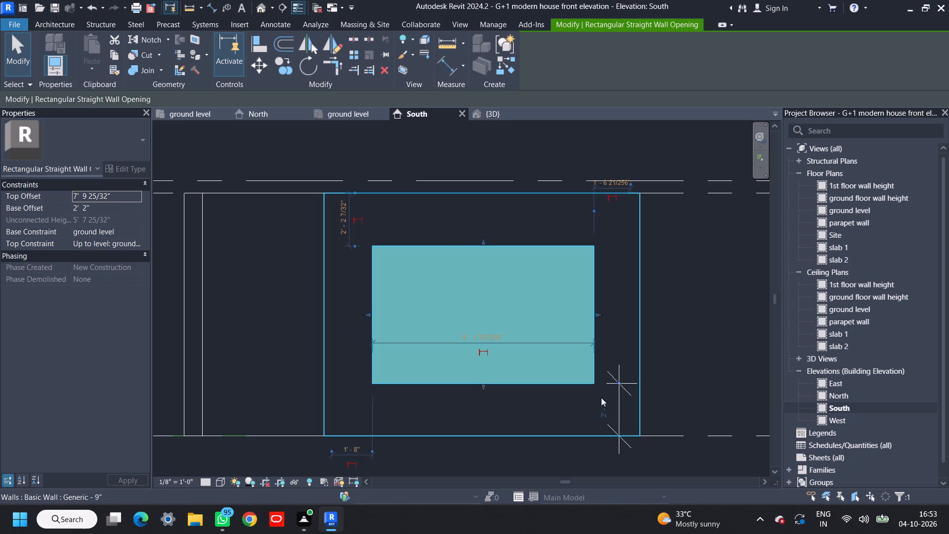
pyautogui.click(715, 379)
# Reselect the front wall opening, set its bottom edge height to 2' above ground level, and deselect it.
pyautogui.scroll(-1, 708, 384)
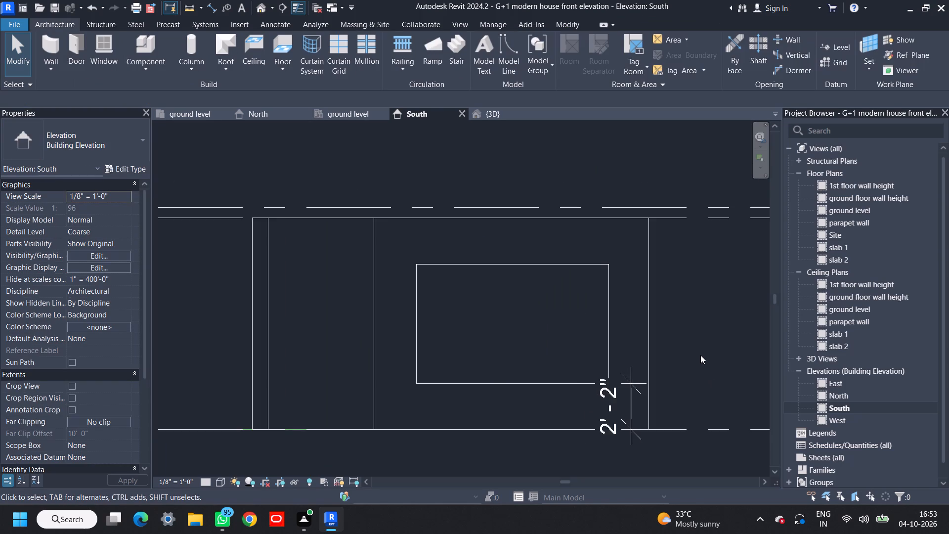
pyautogui.scroll(-1, 686, 360)
pyautogui.moveTo(686, 360); pyautogui.dragTo(686, 355, button='middle')
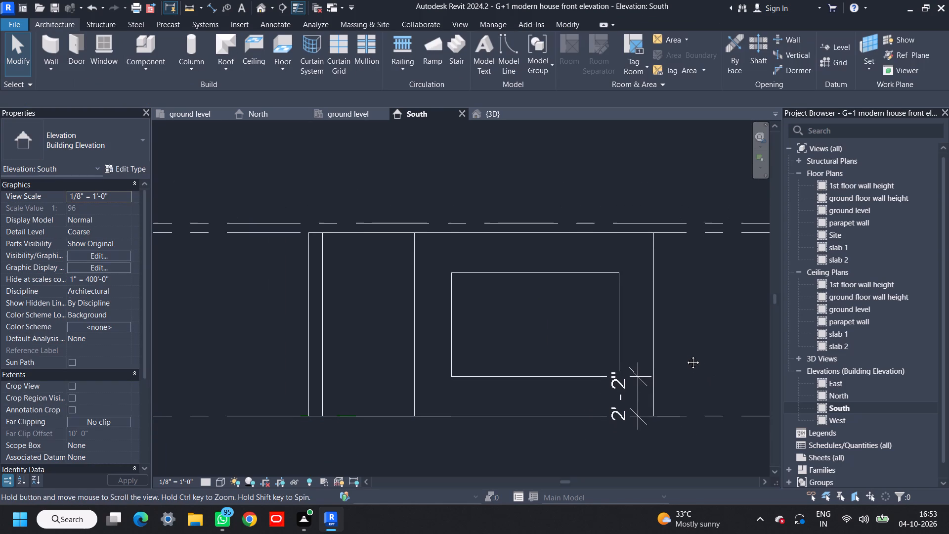
pyautogui.moveTo(686, 355); pyautogui.dragTo(690, 355, button='middle')
pyautogui.scroll(3, 670, 357)
pyautogui.click(559, 356)
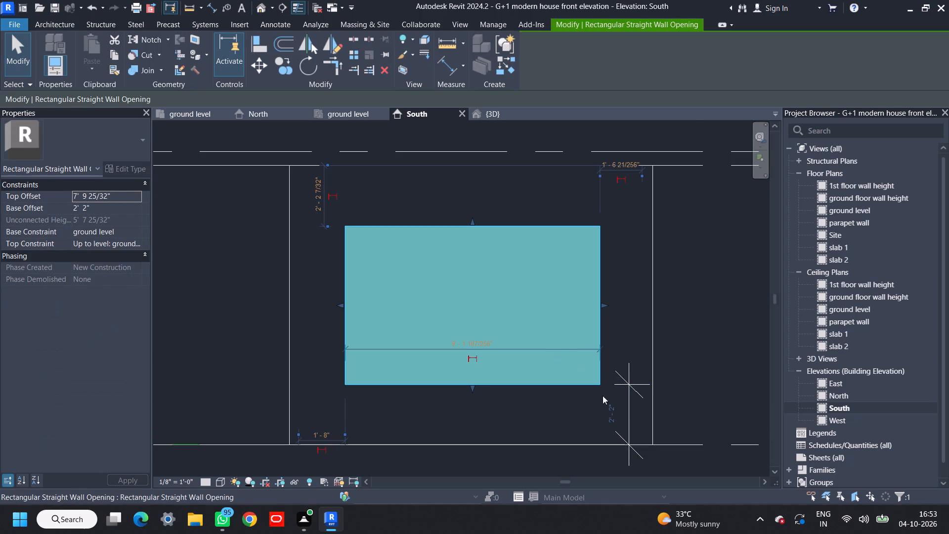
pyautogui.click(610, 413)
pyautogui.write("2'")
pyautogui.press('Return')
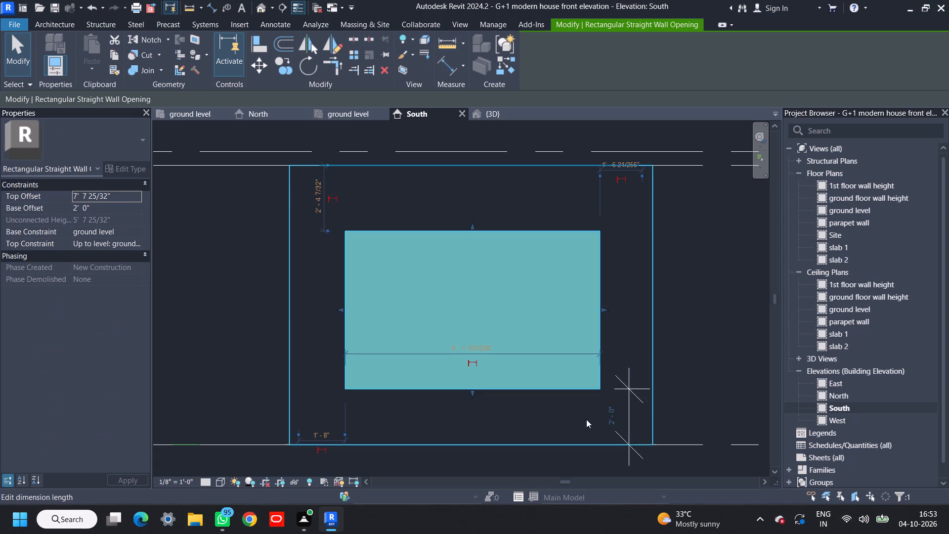
pyautogui.scroll(-2, 621, 445)
pyautogui.click(703, 413)
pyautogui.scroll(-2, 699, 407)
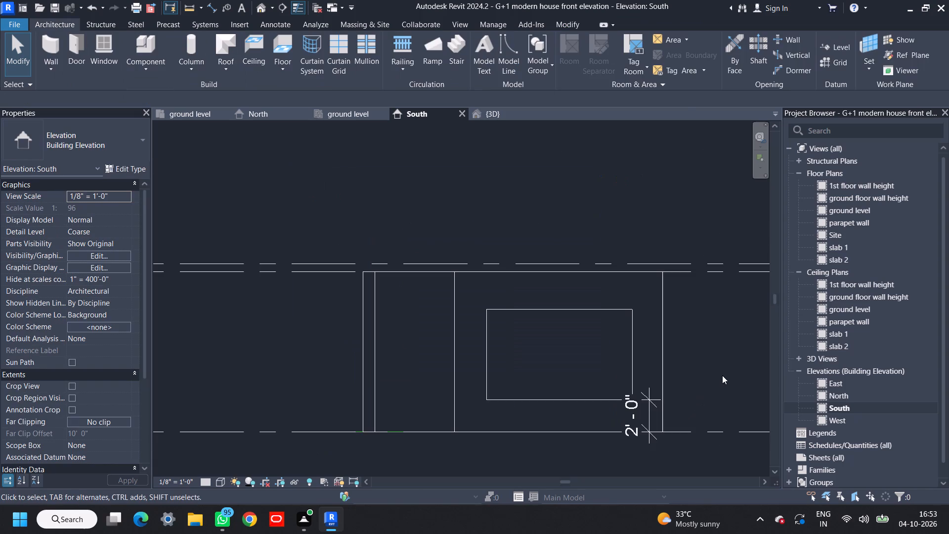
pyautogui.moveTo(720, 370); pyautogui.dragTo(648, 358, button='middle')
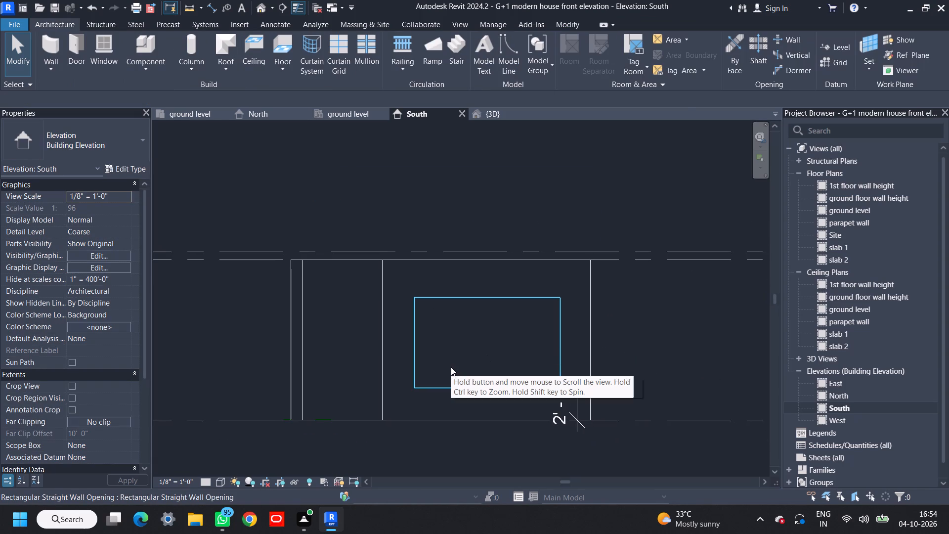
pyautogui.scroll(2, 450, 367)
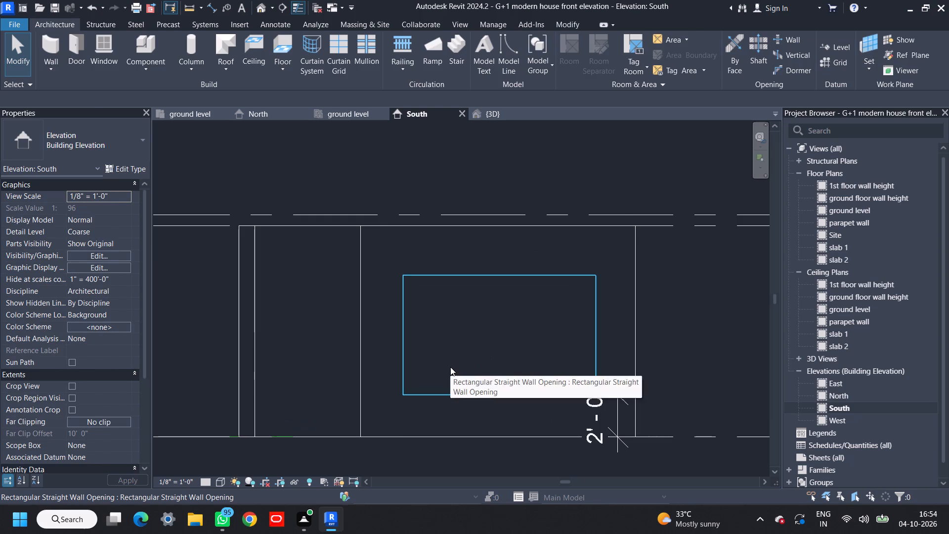
# Narrow the front-wall opening, bringing its left edge to the 2' 0" offset and its right edge to 1' 6".
pyautogui.click(450, 367)
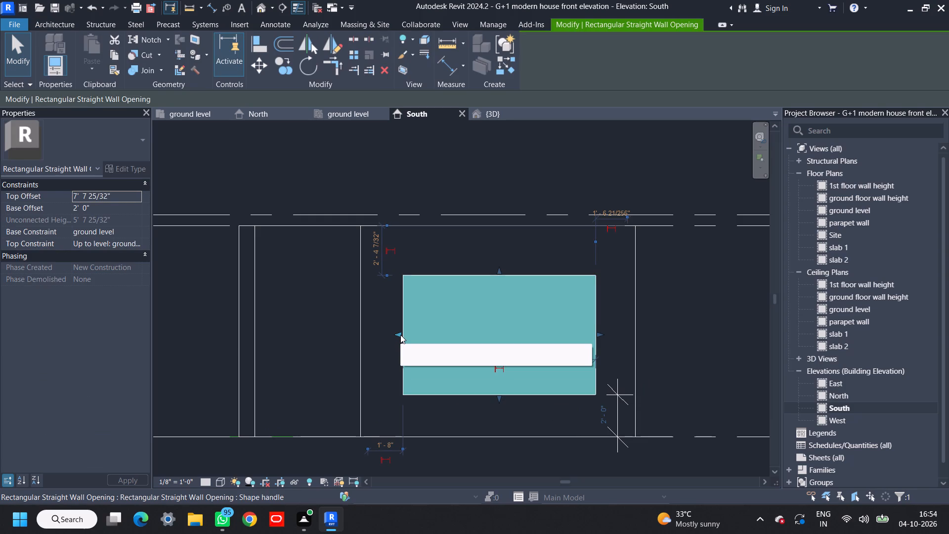
pyautogui.moveTo(400, 335); pyautogui.dragTo(407, 335)
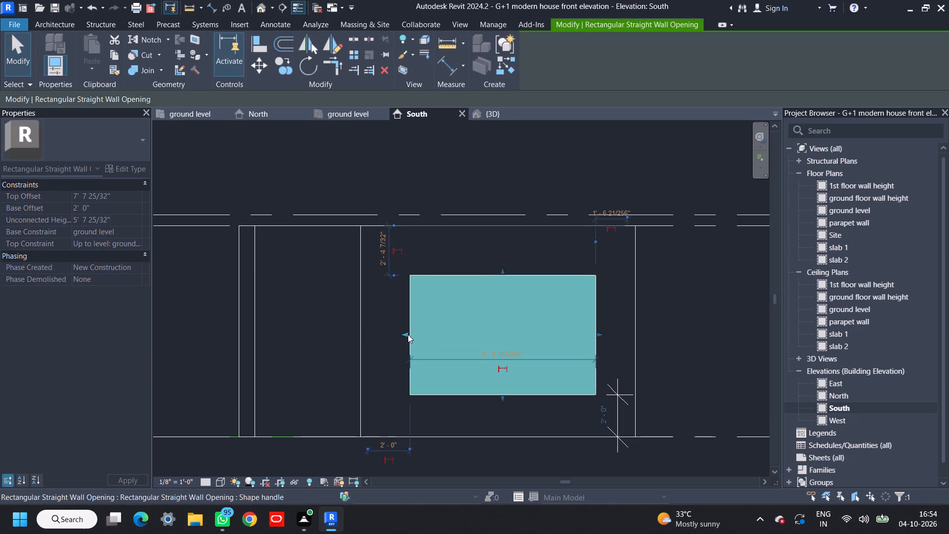
pyautogui.moveTo(603, 335); pyautogui.dragTo(596, 335)
pyautogui.moveTo(596, 334); pyautogui.dragTo(593, 334)
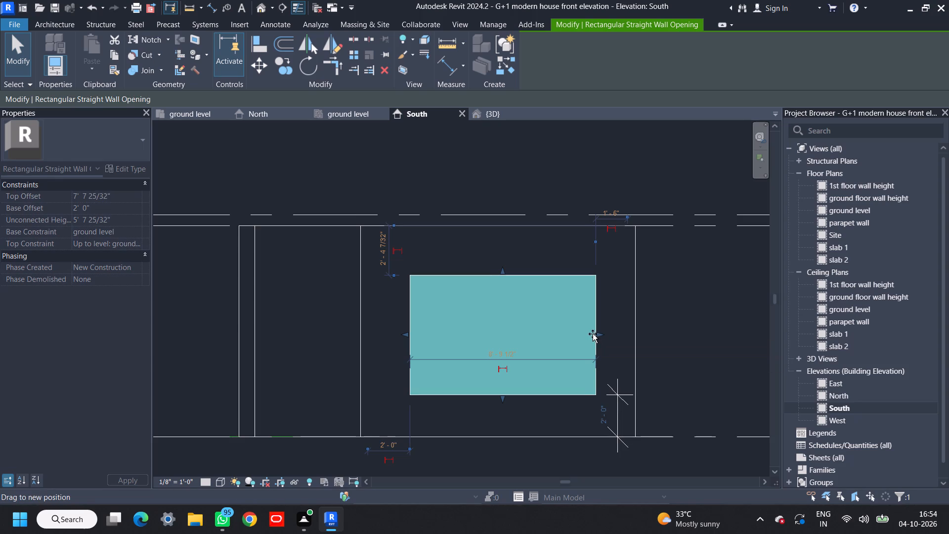
pyautogui.moveTo(593, 334); pyautogui.dragTo(589, 334)
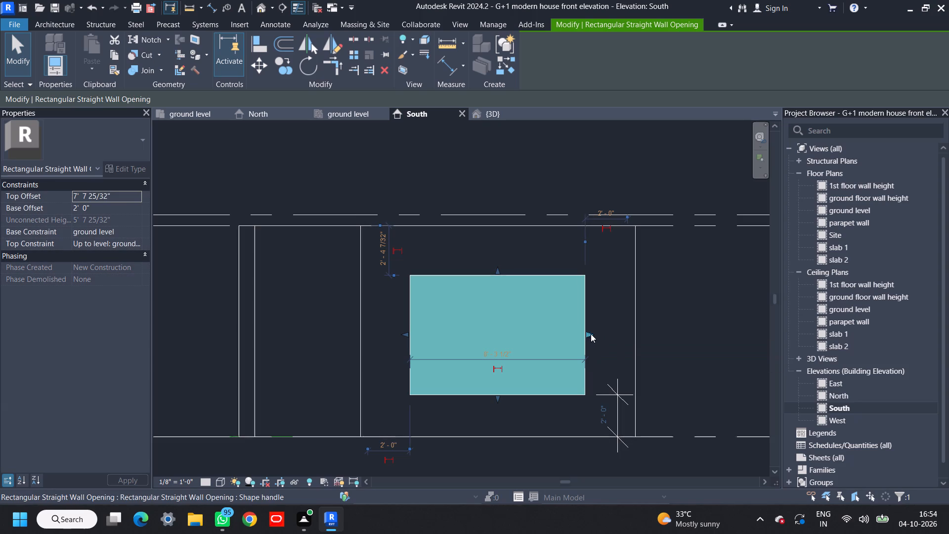
pyautogui.scroll(-2, 691, 348)
pyautogui.moveTo(691, 348); pyautogui.dragTo(633, 347, button='middle')
pyautogui.scroll(2, 611, 353)
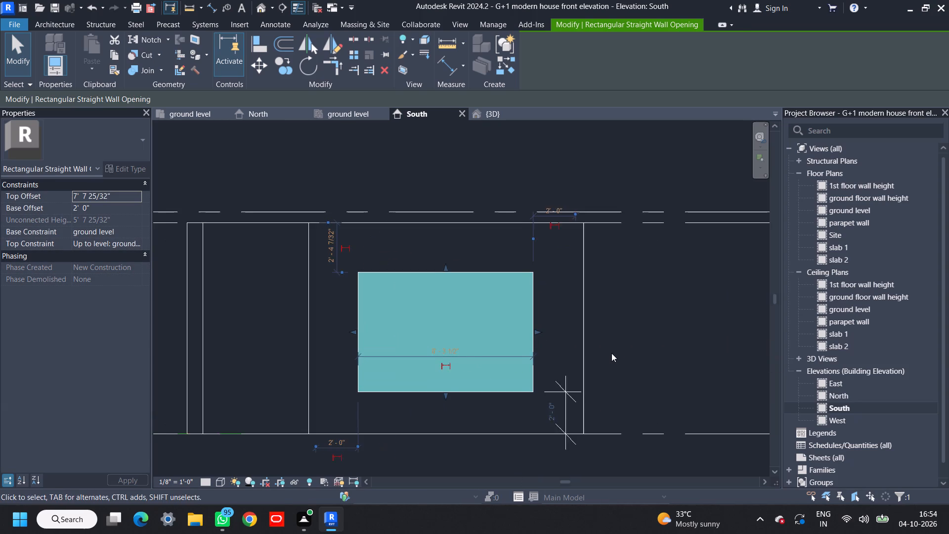
pyautogui.moveTo(612, 353); pyautogui.dragTo(637, 342, button='middle')
pyautogui.click(564, 321)
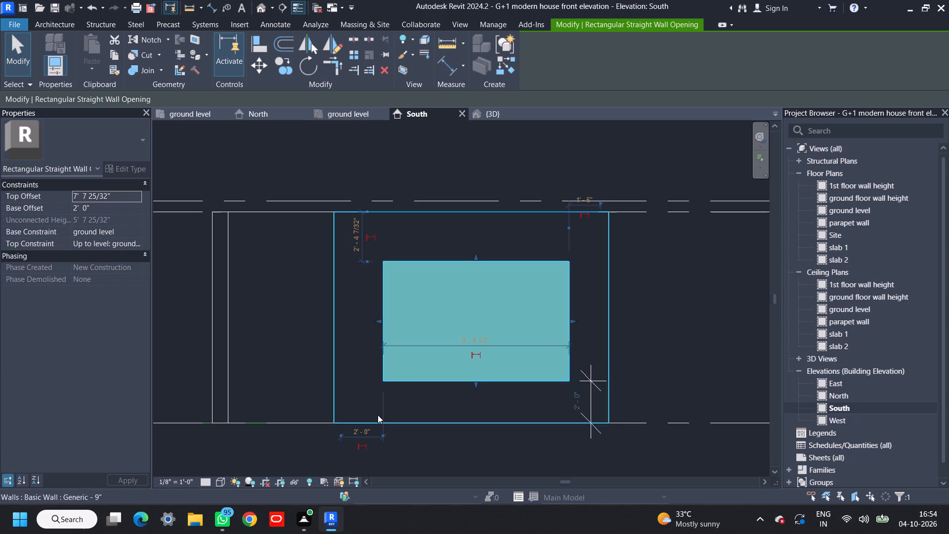
# Shift the opening sideways by setting its left offset to 1' 8" and then 1' 10", and deselect it.
pyautogui.click(367, 426)
pyautogui.write('1\'8"')
pyautogui.press('Return')
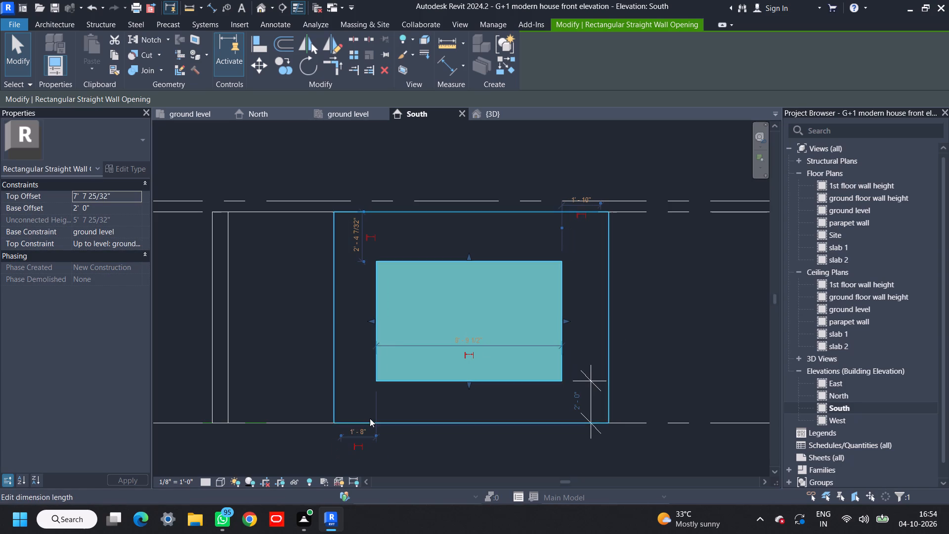
pyautogui.click(358, 435)
pyautogui.write('1\'10"')
pyautogui.press('Return')
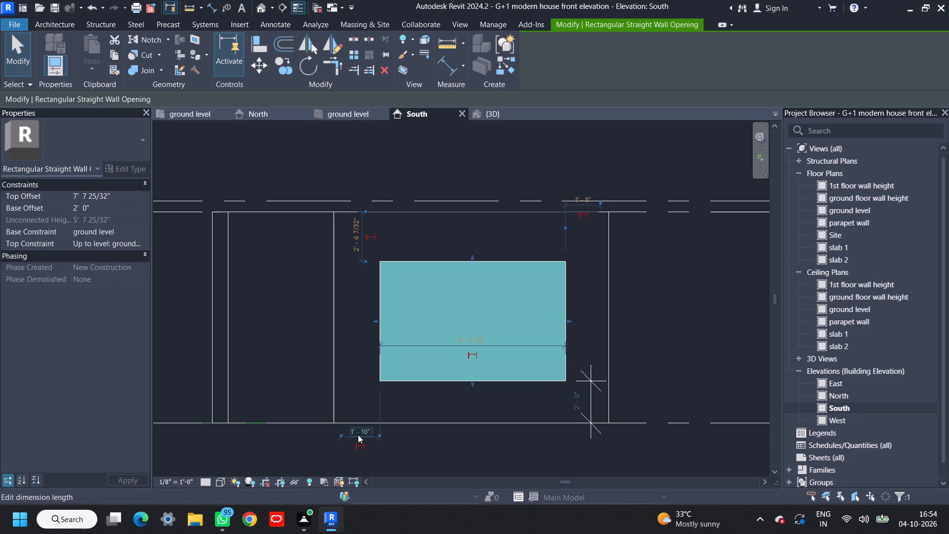
pyautogui.click(690, 350)
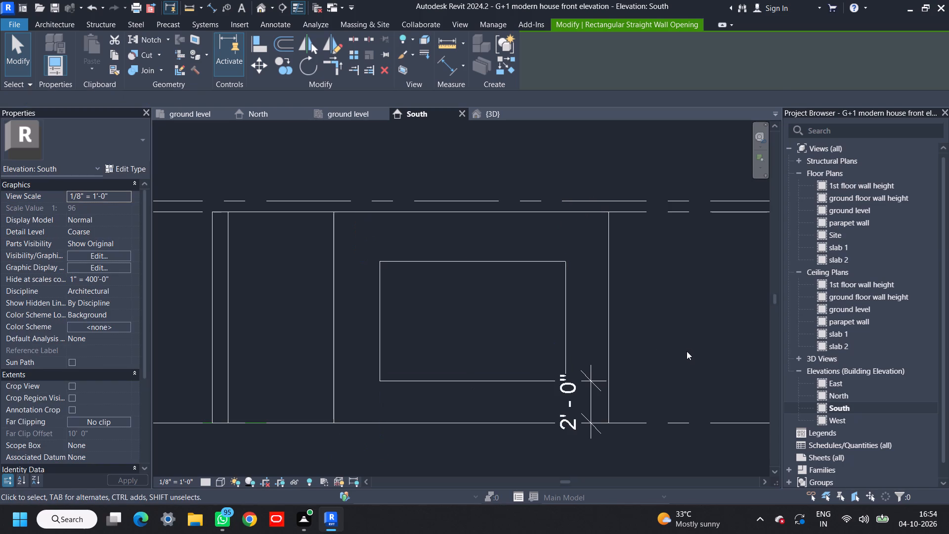
# Delete the permanent vertical dimension between ground level and the opening's bottom edge.
pyautogui.moveTo(679, 352); pyautogui.dragTo(644, 347, button='middle')
pyautogui.click(533, 400)
pyautogui.press('Delete')
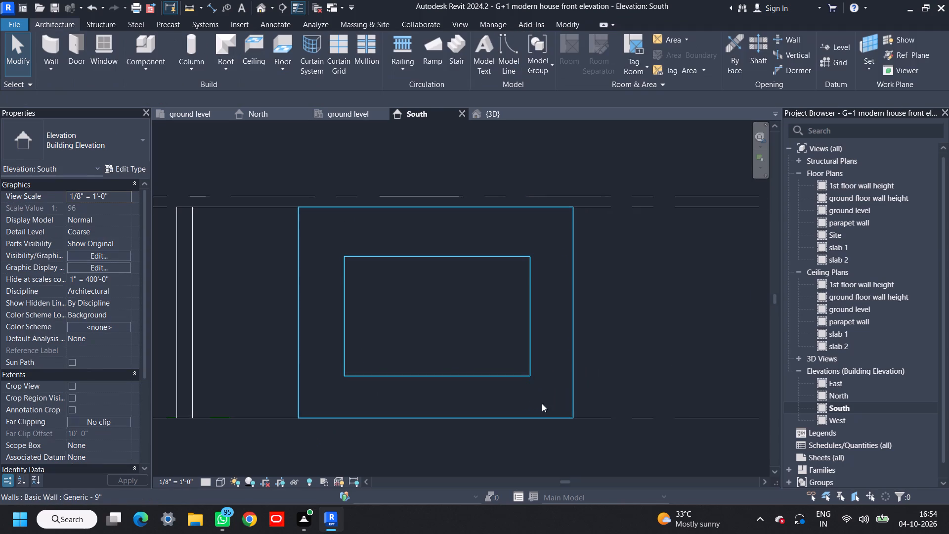
pyautogui.click(501, 351)
pyautogui.press('Escape')
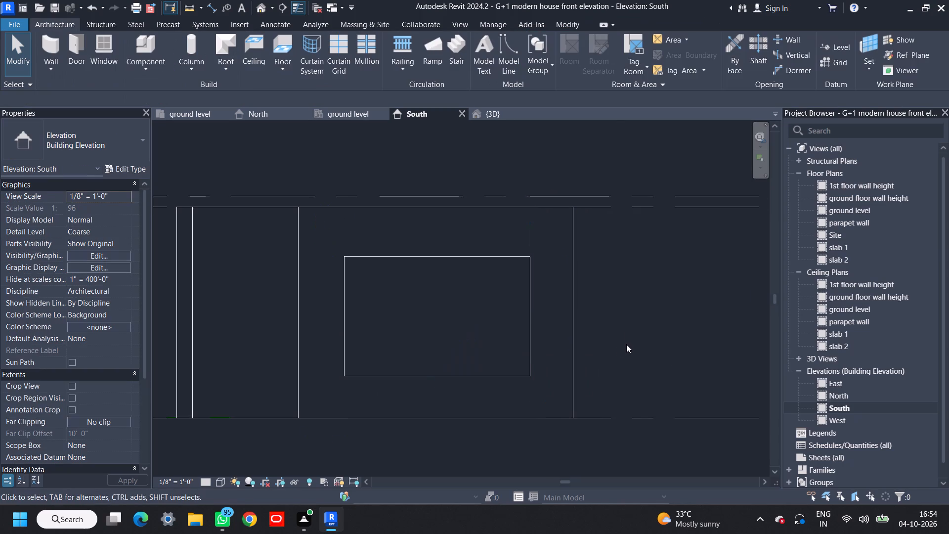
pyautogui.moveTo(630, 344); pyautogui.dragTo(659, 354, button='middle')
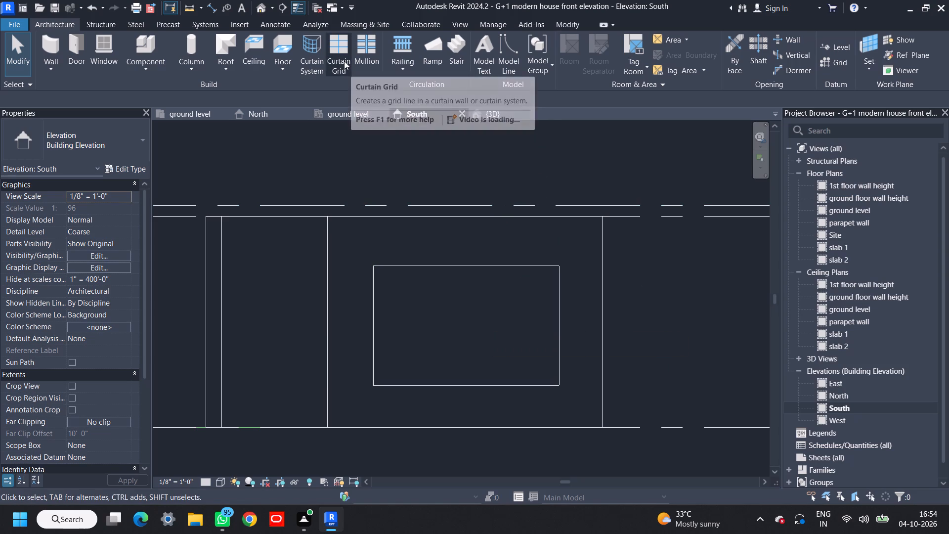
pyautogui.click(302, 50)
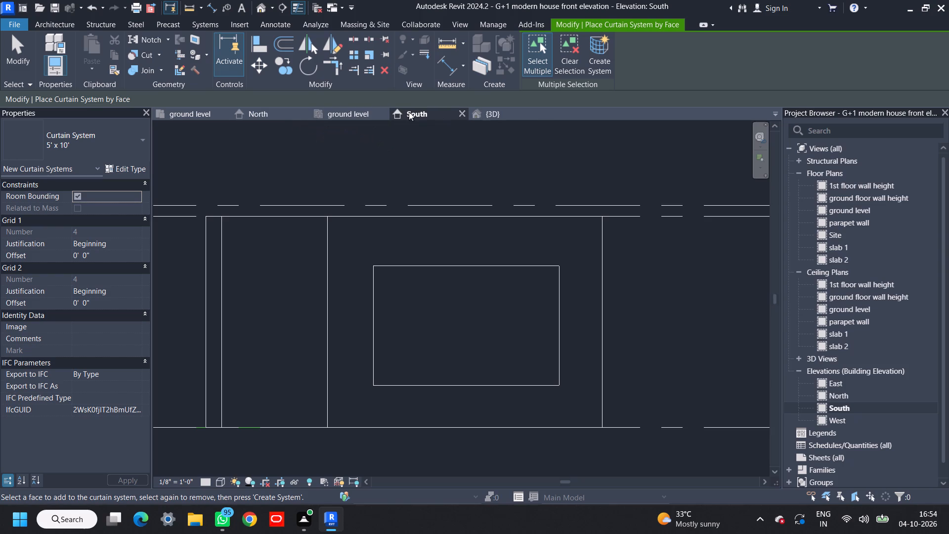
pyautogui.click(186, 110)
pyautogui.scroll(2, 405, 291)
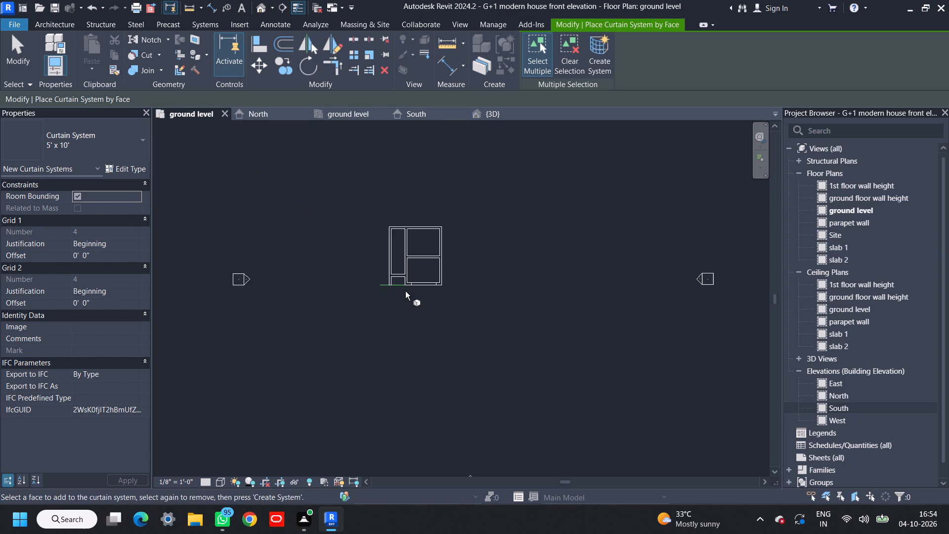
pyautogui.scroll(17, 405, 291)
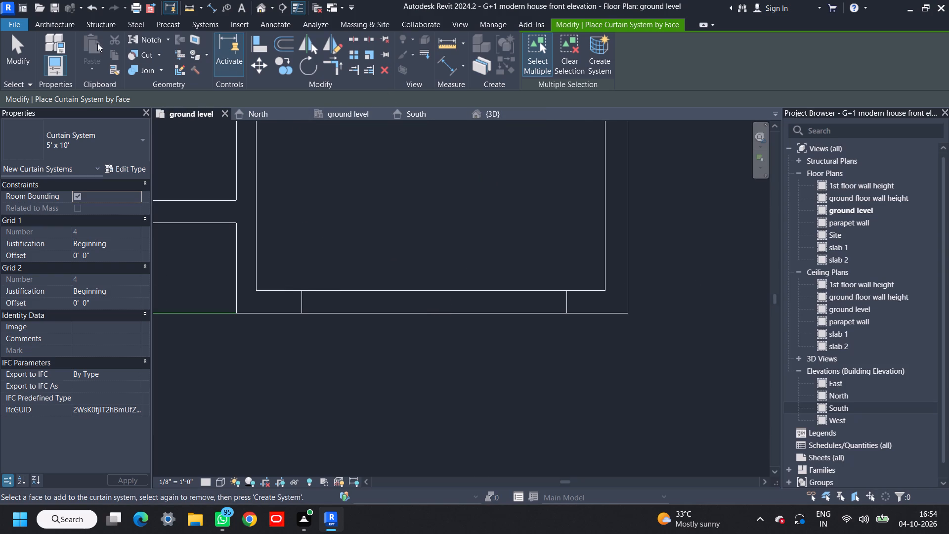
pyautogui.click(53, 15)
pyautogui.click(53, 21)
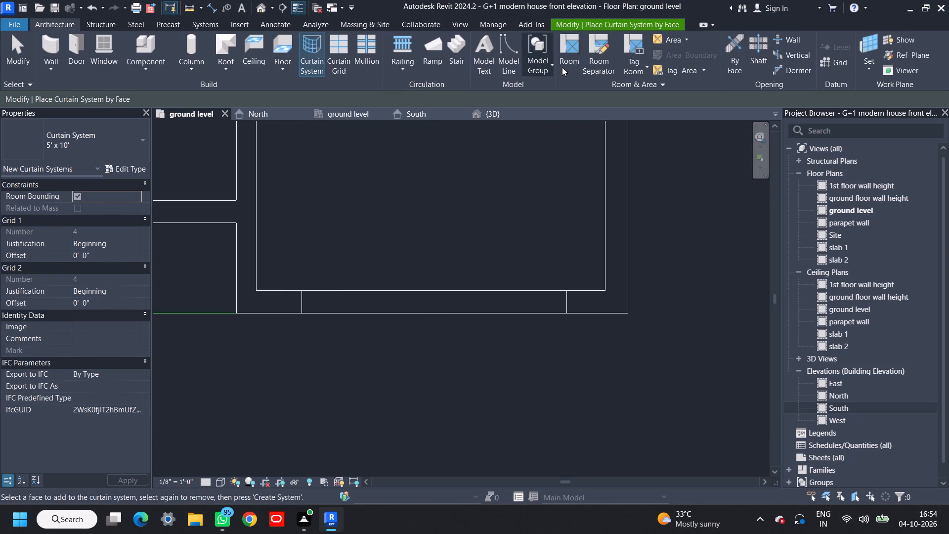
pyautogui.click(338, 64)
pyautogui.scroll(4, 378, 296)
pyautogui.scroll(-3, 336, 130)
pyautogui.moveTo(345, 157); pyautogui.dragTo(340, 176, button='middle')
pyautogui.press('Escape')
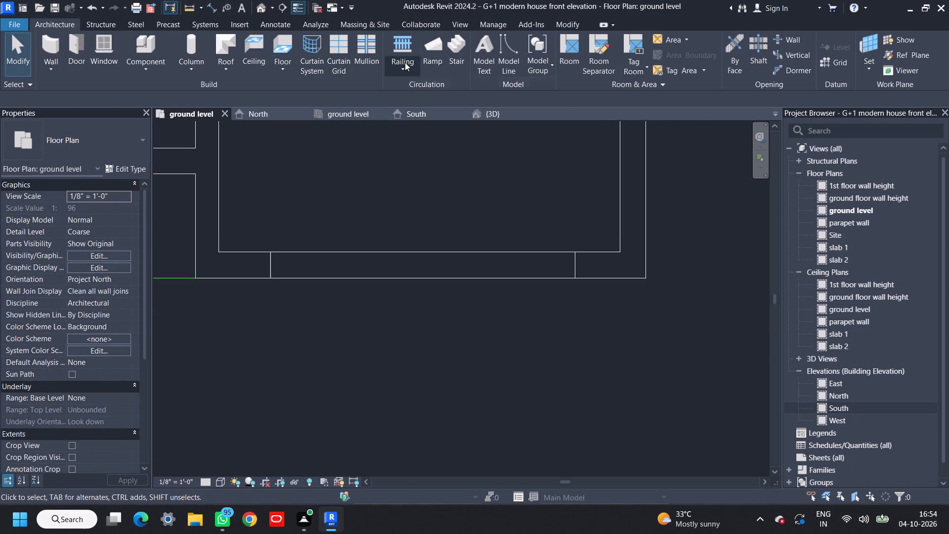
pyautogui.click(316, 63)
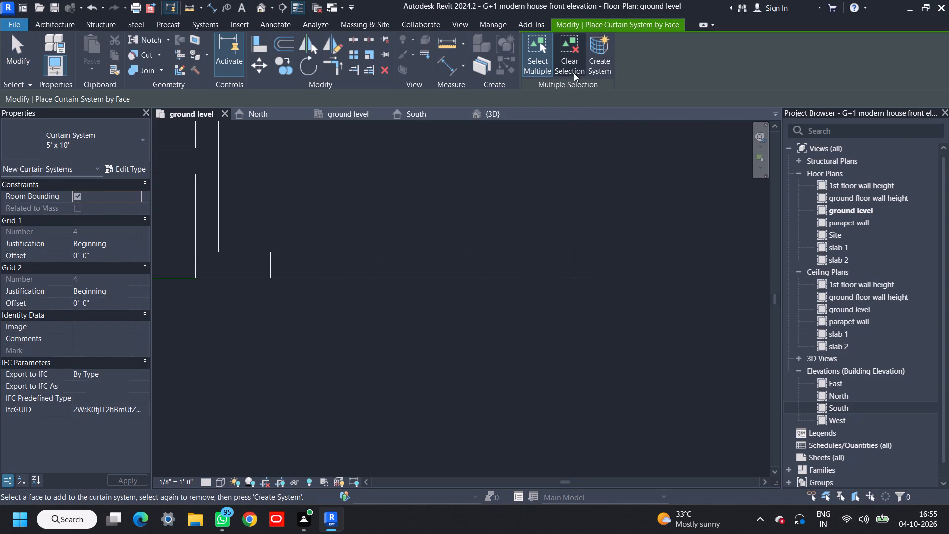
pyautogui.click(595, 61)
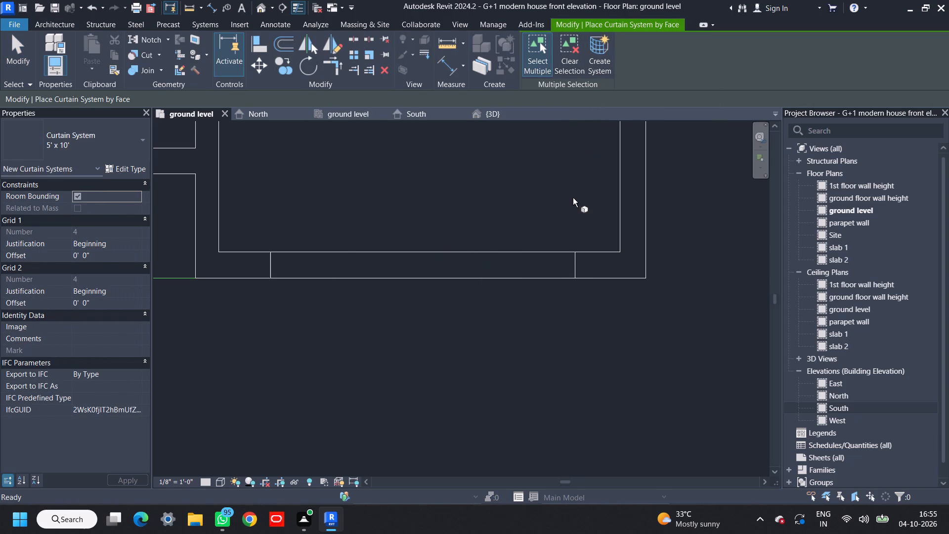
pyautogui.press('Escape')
# Place a Curtain Wall 1 wall, 10' 0" high, in the ground level plan by picking the front-wall opening's outer edge.
pyautogui.click(48, 64)
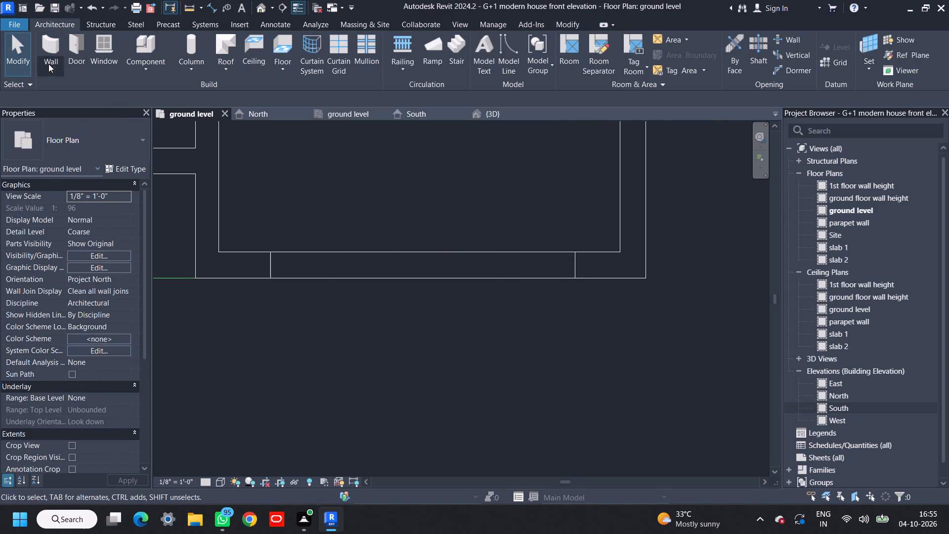
pyautogui.click(55, 45)
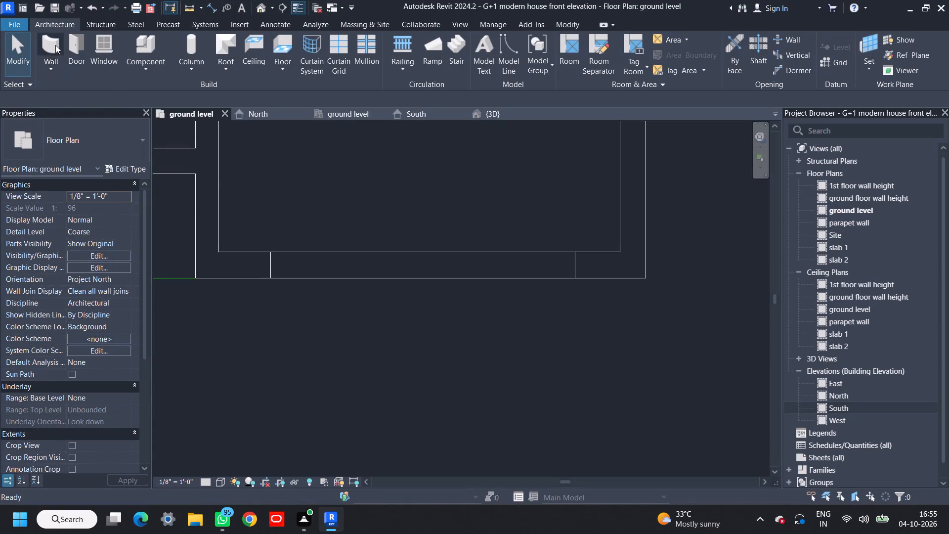
pyautogui.click(78, 152)
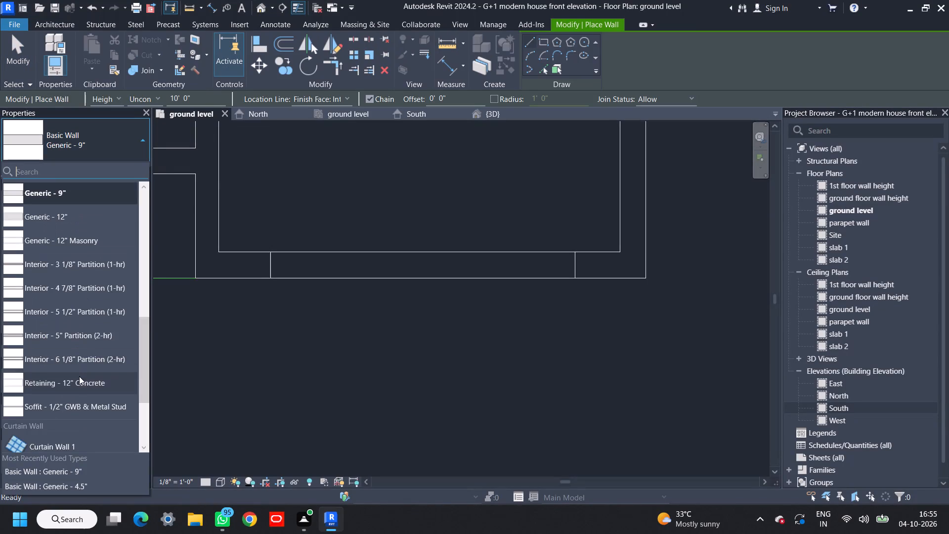
pyautogui.scroll(-5, 79, 380)
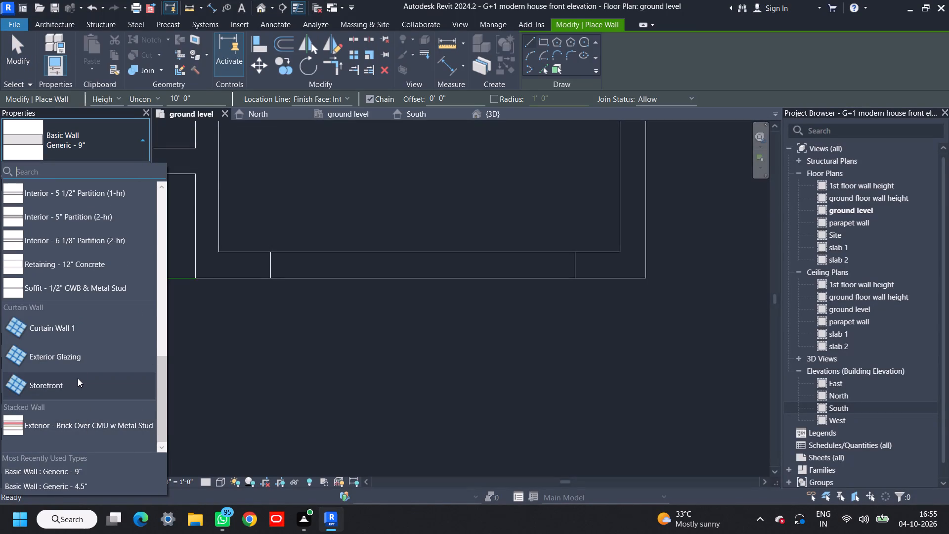
pyautogui.click(76, 328)
pyautogui.scroll(4, 346, 282)
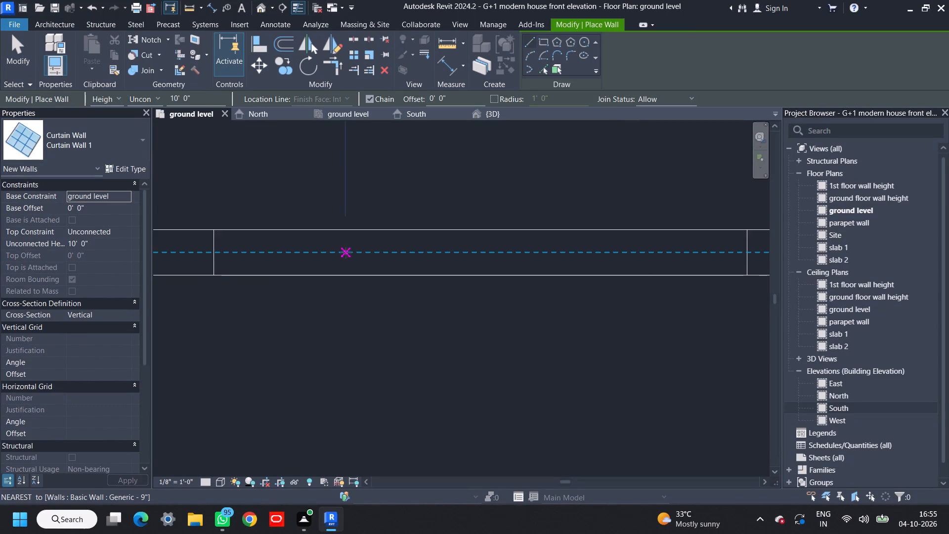
pyautogui.scroll(-2, 346, 247)
pyautogui.moveTo(346, 247); pyautogui.dragTo(346, 305, button='middle')
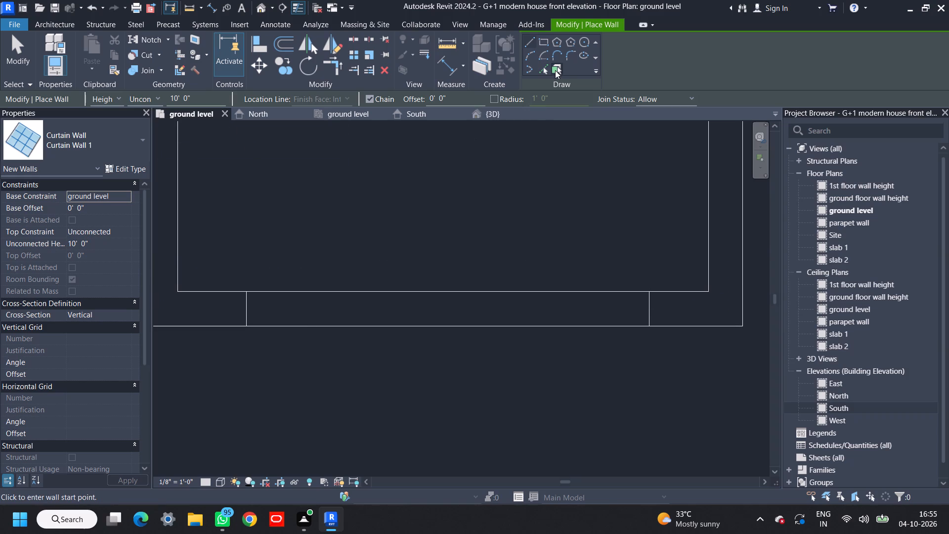
pyautogui.click(545, 73)
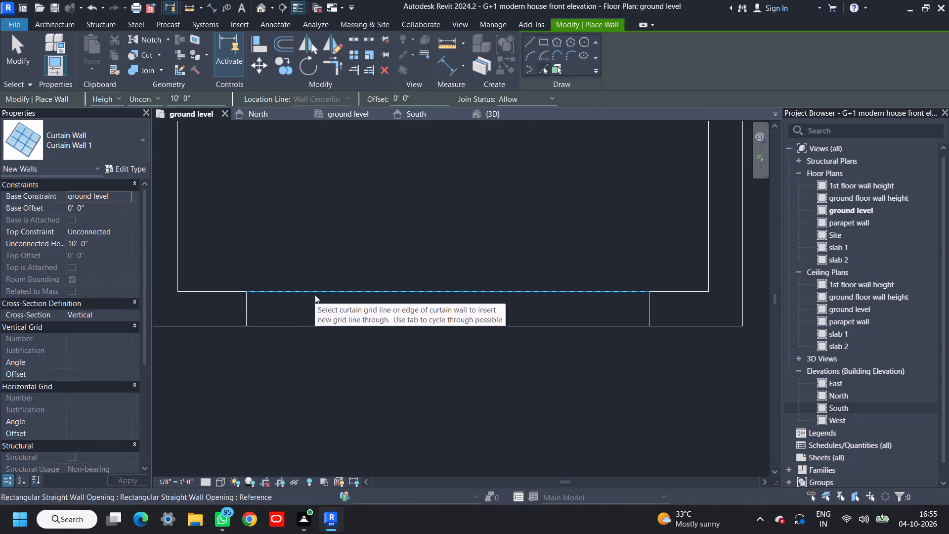
pyautogui.click(305, 325)
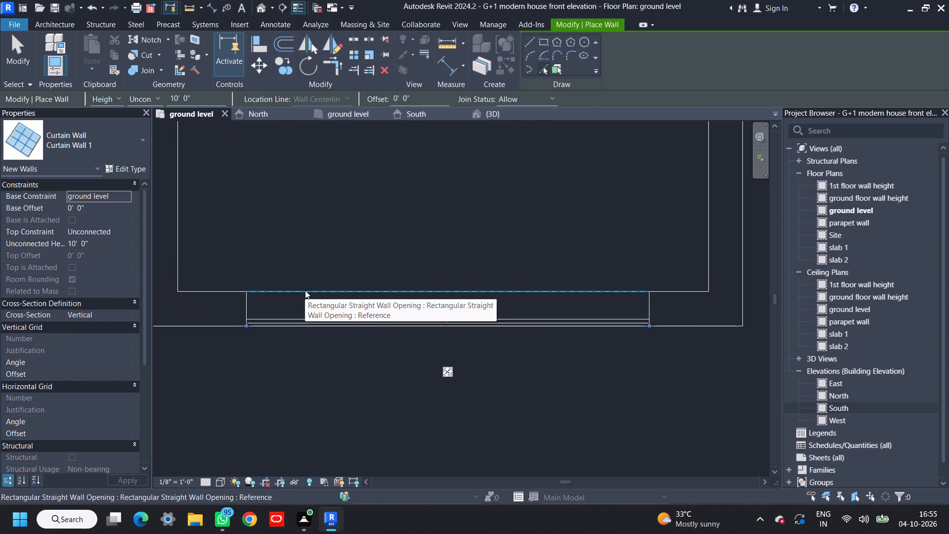
pyautogui.scroll(-1, 343, 293)
pyautogui.moveTo(343, 293); pyautogui.dragTo(340, 323, button='middle')
pyautogui.press('Escape')
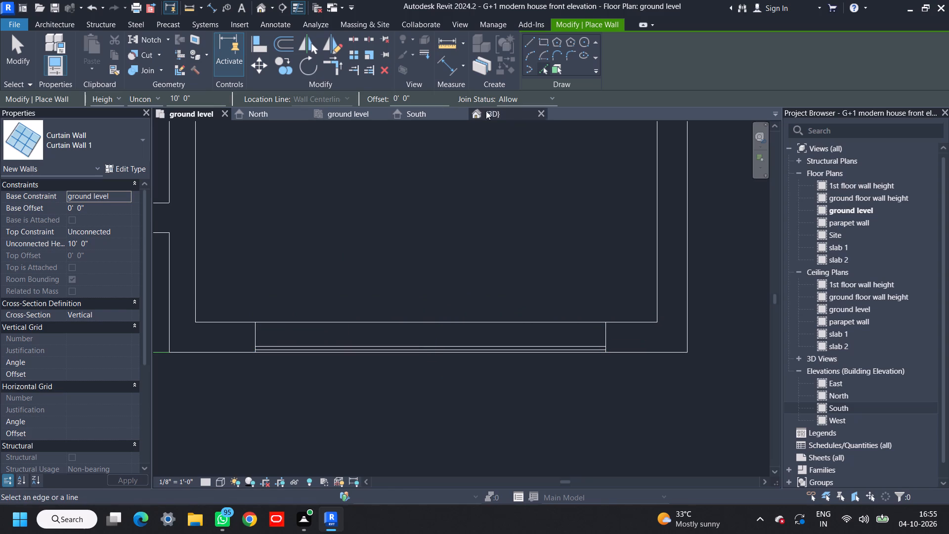
# Open the 3D view at the front-wall opening and switch its visual style to shaded surfaces.
pyautogui.click(488, 111)
pyautogui.scroll(6, 428, 294)
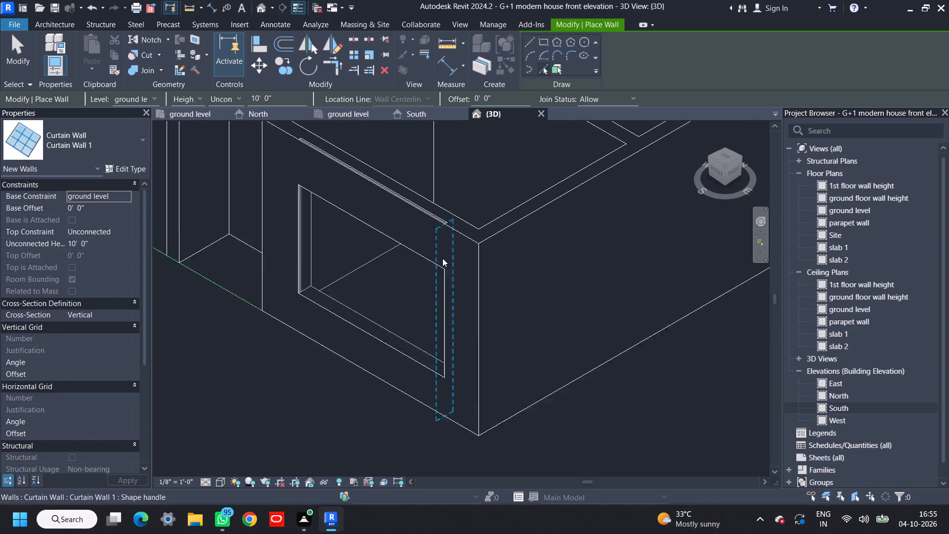
pyautogui.scroll(4, 442, 258)
pyautogui.scroll(-3, 448, 206)
pyautogui.press('Escape')
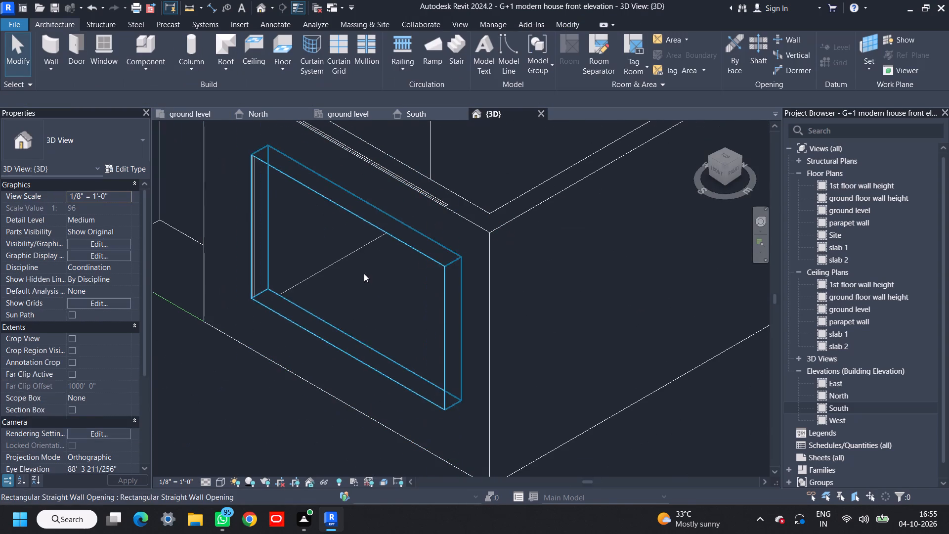
pyautogui.click(389, 175)
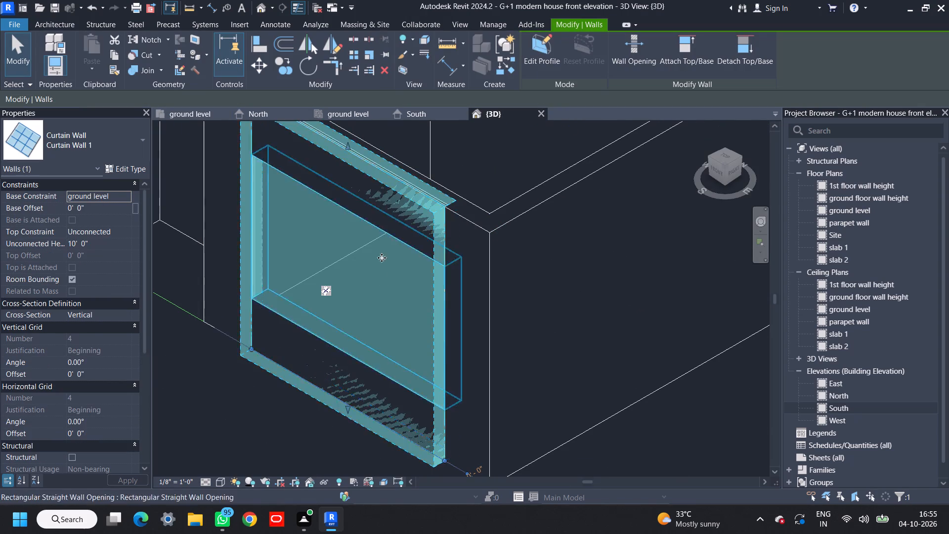
pyautogui.scroll(-2, 391, 304)
pyautogui.click(220, 475)
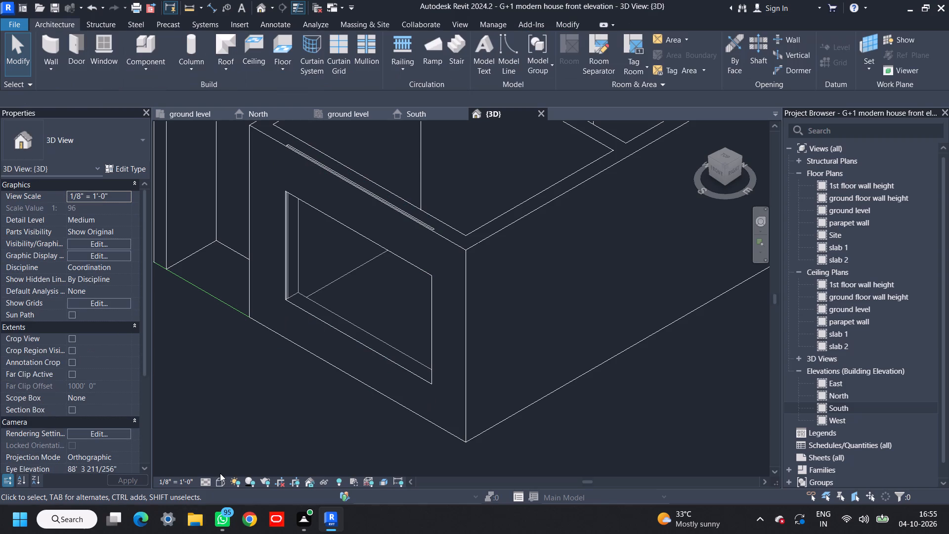
pyautogui.click(220, 473)
pyautogui.click(219, 479)
pyautogui.click(230, 434)
pyautogui.moveTo(305, 408); pyautogui.dragTo(290, 428, button='middle')
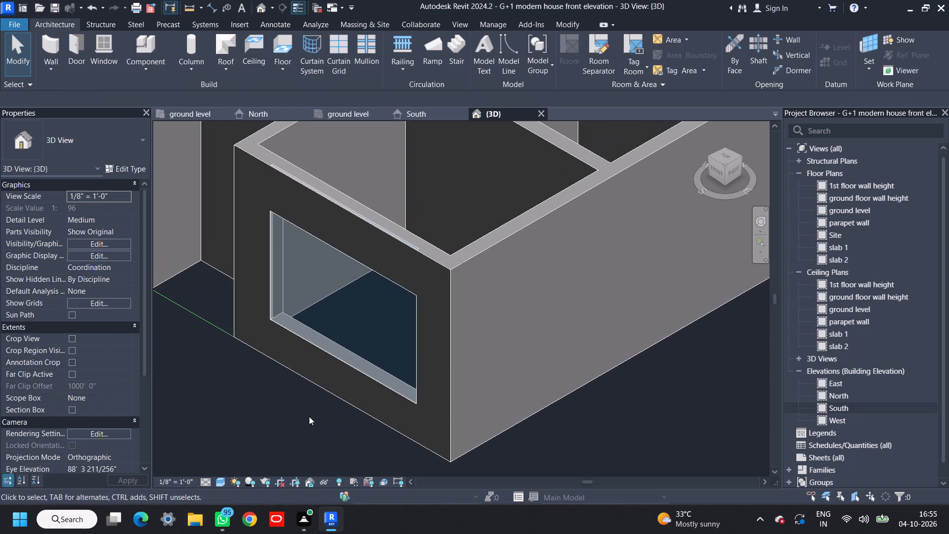
# Fit the curtain wall to the front-wall opening, giving it a 2' 0" base offset and about 5' 7 25/32" height.
pyautogui.click(328, 393)
pyautogui.scroll(3, 328, 395)
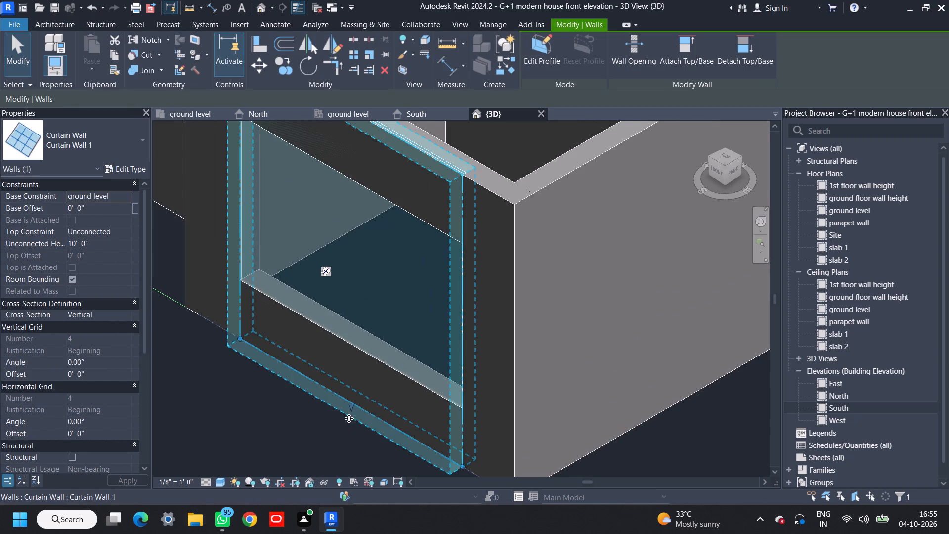
pyautogui.moveTo(349, 407); pyautogui.dragTo(367, 339)
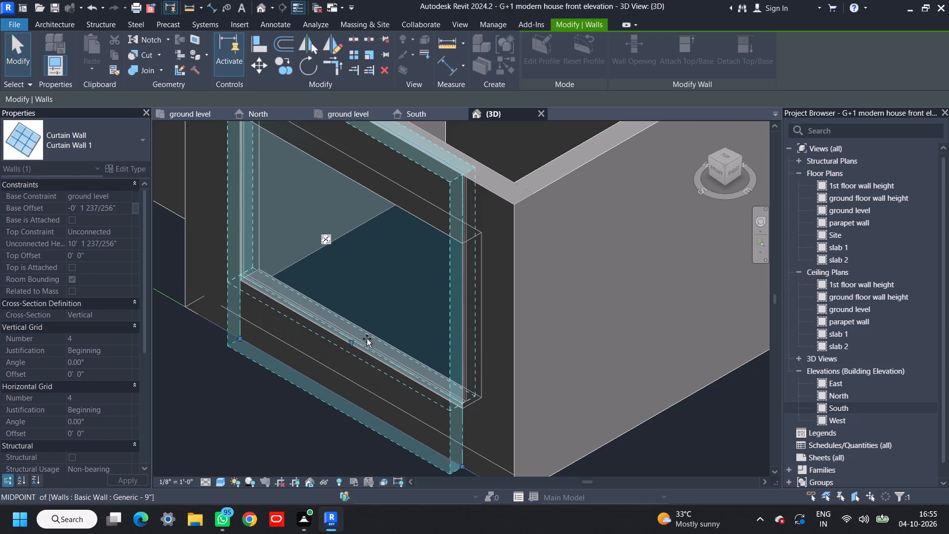
pyautogui.moveTo(367, 339); pyautogui.dragTo(367, 345)
pyautogui.scroll(-2, 367, 345)
pyautogui.moveTo(367, 346); pyautogui.dragTo(367, 385, button='middle')
pyautogui.moveTo(354, 200); pyautogui.dragTo(355, 200)
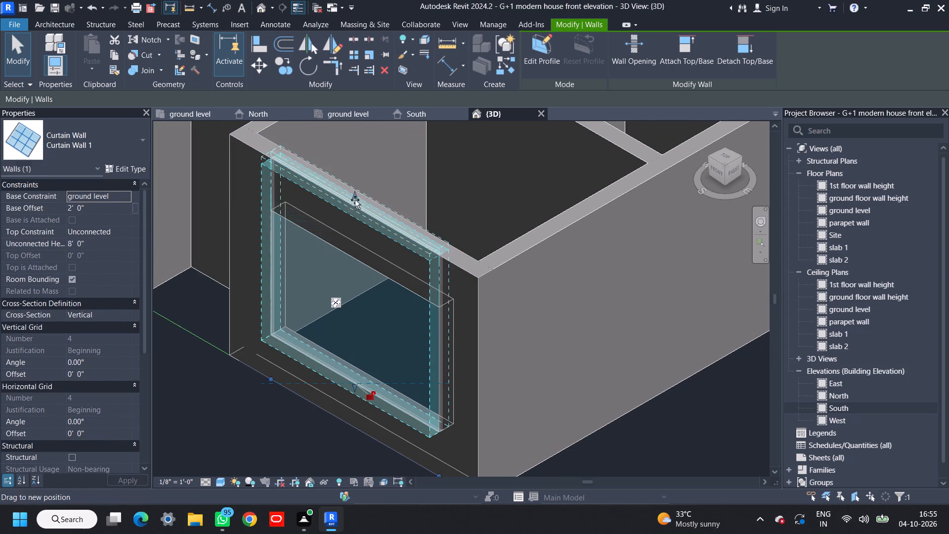
pyautogui.moveTo(355, 200); pyautogui.dragTo(372, 252)
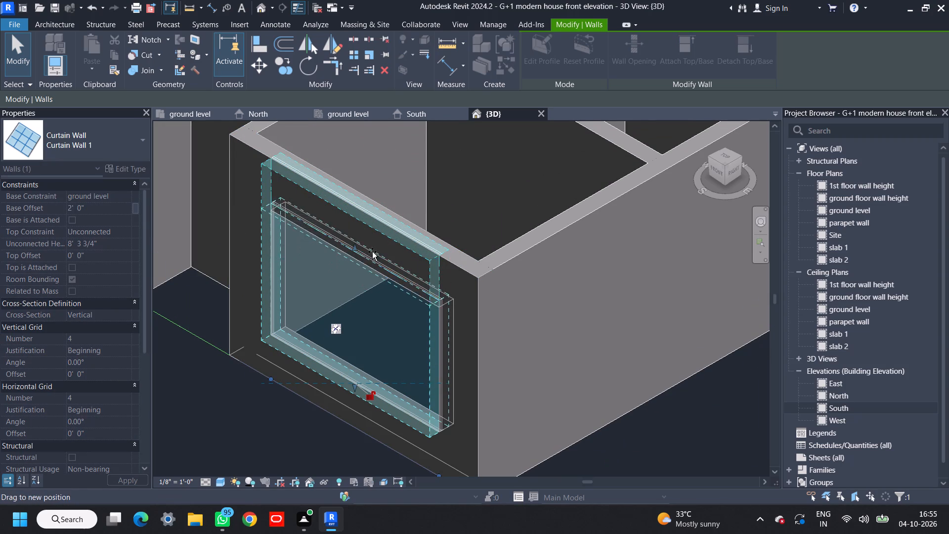
pyautogui.moveTo(372, 252); pyautogui.dragTo(374, 261)
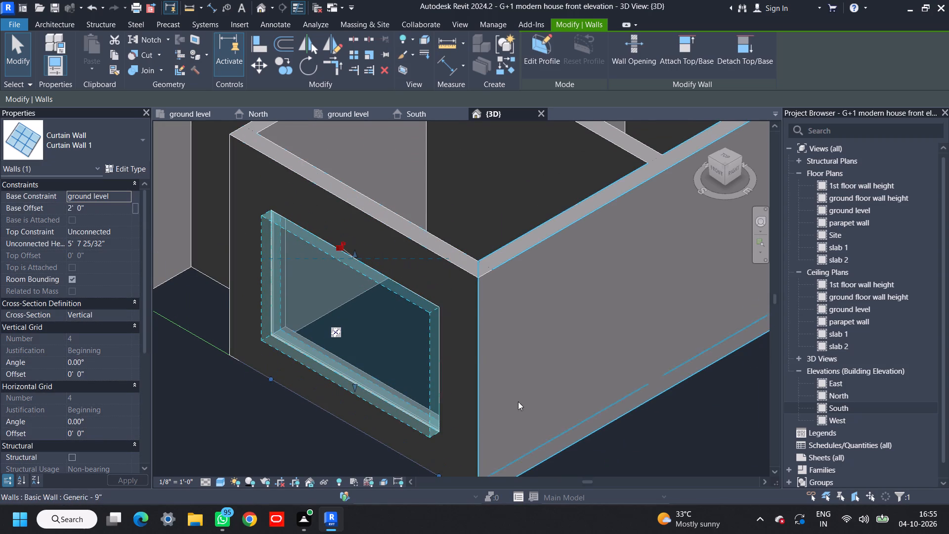
pyautogui.click(655, 465)
# Examine in 3D how the resized curtain wall sits in the front-wall opening, along its edges and sill.
pyautogui.keyDown('shift'); pyautogui.moveTo(453, 388); pyautogui.dragTo(524, 322, button='middle'); pyautogui.keyUp('shift')
pyautogui.moveTo(481, 365); pyautogui.dragTo(538, 272, button='middle')
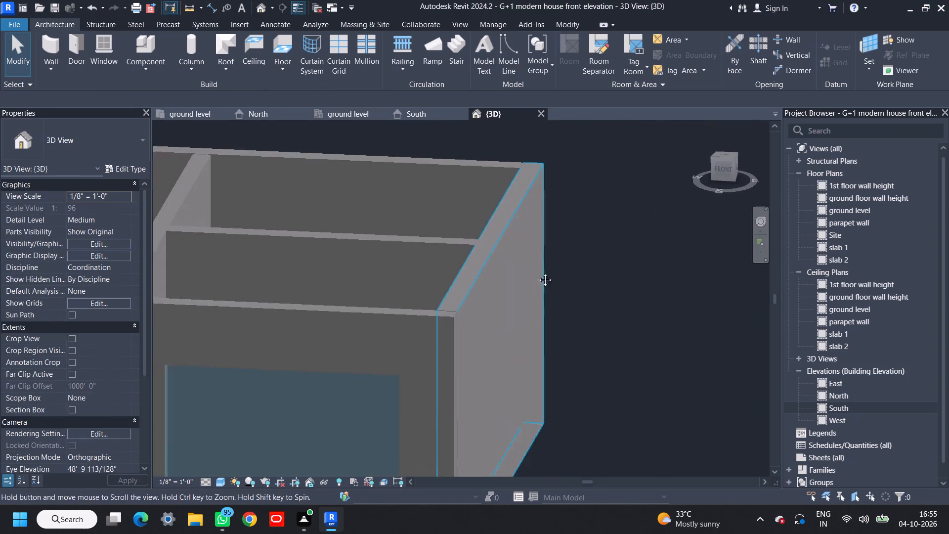
pyautogui.moveTo(538, 272); pyautogui.dragTo(581, 207, button='middle')
pyautogui.scroll(7, 302, 397)
pyautogui.scroll(-3, 284, 400)
pyautogui.moveTo(289, 400); pyautogui.dragTo(412, 294, button='middle')
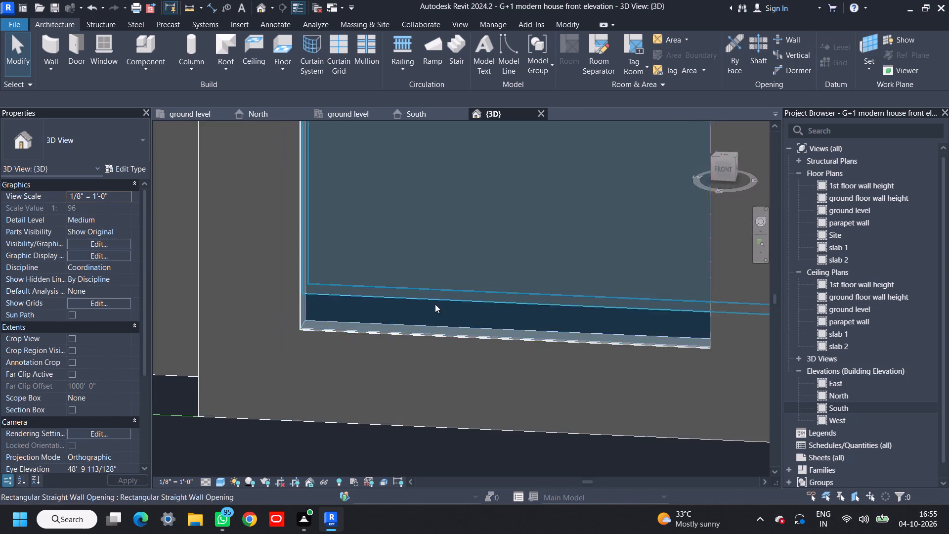
pyautogui.keyDown('shift'); pyautogui.moveTo(450, 309); pyautogui.dragTo(402, 356, button='middle'); pyautogui.keyUp('shift')
pyautogui.moveTo(455, 272); pyautogui.dragTo(382, 377, button='middle')
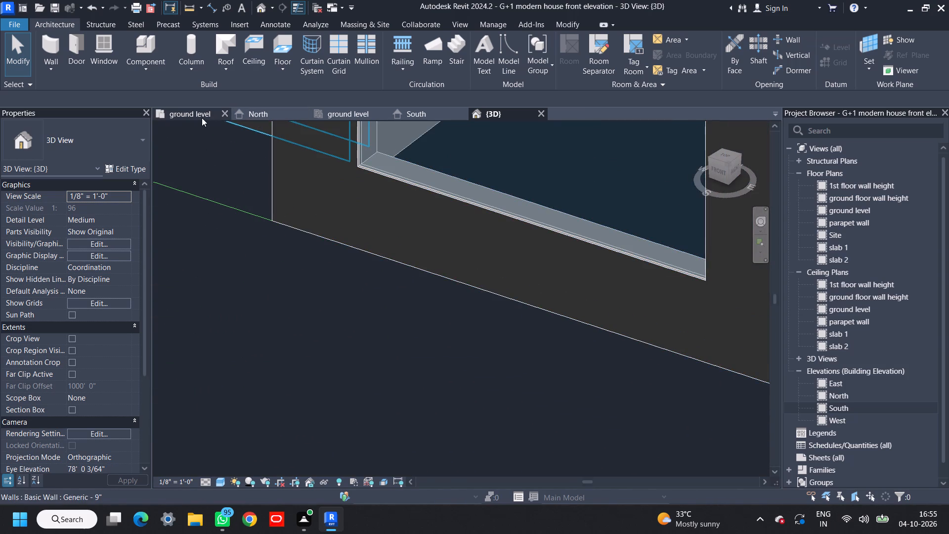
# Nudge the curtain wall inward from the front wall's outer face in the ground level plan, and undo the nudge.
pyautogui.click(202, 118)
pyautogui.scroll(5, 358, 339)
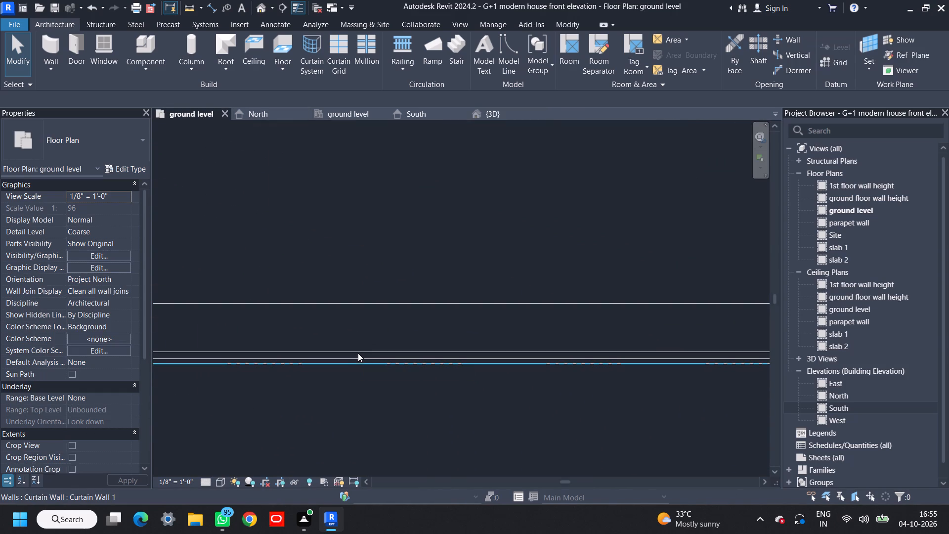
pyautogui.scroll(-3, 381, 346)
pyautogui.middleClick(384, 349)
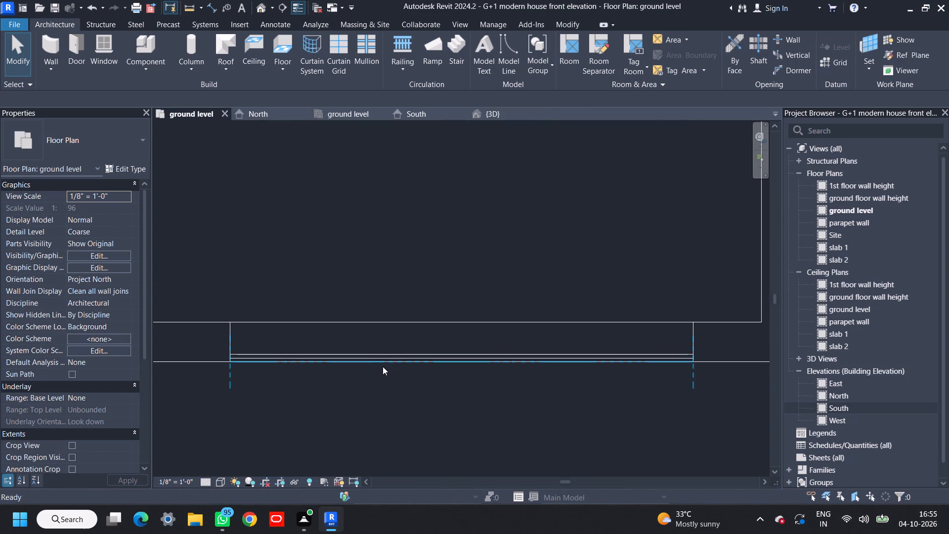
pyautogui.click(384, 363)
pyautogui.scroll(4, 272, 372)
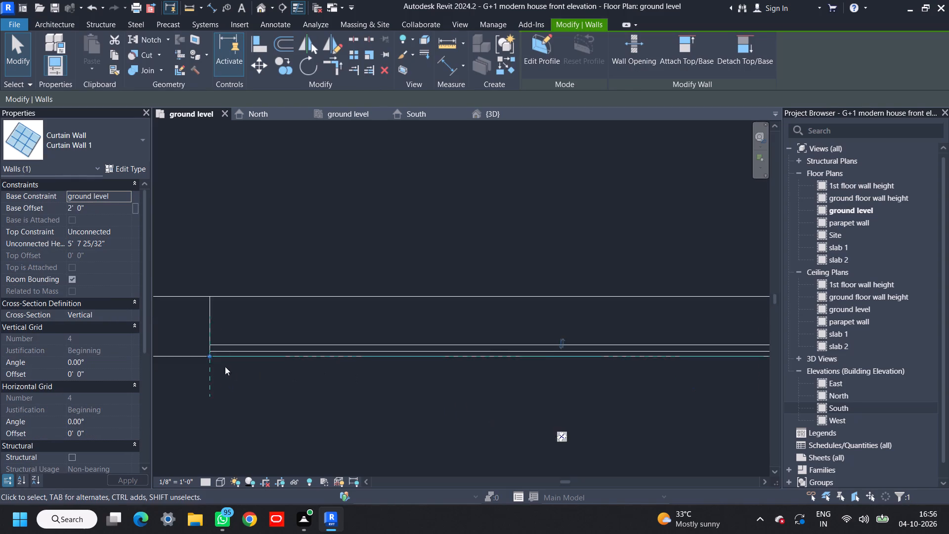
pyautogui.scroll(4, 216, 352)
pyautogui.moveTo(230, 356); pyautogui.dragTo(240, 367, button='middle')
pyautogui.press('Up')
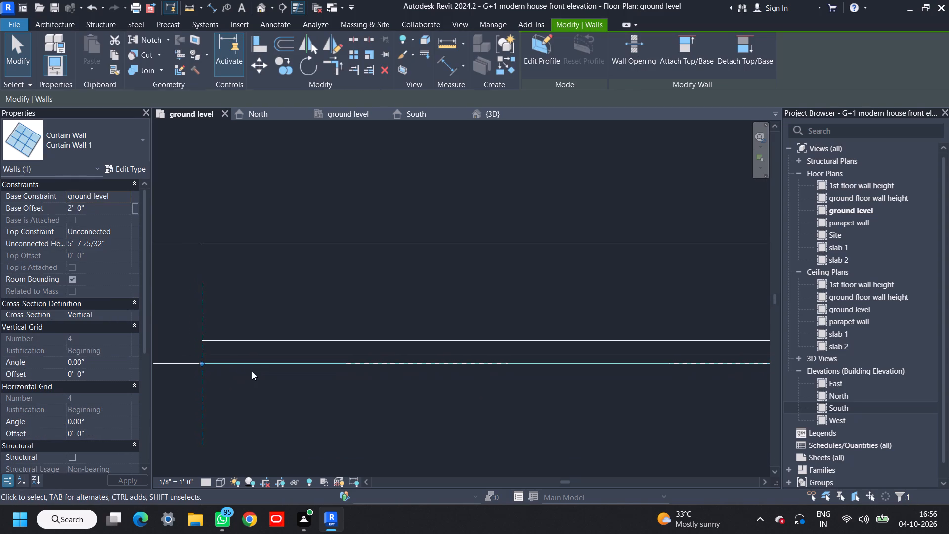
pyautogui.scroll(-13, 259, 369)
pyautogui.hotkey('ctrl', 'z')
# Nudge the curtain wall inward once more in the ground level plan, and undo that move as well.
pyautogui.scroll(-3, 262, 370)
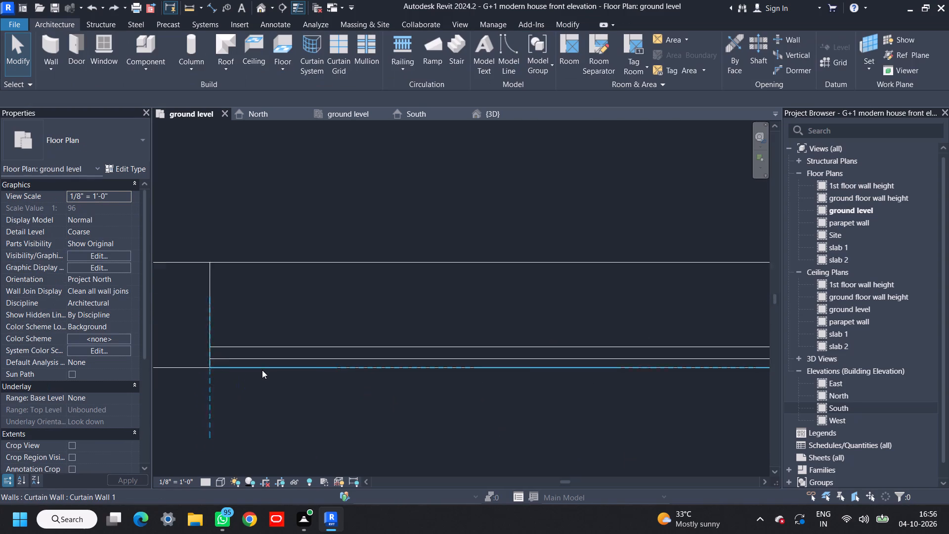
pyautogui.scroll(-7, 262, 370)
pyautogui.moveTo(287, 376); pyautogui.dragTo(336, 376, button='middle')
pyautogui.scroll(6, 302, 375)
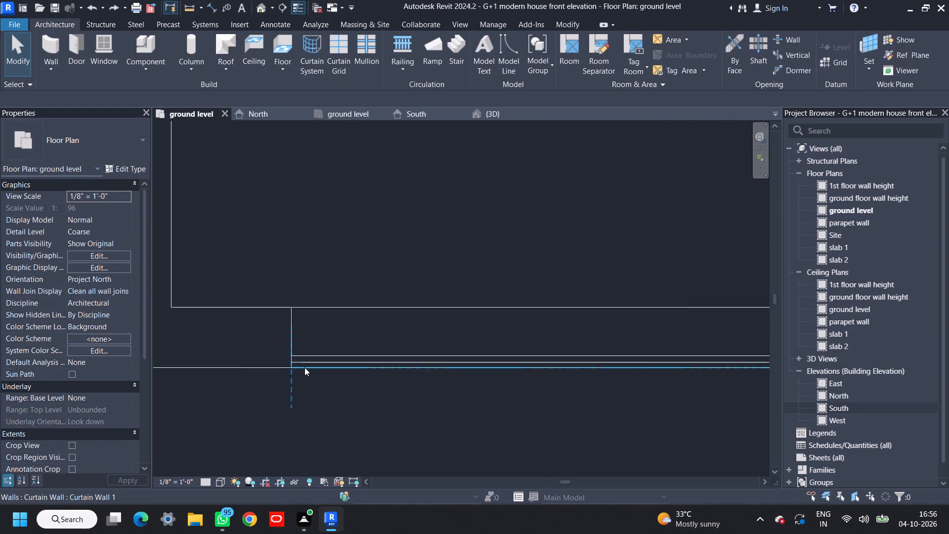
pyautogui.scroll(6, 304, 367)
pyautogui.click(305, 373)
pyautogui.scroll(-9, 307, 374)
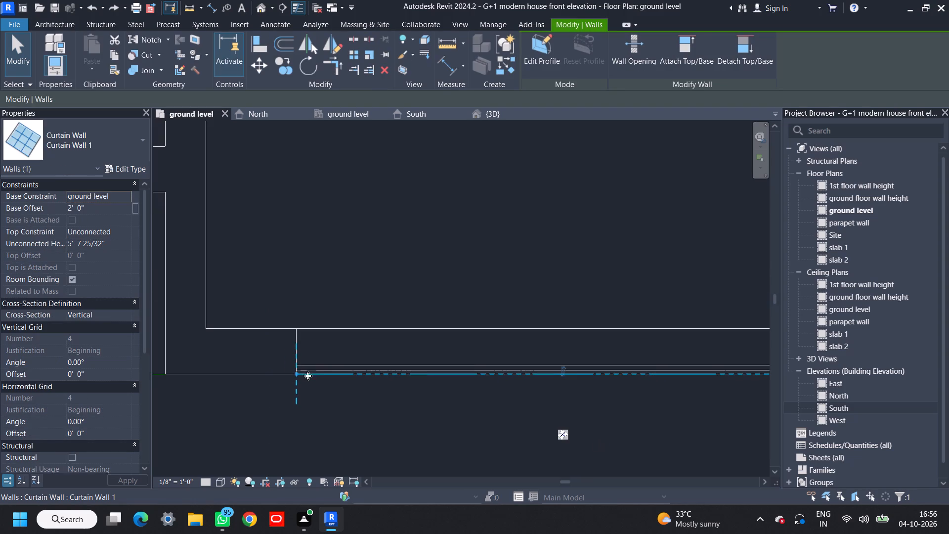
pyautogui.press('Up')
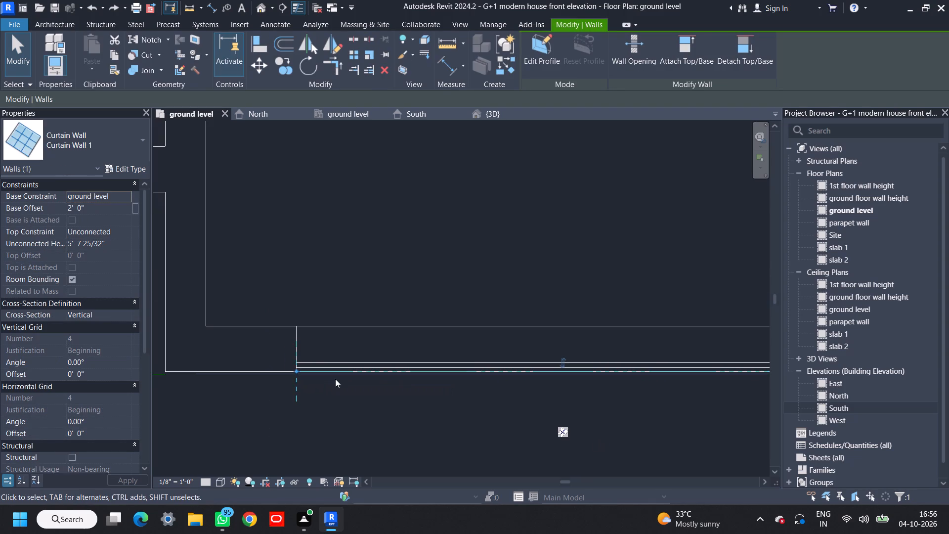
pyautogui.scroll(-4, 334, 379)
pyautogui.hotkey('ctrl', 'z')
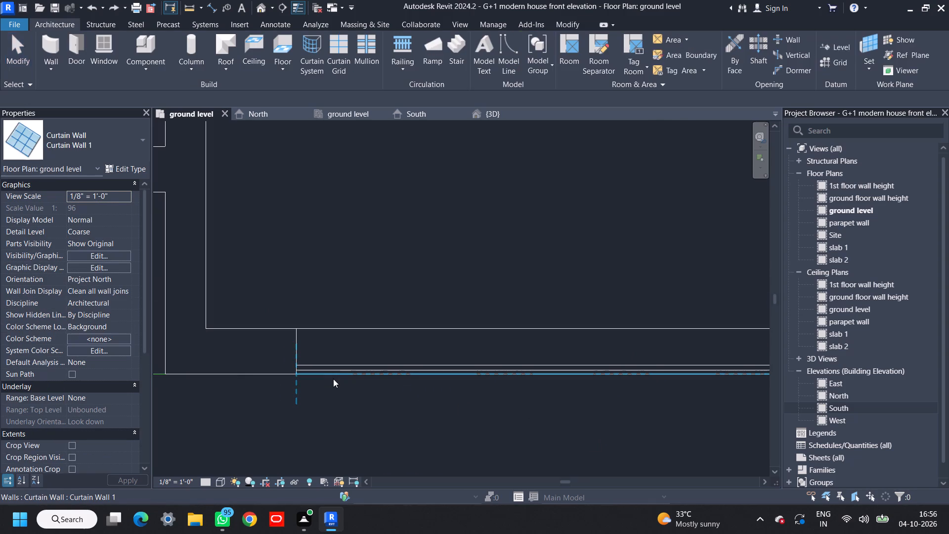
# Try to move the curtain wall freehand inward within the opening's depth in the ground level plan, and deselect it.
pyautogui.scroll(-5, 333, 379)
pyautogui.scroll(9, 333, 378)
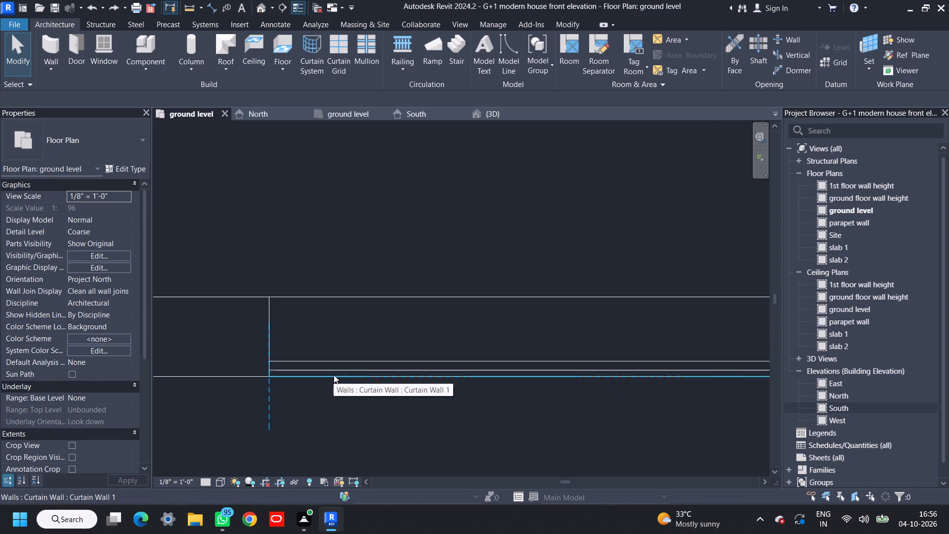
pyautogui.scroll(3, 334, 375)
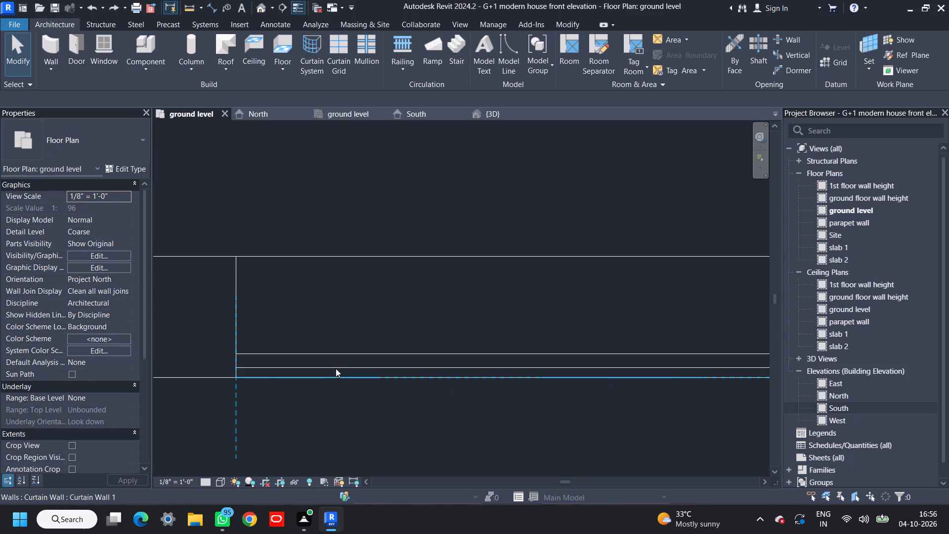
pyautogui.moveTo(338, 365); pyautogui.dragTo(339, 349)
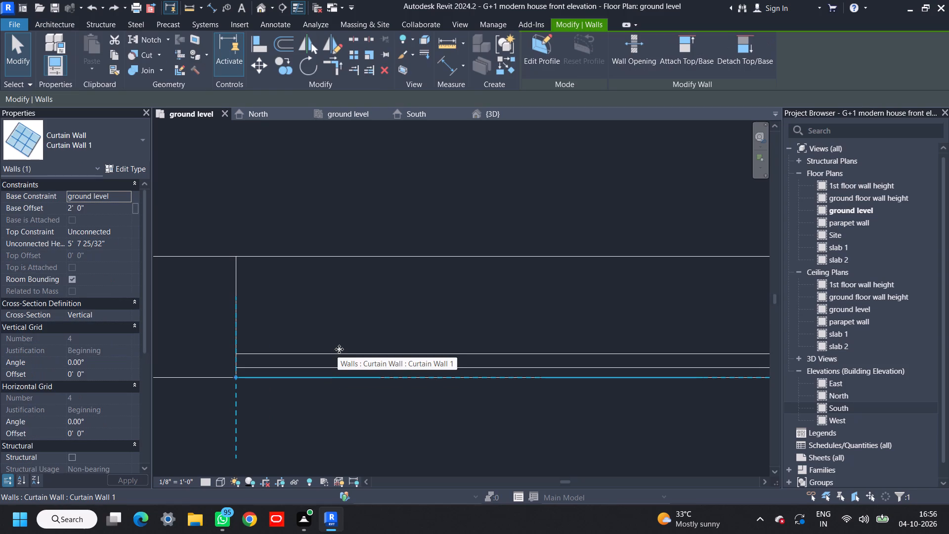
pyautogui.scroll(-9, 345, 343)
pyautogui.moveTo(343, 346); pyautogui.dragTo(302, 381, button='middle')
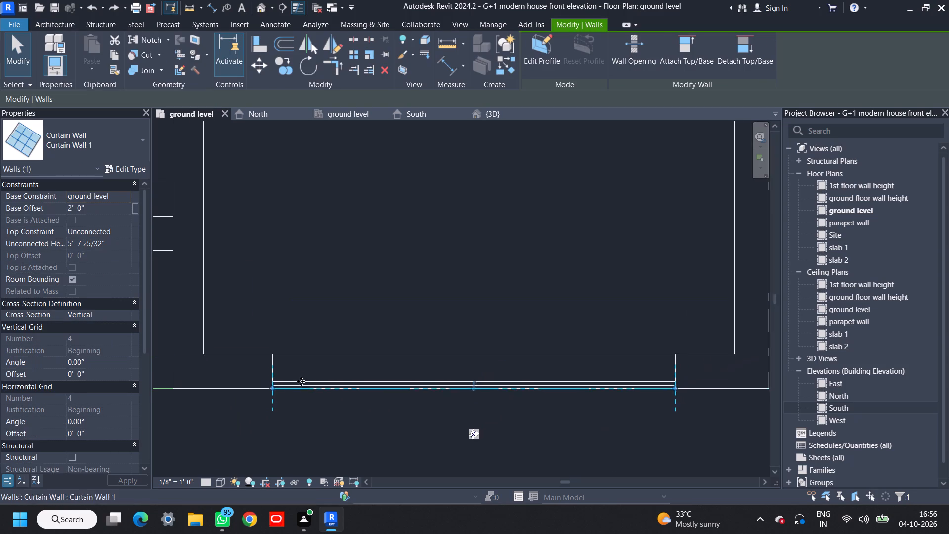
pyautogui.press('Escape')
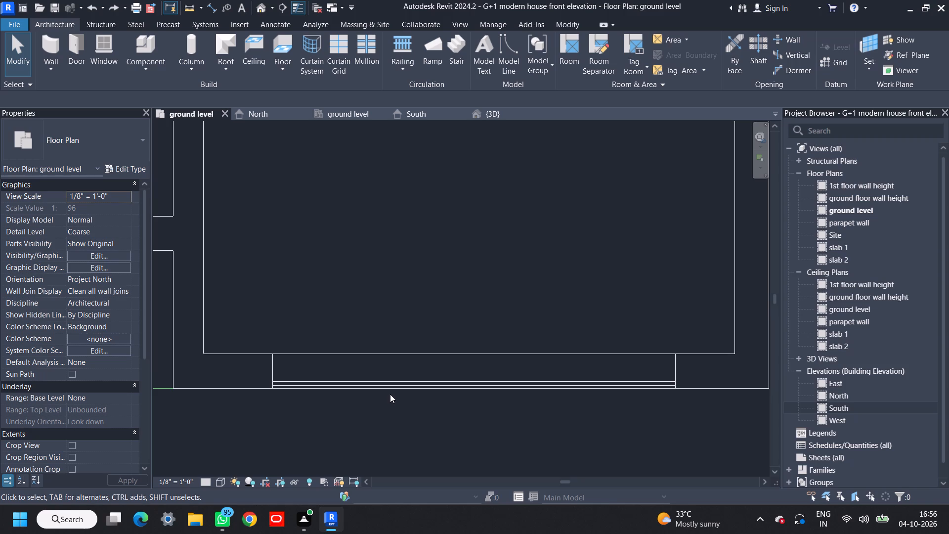
# Open the South elevation framed on the curtain wall in the front-wall opening.
pyautogui.click(275, 112)
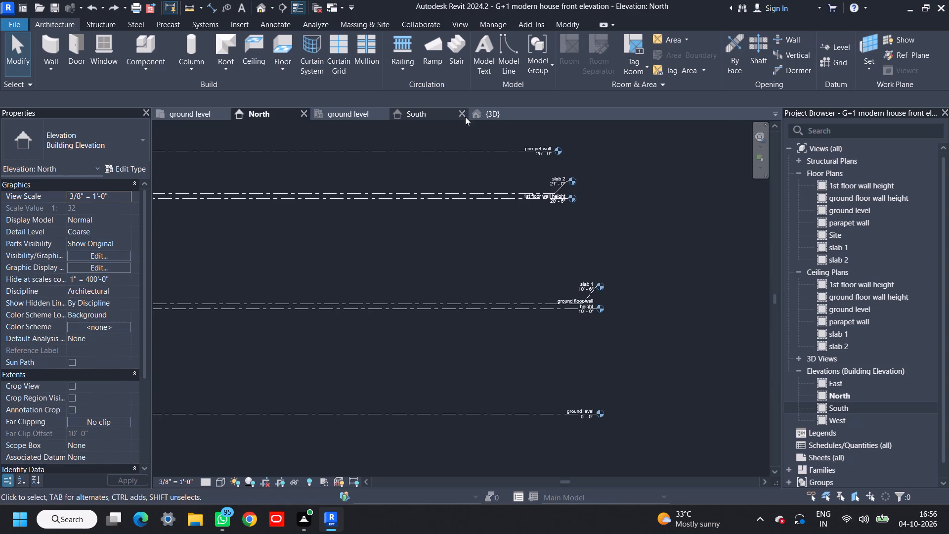
pyautogui.click(439, 111)
pyautogui.moveTo(519, 347); pyautogui.dragTo(451, 344, button='middle')
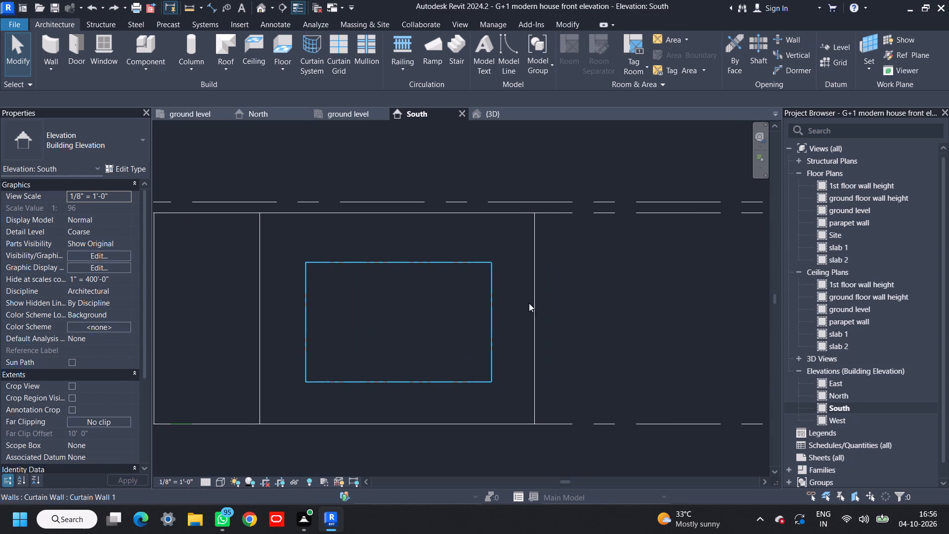
pyautogui.scroll(-1, 548, 300)
pyautogui.moveTo(545, 303); pyautogui.dragTo(527, 303, button='middle')
pyautogui.scroll(3, 526, 303)
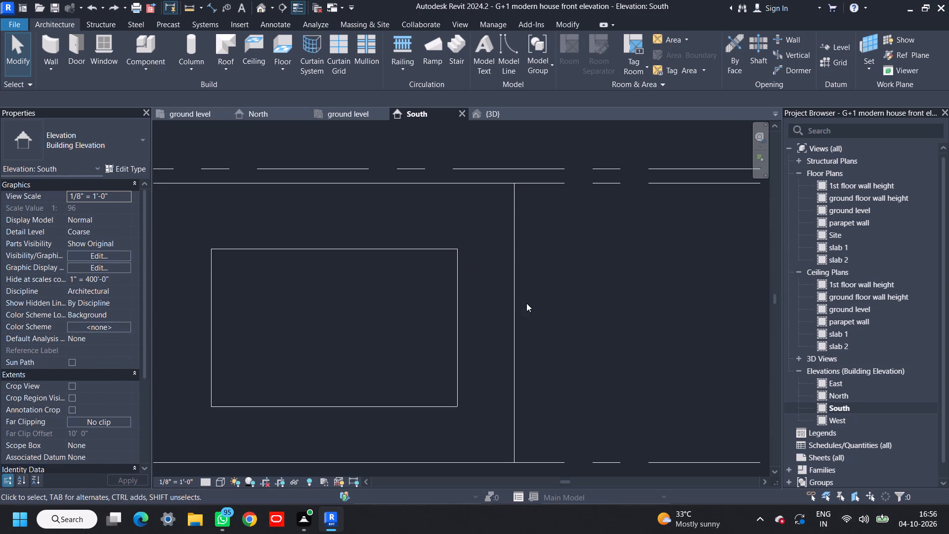
pyautogui.moveTo(364, 214); pyautogui.dragTo(395, 210, button='middle')
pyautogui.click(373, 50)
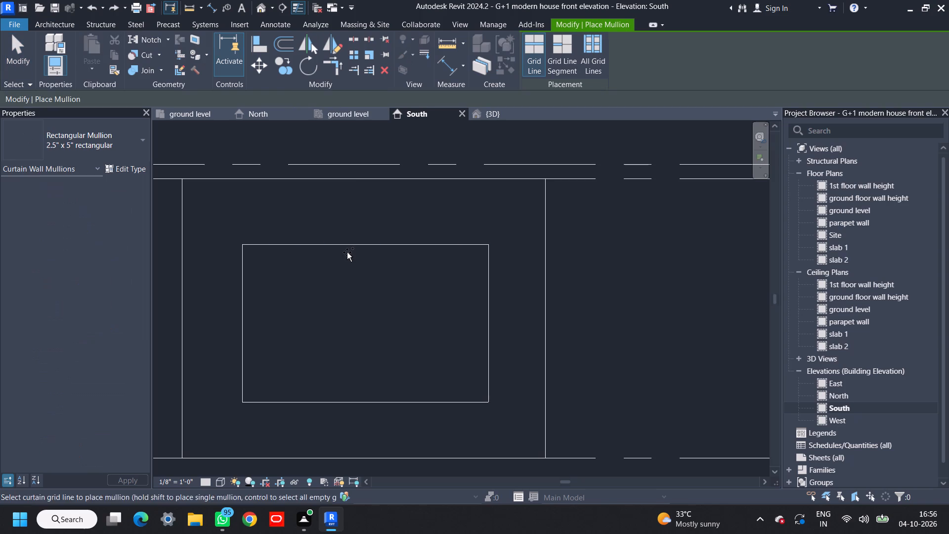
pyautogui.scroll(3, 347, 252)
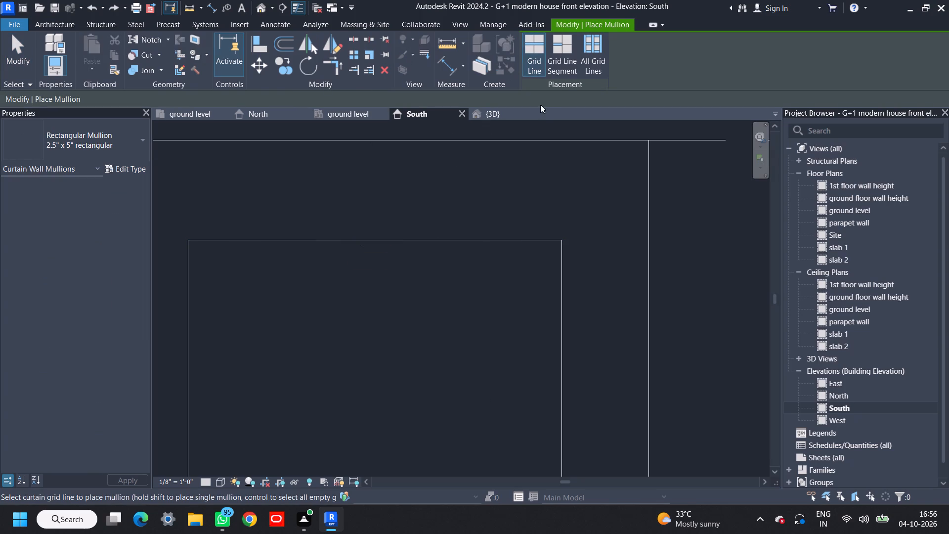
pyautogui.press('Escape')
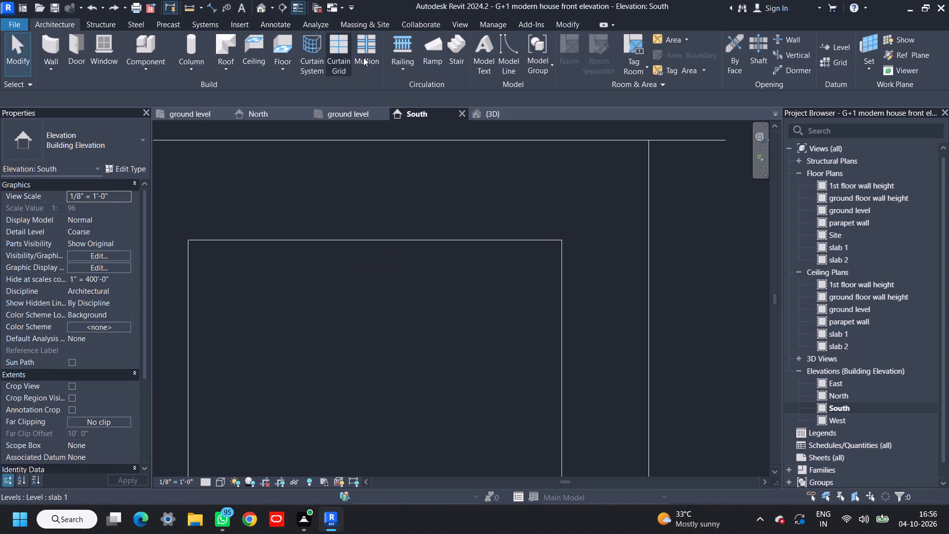
# Add a vertical curtain grid line at the curtain wall's midpoint and a horizontal one about 1' 7" below its top edge.
pyautogui.click(336, 67)
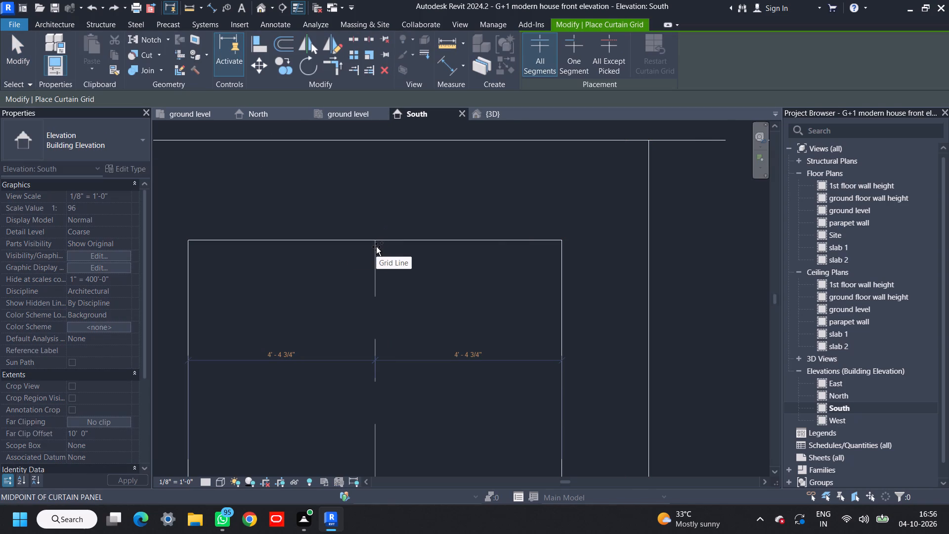
pyautogui.click(376, 247)
pyautogui.scroll(-3, 407, 262)
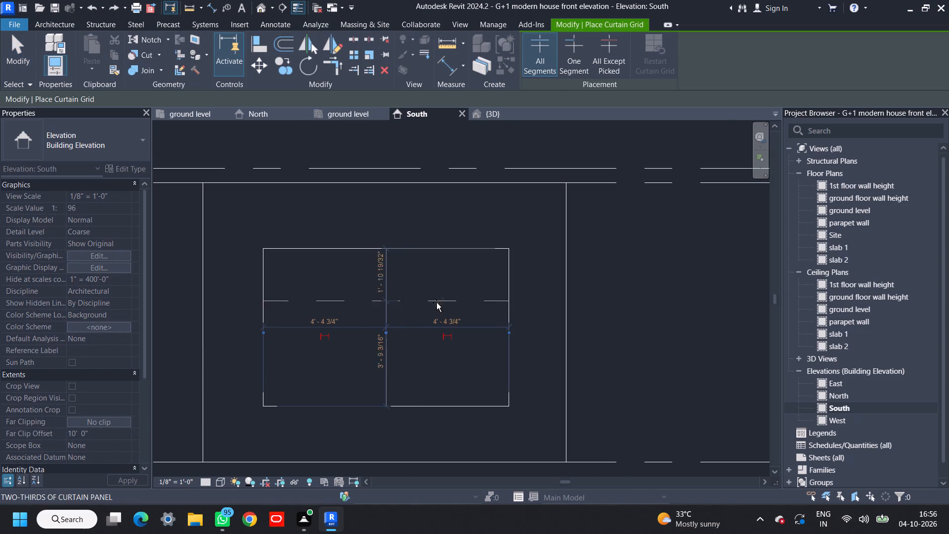
pyautogui.scroll(4, 458, 284)
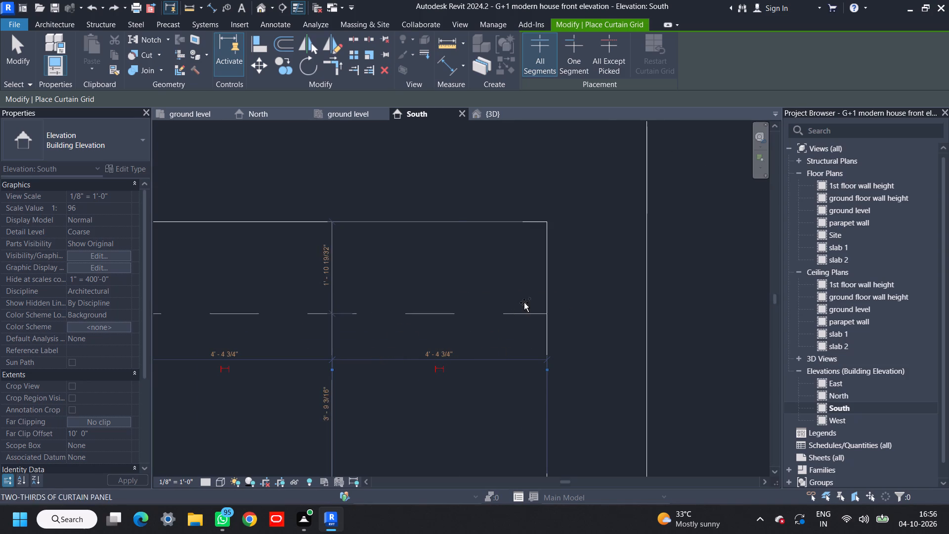
pyautogui.click(542, 299)
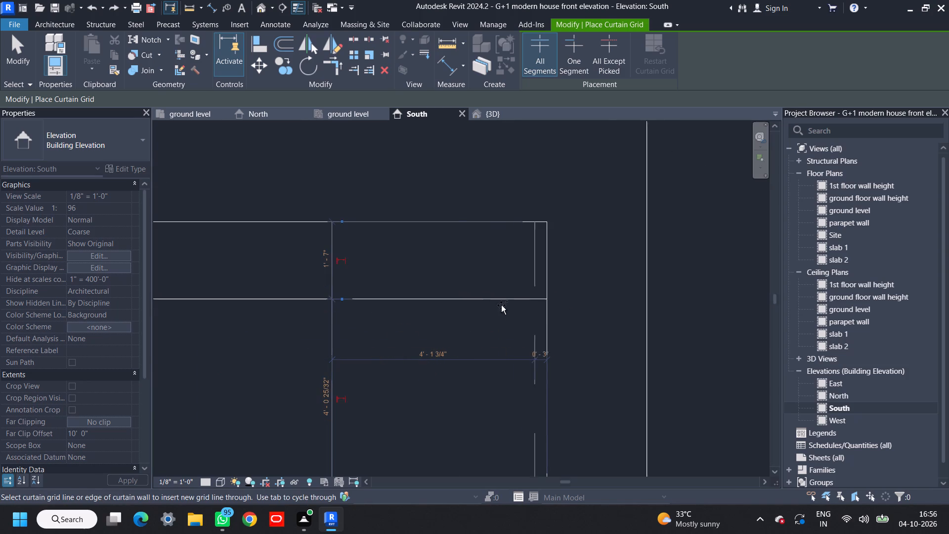
pyautogui.moveTo(481, 307); pyautogui.dragTo(524, 301, button='middle')
pyautogui.press('Escape')
pyautogui.press('Escape')
# Set the horizontal curtain grid line's distance from the curtain wall's top edge to 1' 4".
pyautogui.scroll(1, 370, 258)
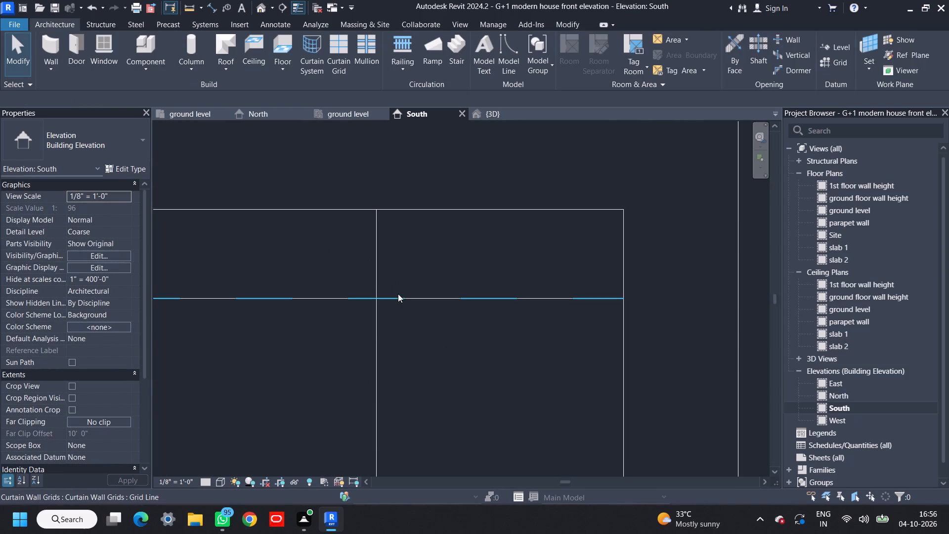
pyautogui.click(399, 299)
pyautogui.click(368, 252)
pyautogui.write("1'")
pyautogui.write('4"')
pyautogui.press('Return')
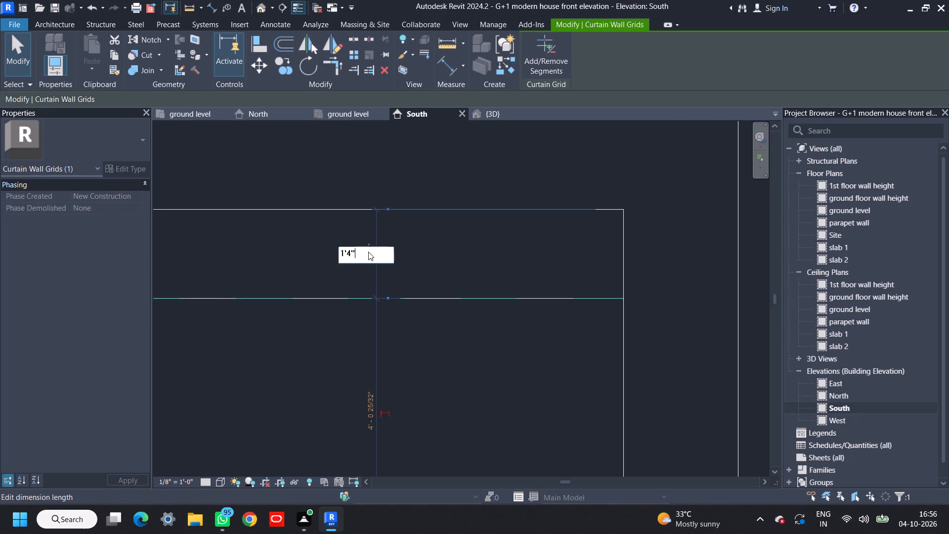
pyautogui.scroll(-7, 407, 285)
pyautogui.press('Escape')
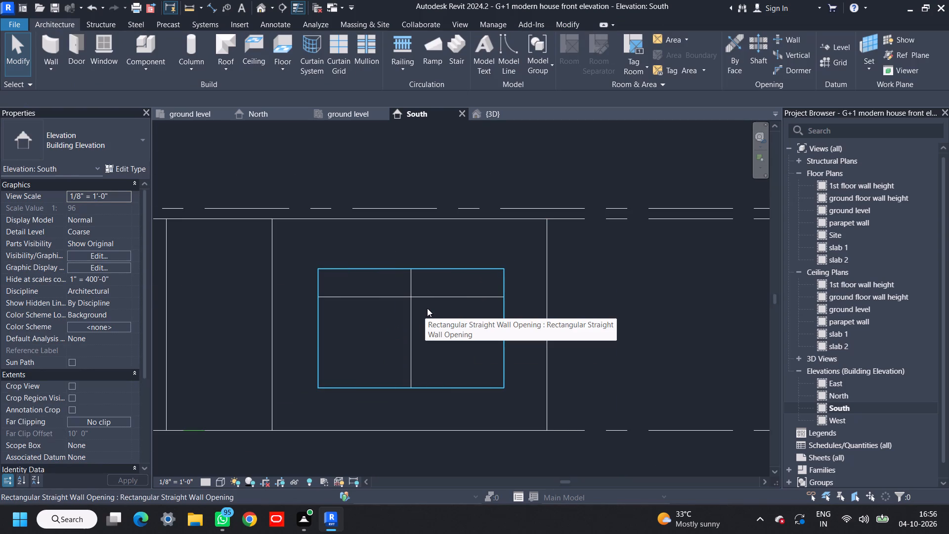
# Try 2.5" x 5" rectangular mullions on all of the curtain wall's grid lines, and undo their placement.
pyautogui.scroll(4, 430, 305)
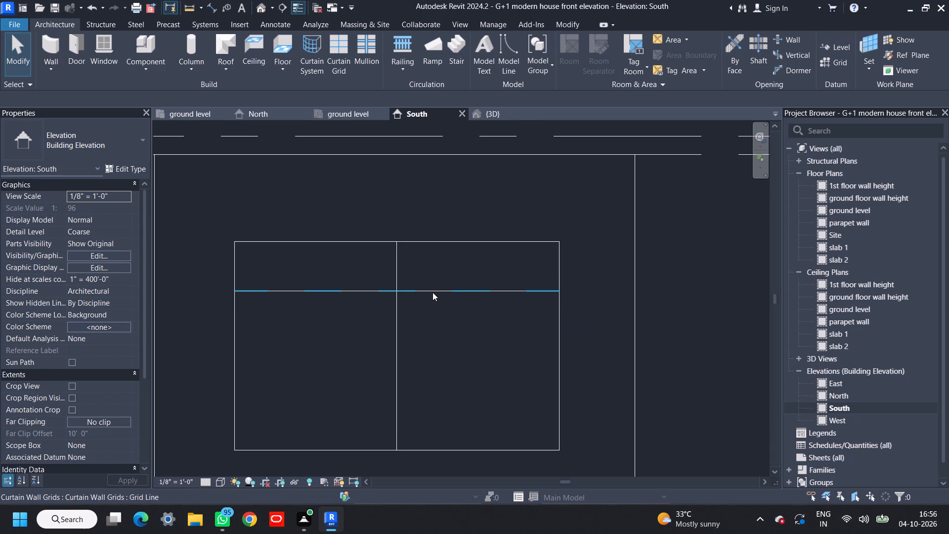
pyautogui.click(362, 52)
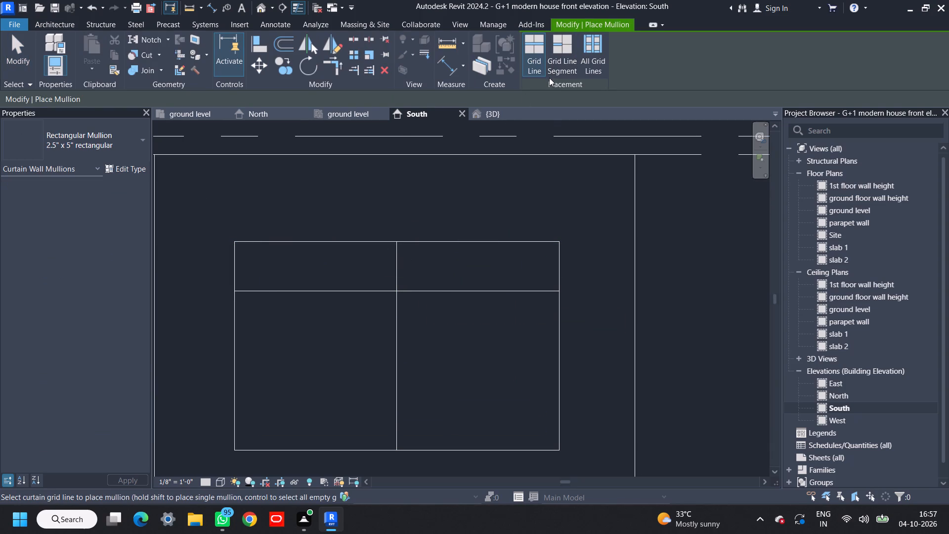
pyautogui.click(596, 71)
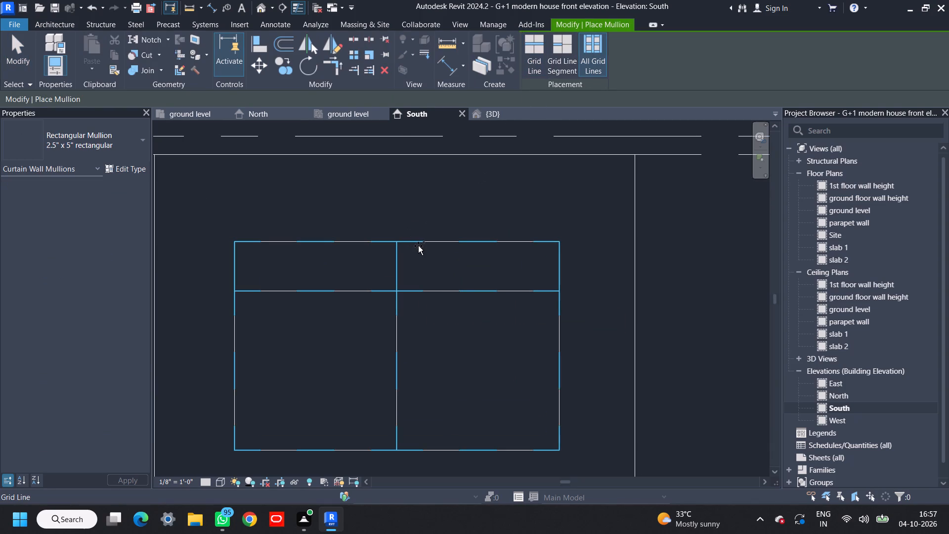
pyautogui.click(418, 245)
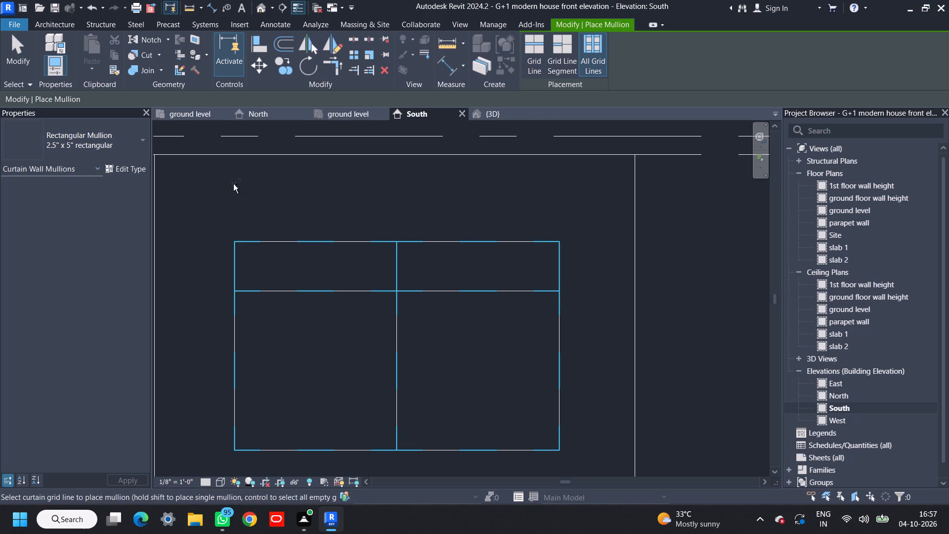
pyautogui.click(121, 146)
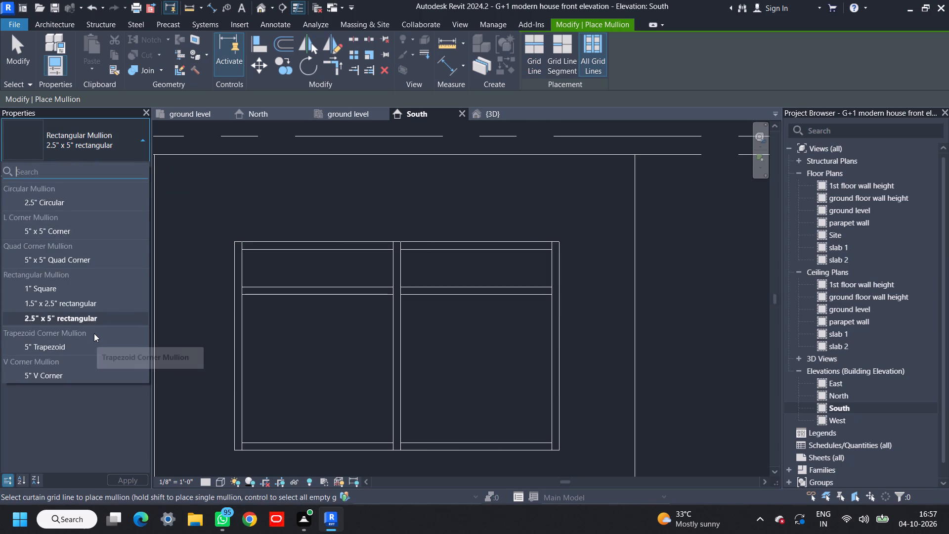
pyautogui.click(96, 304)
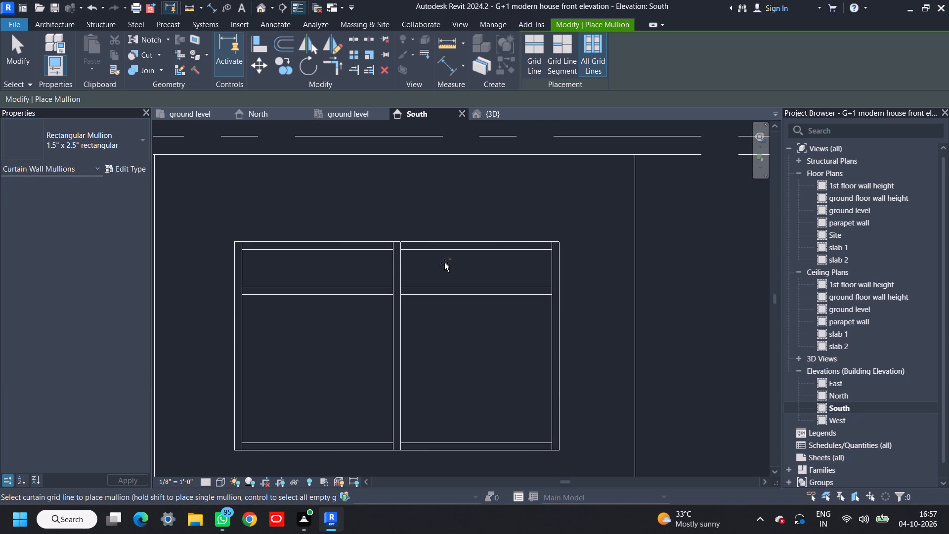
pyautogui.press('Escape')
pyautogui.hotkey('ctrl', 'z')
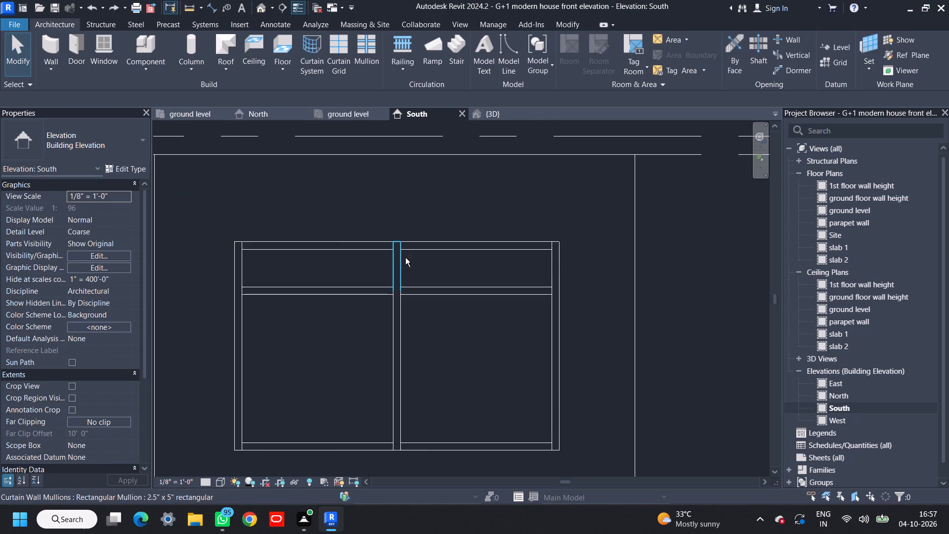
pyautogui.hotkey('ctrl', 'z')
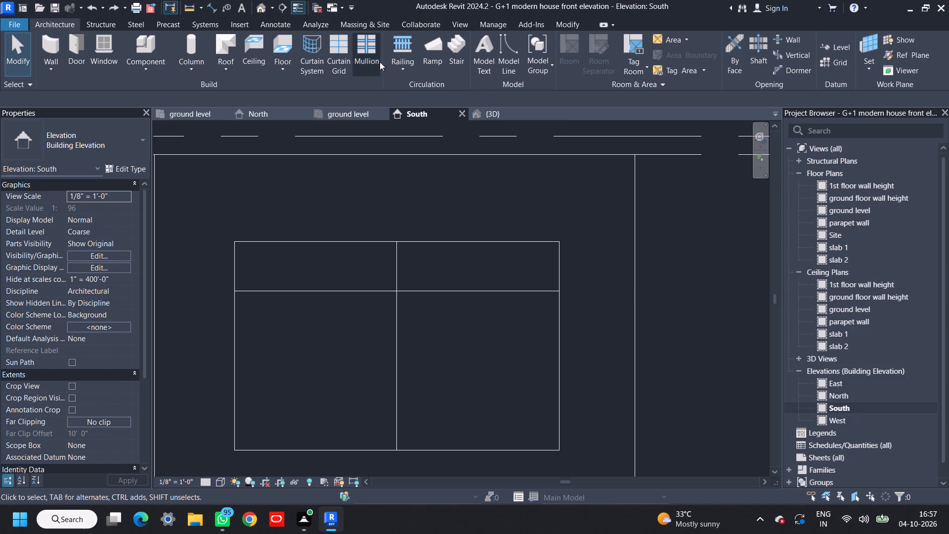
# Place 1.5" x 2.5" rectangular mullions on all of the curtain wall's grid lines in the South elevation.
pyautogui.click(370, 58)
pyautogui.click(101, 135)
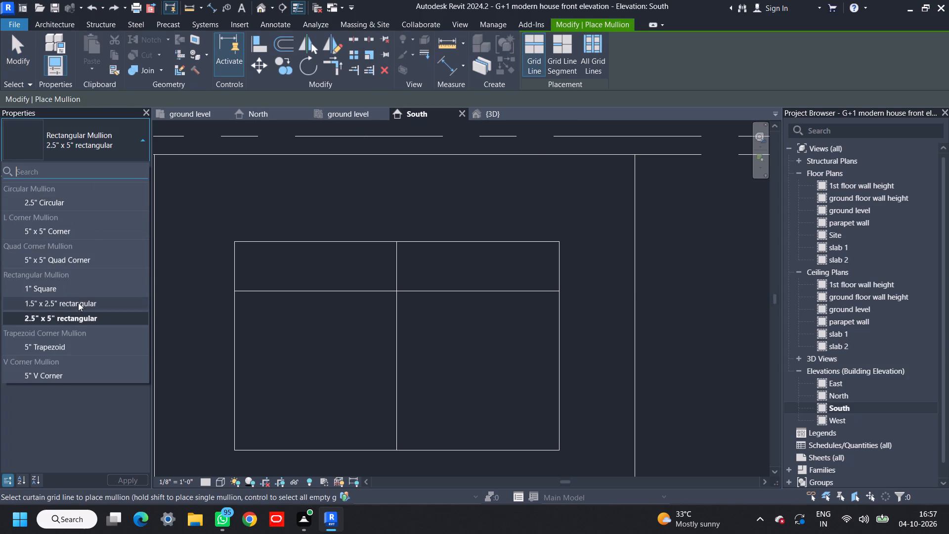
pyautogui.click(81, 302)
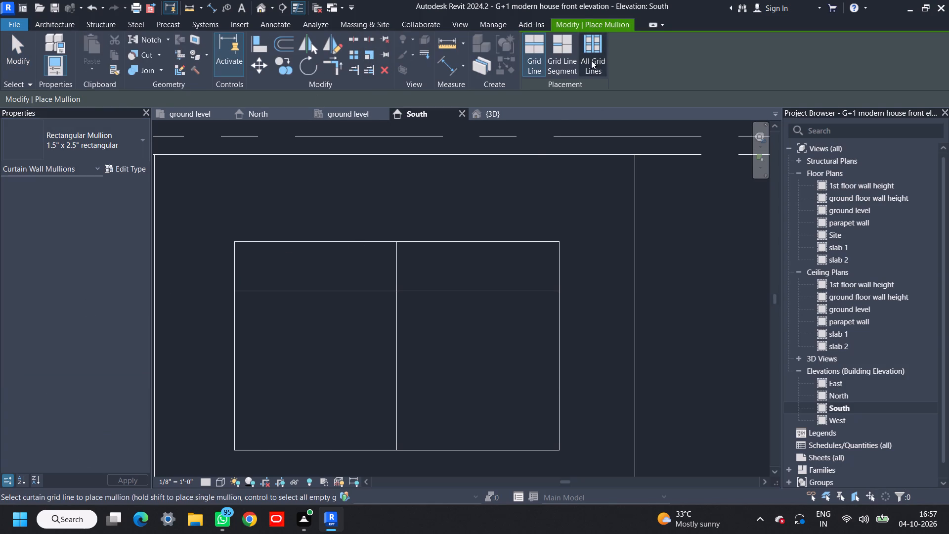
pyautogui.click(591, 60)
pyautogui.click(460, 242)
pyautogui.scroll(-6, 579, 325)
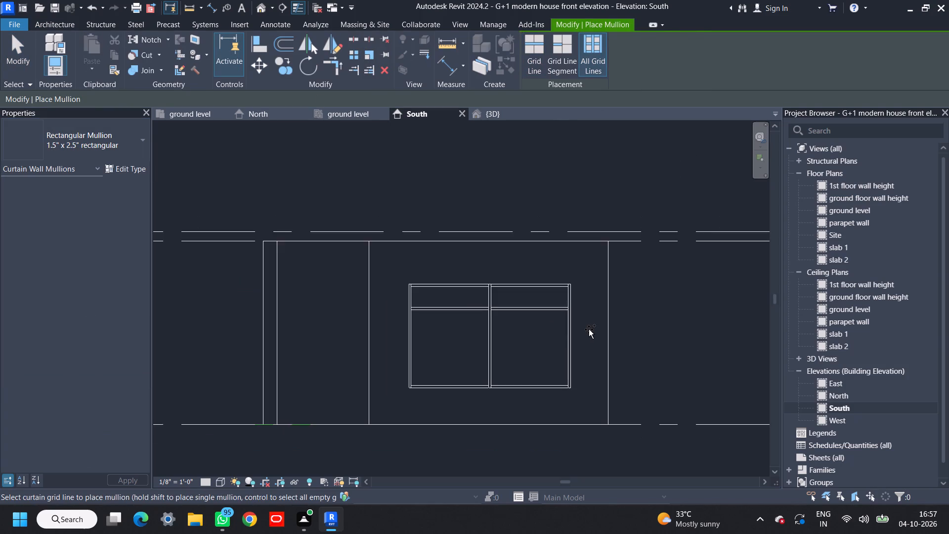
pyautogui.scroll(-1, 589, 329)
pyautogui.moveTo(589, 329); pyautogui.dragTo(559, 324, button='middle')
pyautogui.press('Escape')
pyautogui.scroll(8, 500, 348)
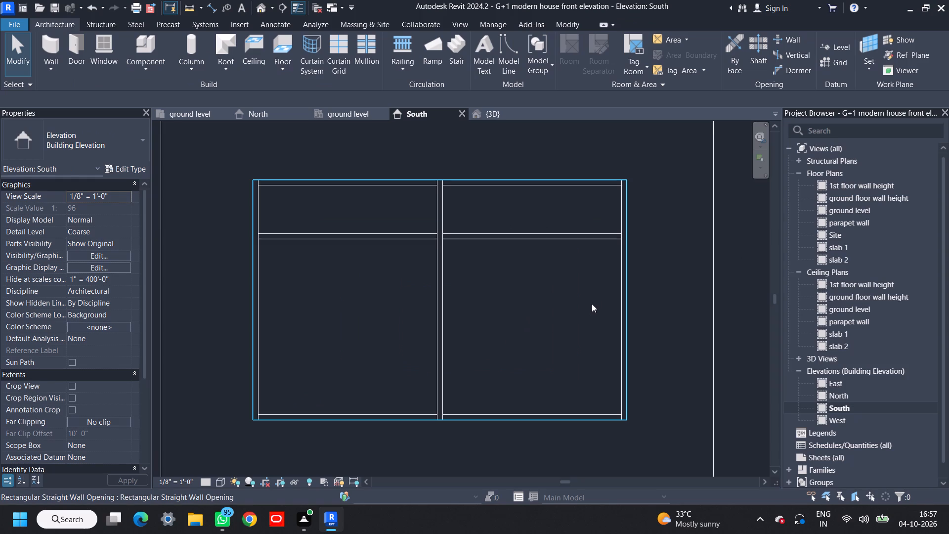
# Examine the curtain wall's mullions and their position in the front-wall opening from several angles in the 3D view.
pyautogui.click(477, 113)
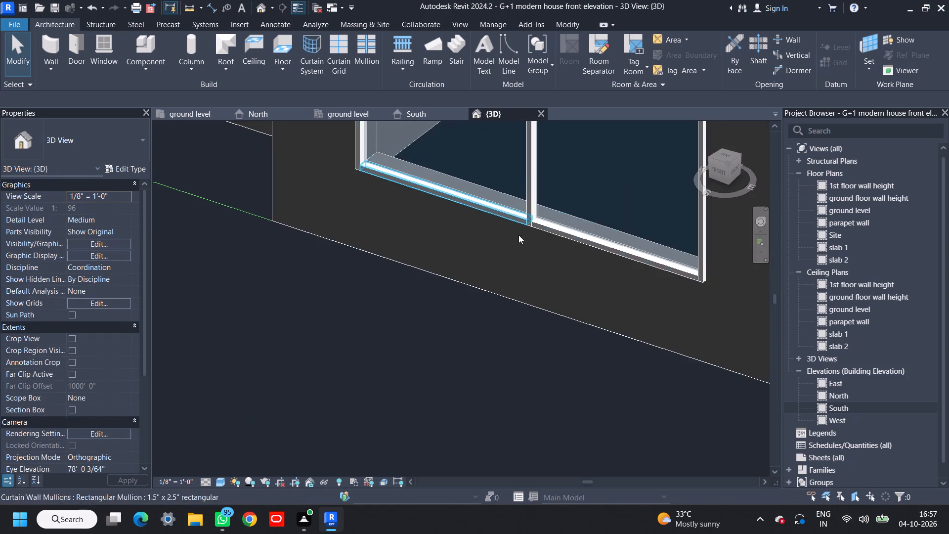
pyautogui.scroll(-3, 519, 240)
pyautogui.moveTo(519, 240); pyautogui.dragTo(443, 359, button='middle')
pyautogui.press('Escape')
pyautogui.scroll(4, 551, 230)
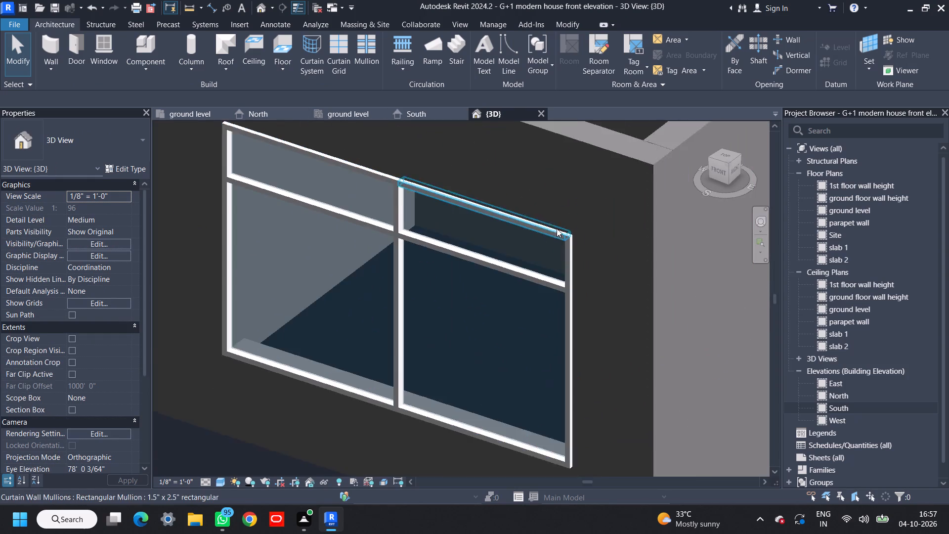
pyautogui.scroll(3, 557, 228)
pyautogui.scroll(-9, 610, 254)
pyautogui.moveTo(594, 271); pyautogui.dragTo(540, 277, button='middle')
pyautogui.keyDown('shift'); pyautogui.moveTo(545, 275); pyautogui.dragTo(535, 275, button='middle'); pyautogui.keyUp('shift')
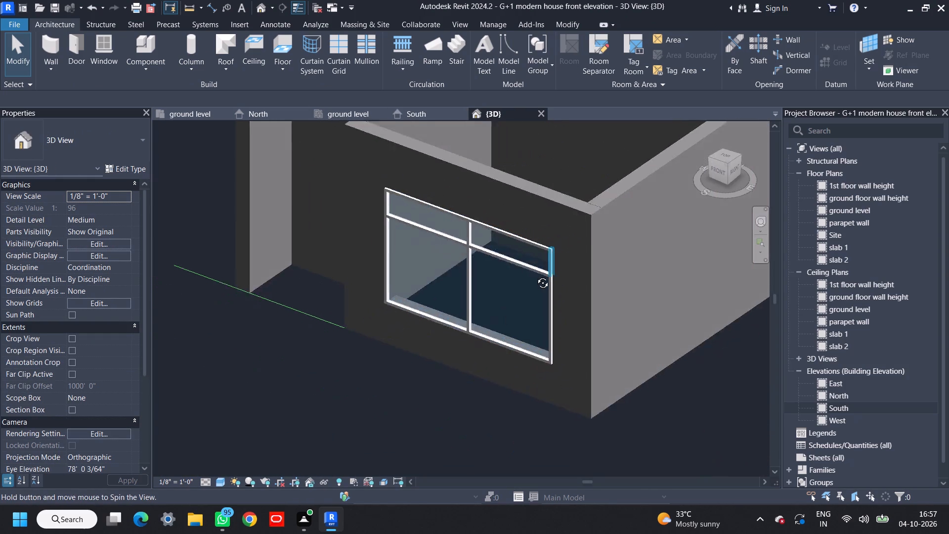
pyautogui.keyDown('shift'); pyautogui.moveTo(535, 275); pyautogui.dragTo(464, 274, button='middle'); pyautogui.keyUp('shift')
pyautogui.moveTo(541, 254); pyautogui.dragTo(294, 298, button='middle')
pyautogui.scroll(9, 413, 250)
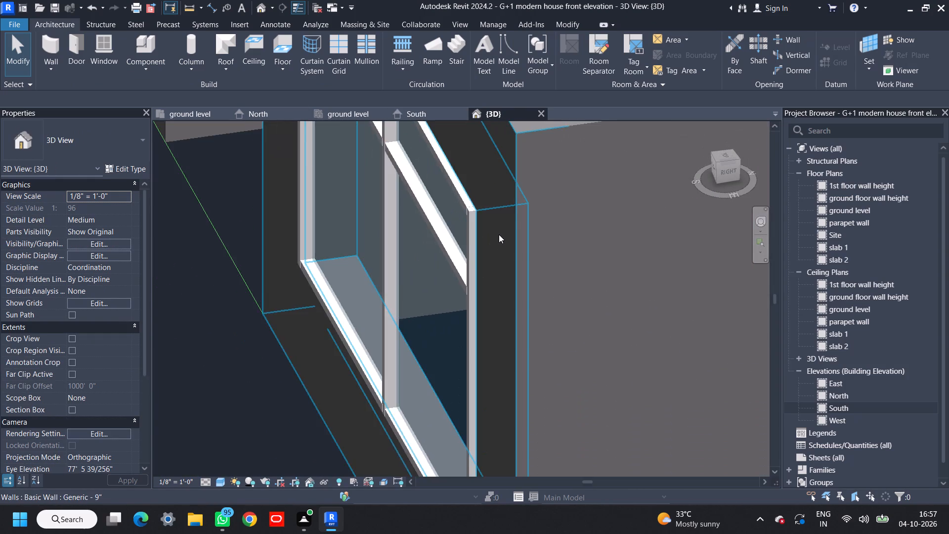
pyautogui.scroll(-15, 499, 236)
pyautogui.moveTo(411, 307); pyautogui.dragTo(401, 351, button='middle')
pyautogui.moveTo(423, 350); pyautogui.dragTo(471, 353, button='middle')
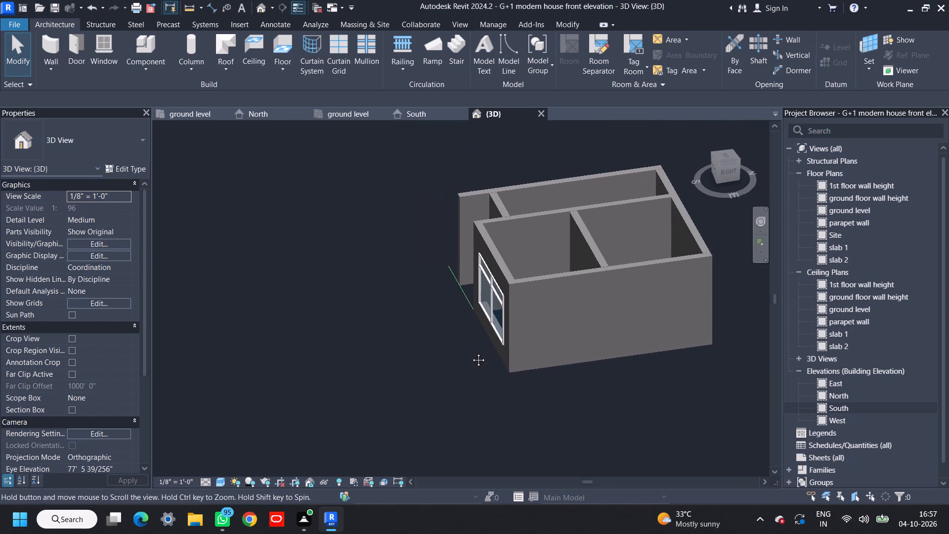
pyautogui.moveTo(471, 353); pyautogui.dragTo(354, 372, button='middle')
pyautogui.keyDown('shift'); pyautogui.moveTo(378, 360); pyautogui.dragTo(477, 306, button='middle'); pyautogui.keyUp('shift')
pyautogui.moveTo(434, 379); pyautogui.dragTo(573, 339, button='middle')
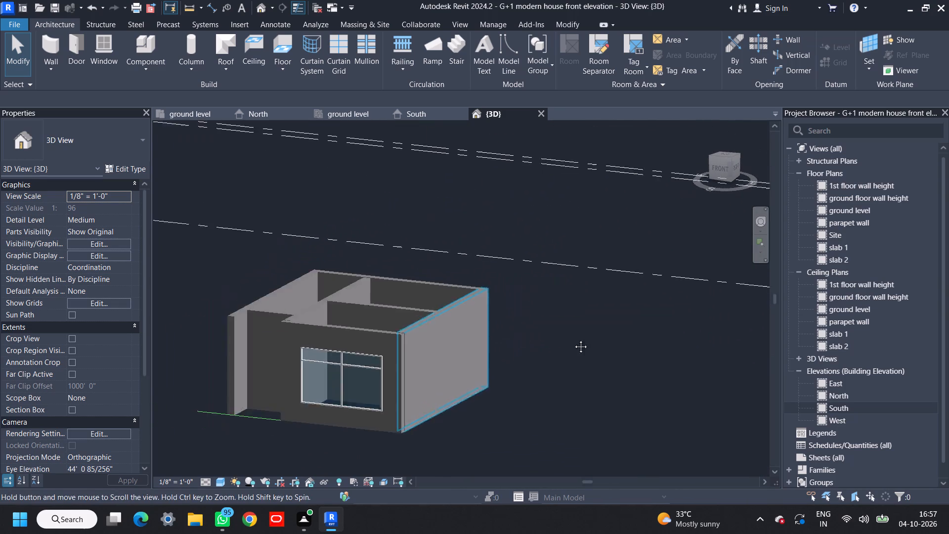
pyautogui.moveTo(573, 339); pyautogui.dragTo(614, 314, button='middle')
pyautogui.keyDown('shift'); pyautogui.moveTo(470, 372); pyautogui.dragTo(490, 380, button='middle'); pyautogui.keyUp('shift')
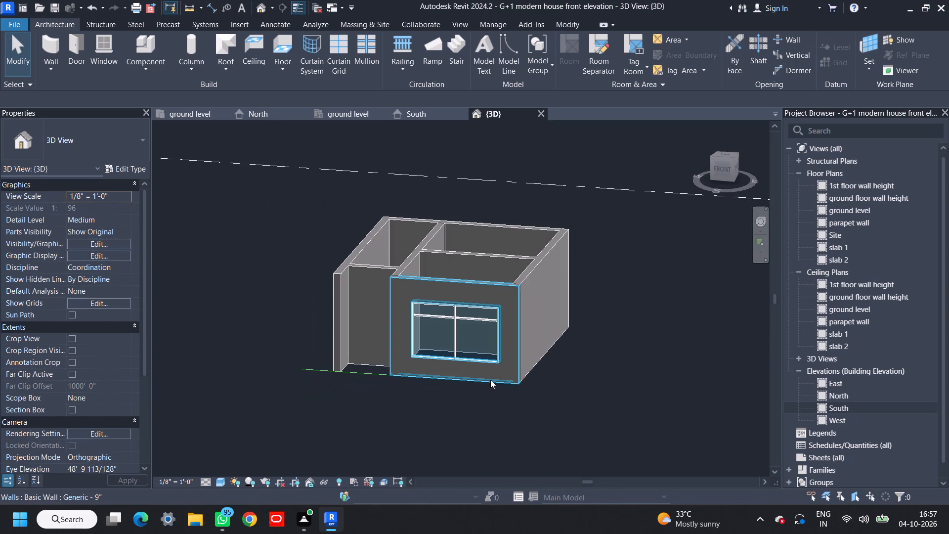
# In the South elevation, try the Shaded and Textures visual styles on the front facade and set it to Realistic.
pyautogui.click(432, 117)
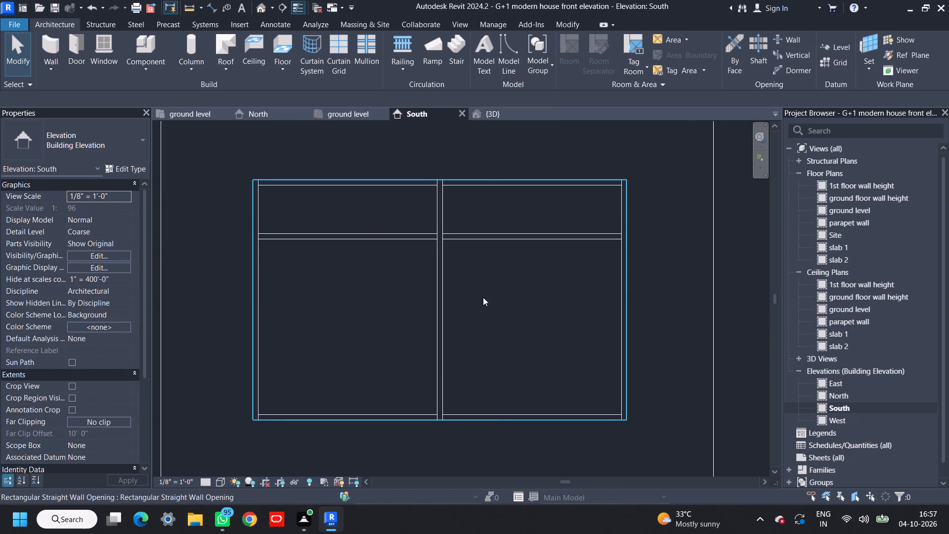
pyautogui.scroll(-10, 488, 301)
pyautogui.click(214, 487)
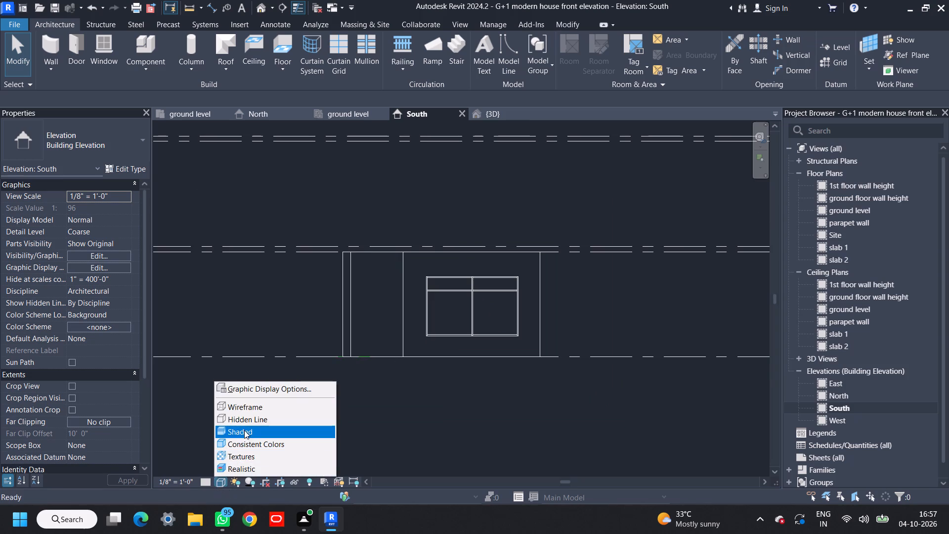
pyautogui.click(244, 430)
pyautogui.scroll(4, 437, 378)
pyautogui.moveTo(436, 379); pyautogui.dragTo(412, 404, button='middle')
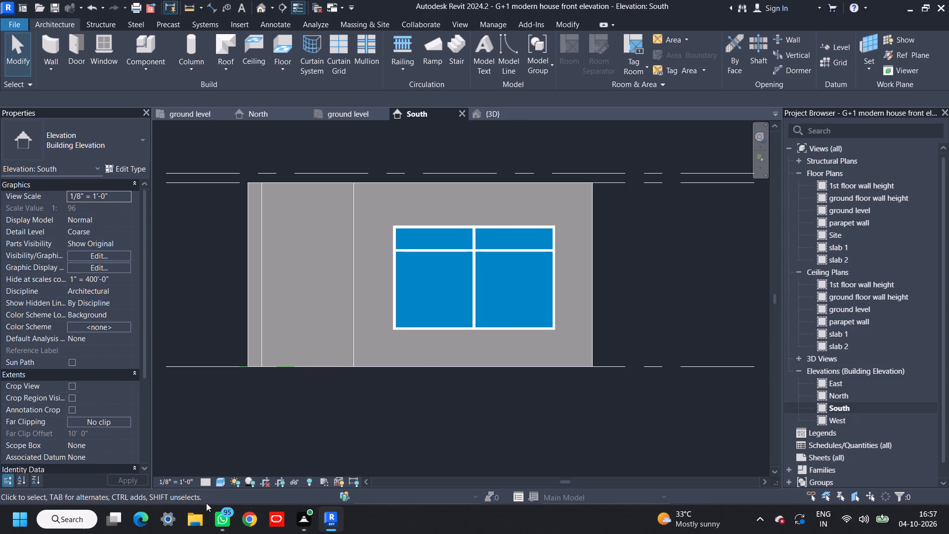
pyautogui.click(215, 484)
pyautogui.click(239, 459)
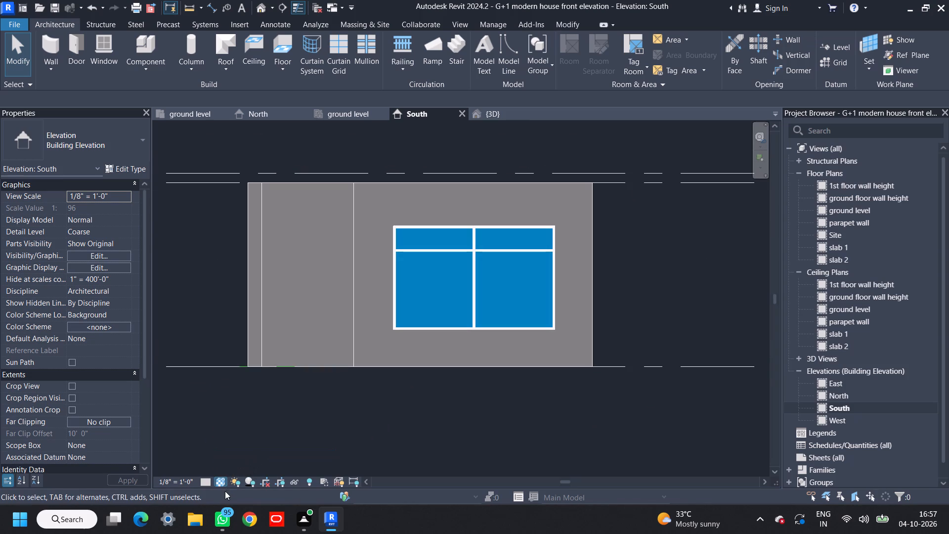
pyautogui.click(222, 484)
pyautogui.click(233, 472)
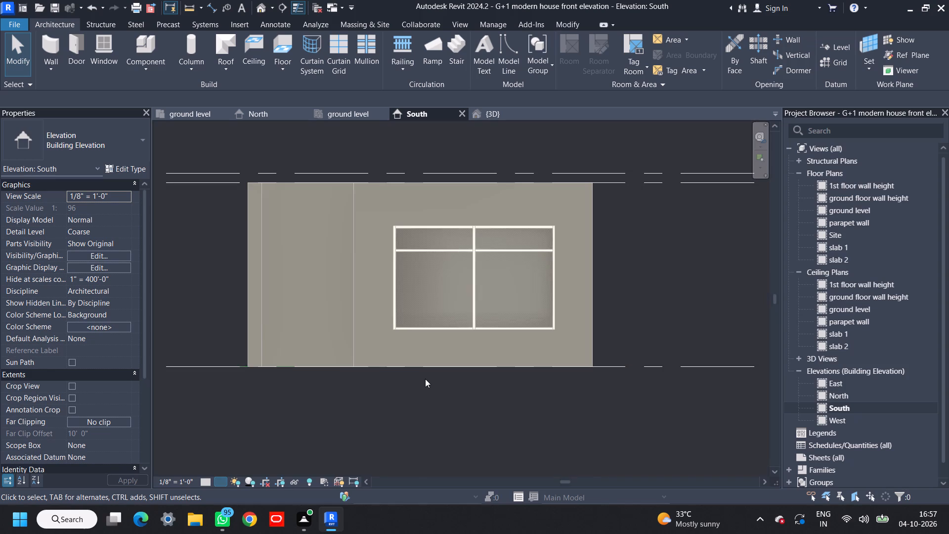
pyautogui.keyDown('shift'); pyautogui.moveTo(480, 367); pyautogui.dragTo(493, 379, button='middle'); pyautogui.keyUp('shift')
pyautogui.scroll(3, 279, 371)
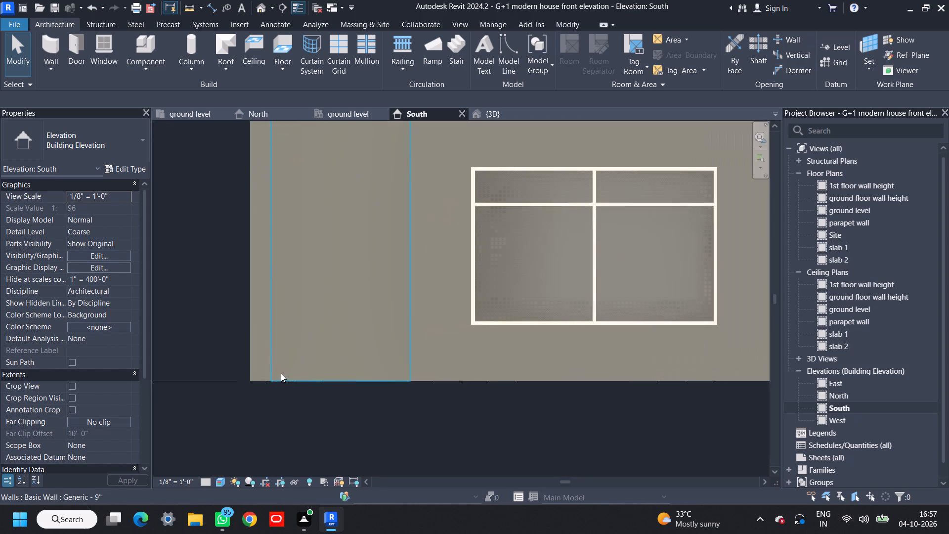
pyautogui.moveTo(321, 349); pyautogui.dragTo(329, 377, button='middle')
# In the ground level floor plan, load the TS3070_5525 door family from the Residential doors folder for placement.
pyautogui.click(214, 112)
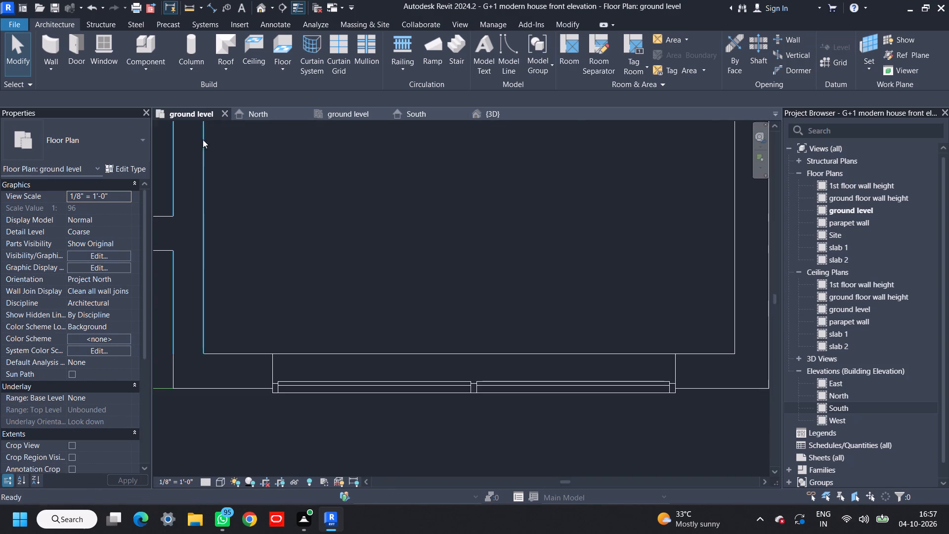
pyautogui.scroll(-8, 321, 334)
pyautogui.moveTo(339, 340); pyautogui.dragTo(492, 379, button='middle')
pyautogui.scroll(4, 353, 355)
pyautogui.moveTo(412, 303); pyautogui.dragTo(396, 343, button='middle')
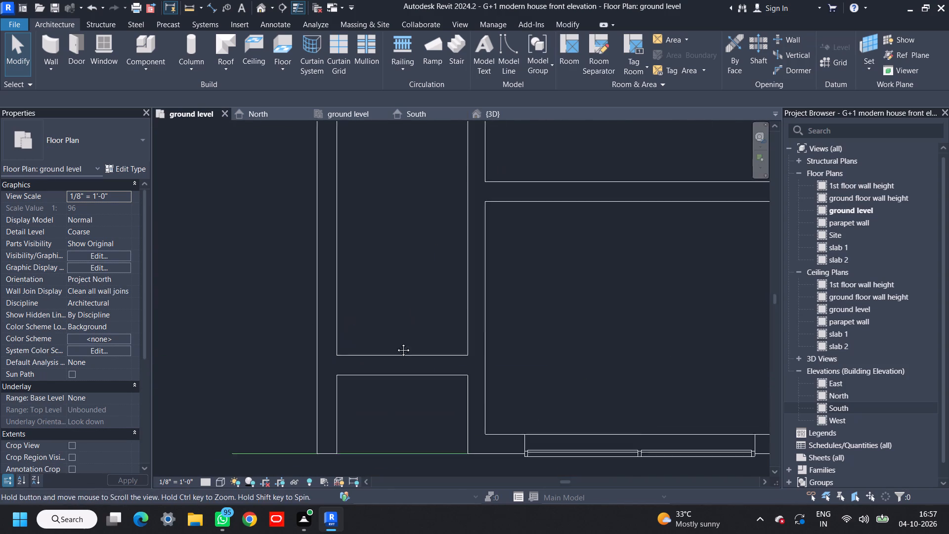
pyautogui.moveTo(396, 343); pyautogui.dragTo(387, 358, button='middle')
pyautogui.click(71, 64)
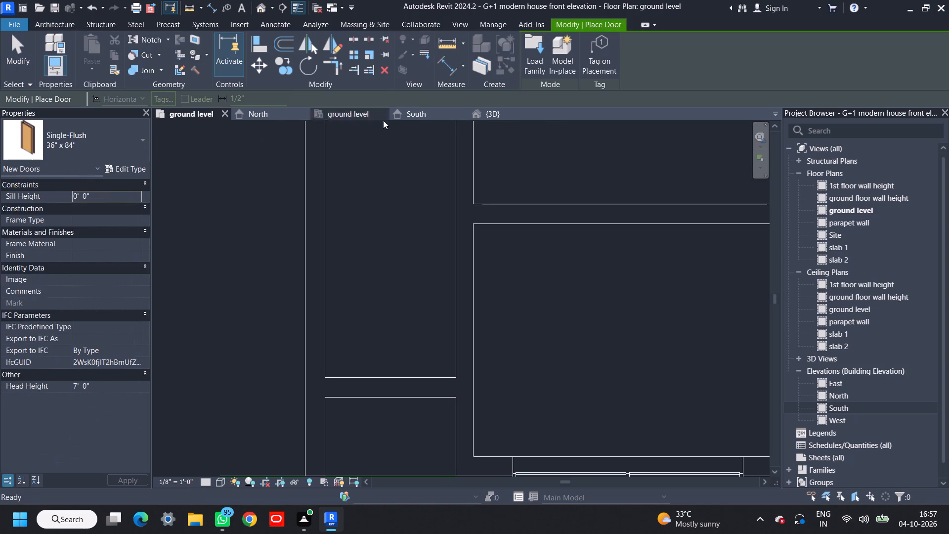
pyautogui.click(533, 69)
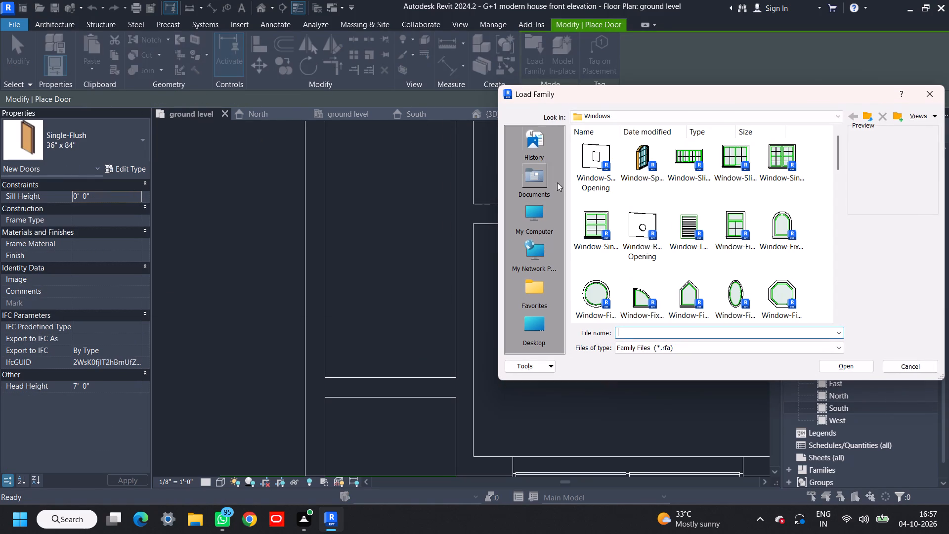
pyautogui.click(870, 121)
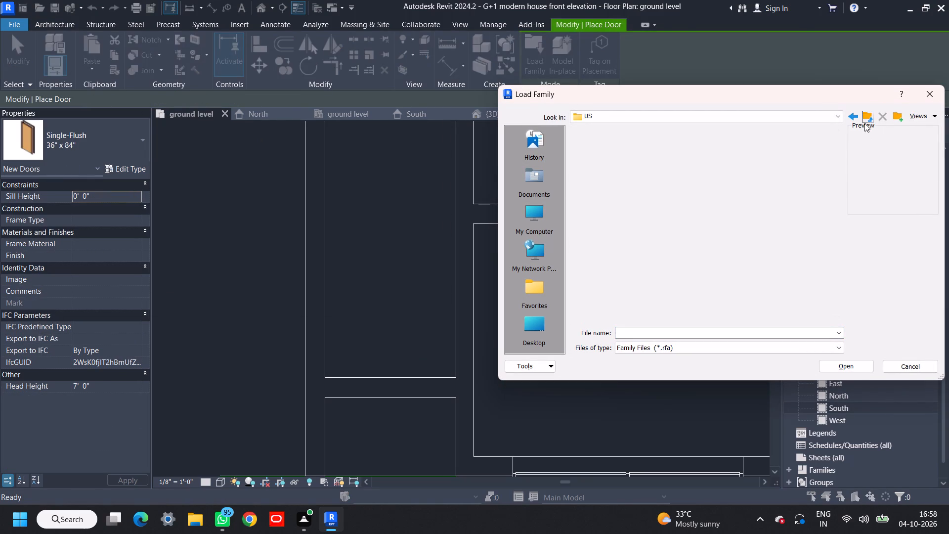
pyautogui.scroll(-3, 686, 246)
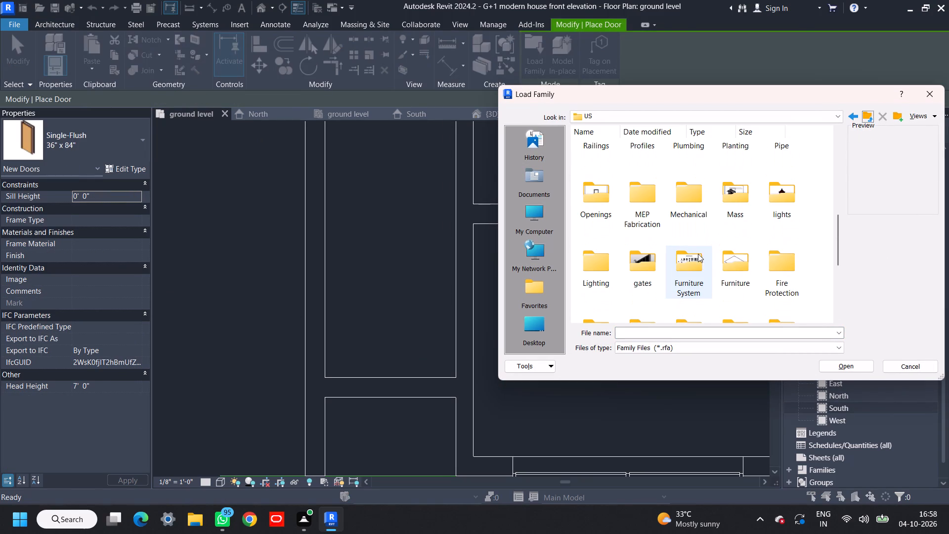
pyautogui.scroll(-3, 730, 241)
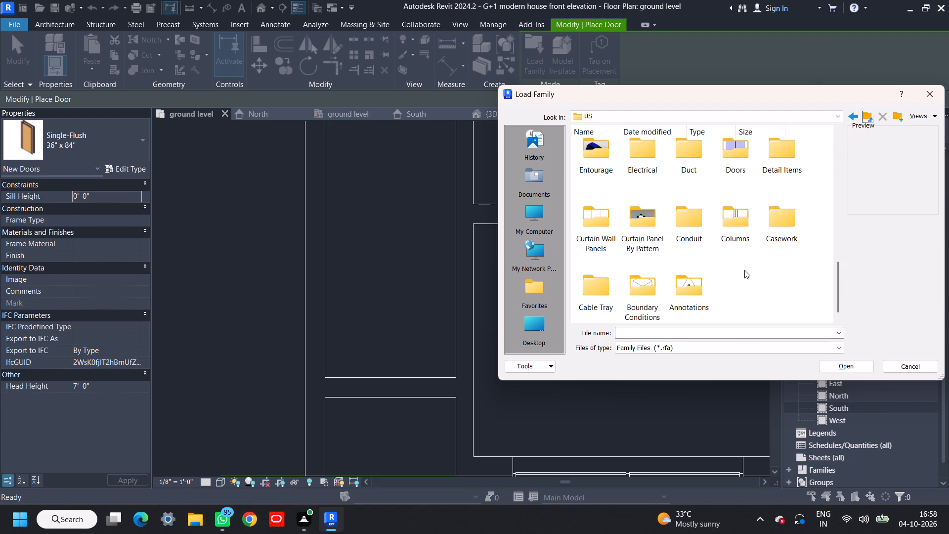
pyautogui.doubleClick(744, 160)
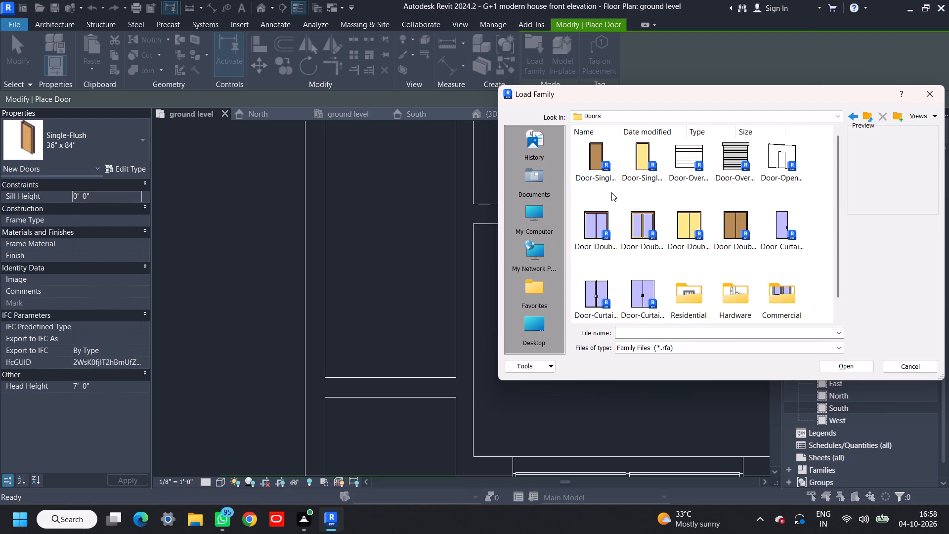
pyautogui.scroll(-5, 726, 271)
pyautogui.doubleClick(702, 289)
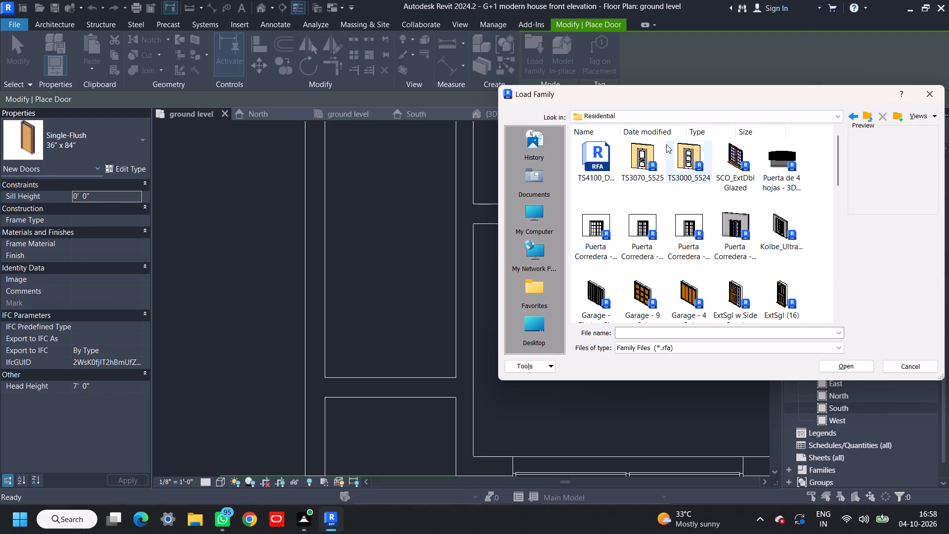
pyautogui.scroll(-2, 673, 209)
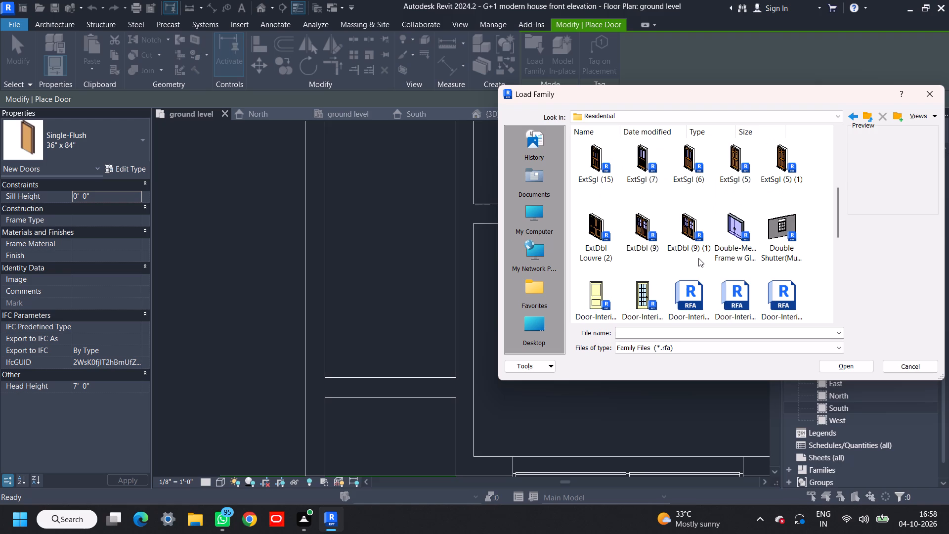
pyautogui.scroll(-2, 698, 258)
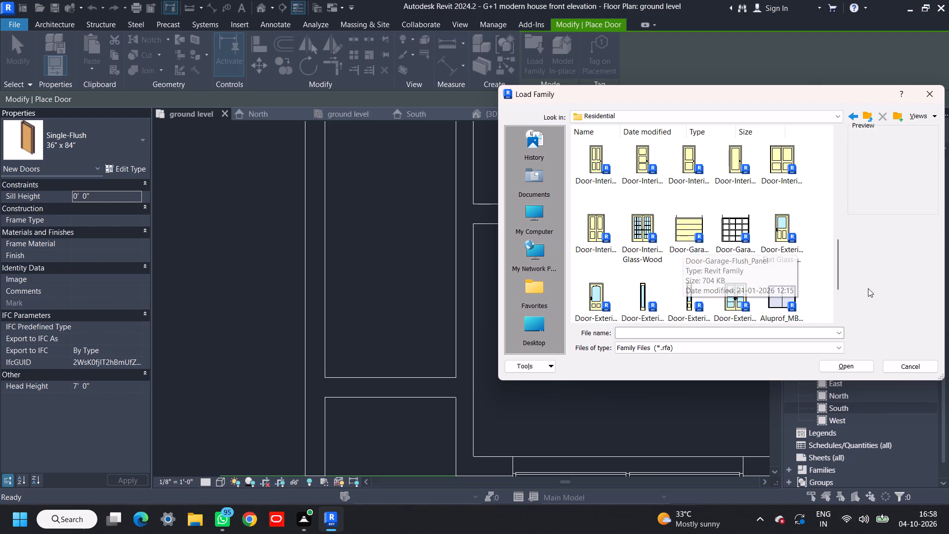
pyautogui.scroll(2, 850, 258)
pyautogui.scroll(1, 650, 214)
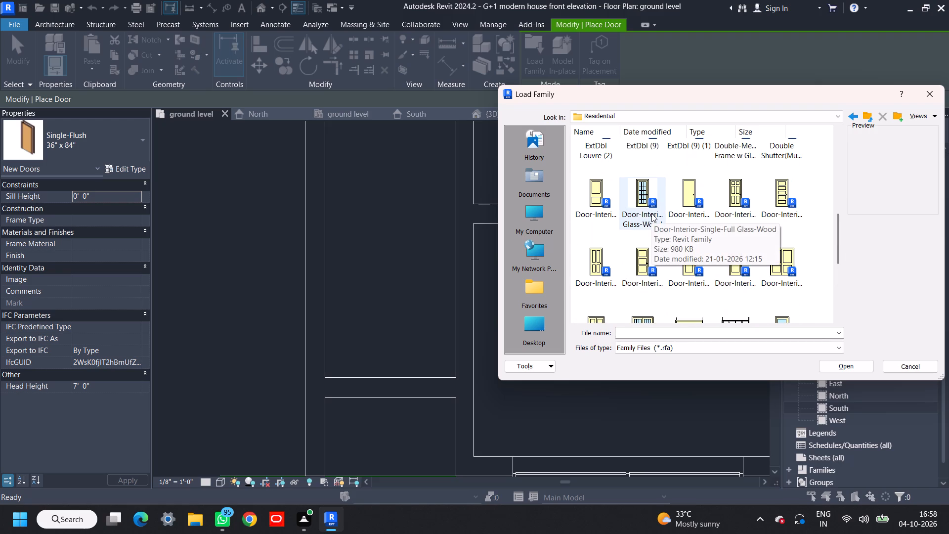
pyautogui.scroll(2, 746, 241)
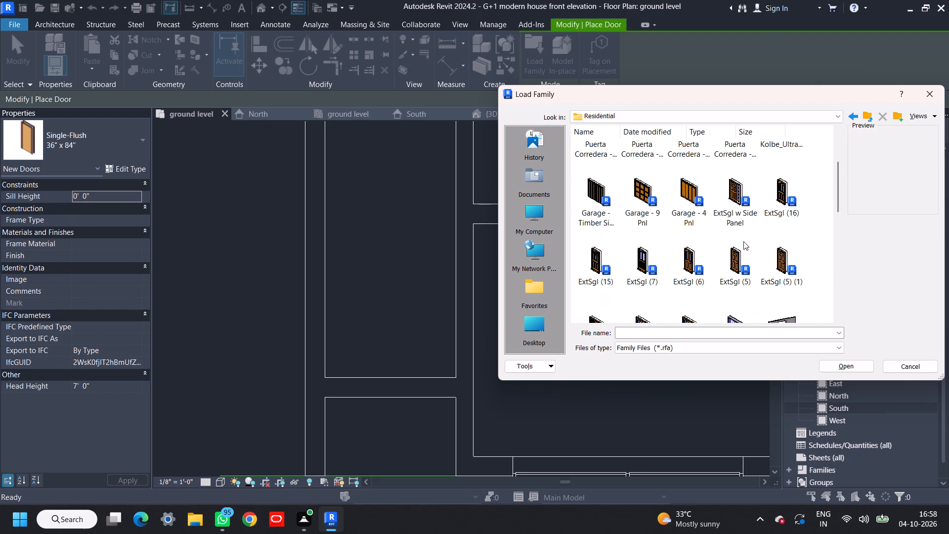
pyautogui.scroll(2, 743, 241)
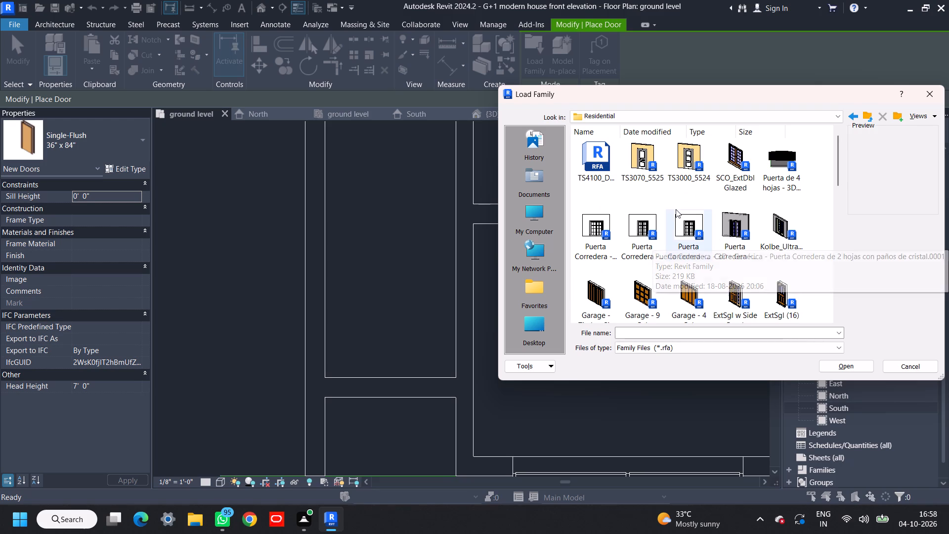
pyautogui.click(640, 167)
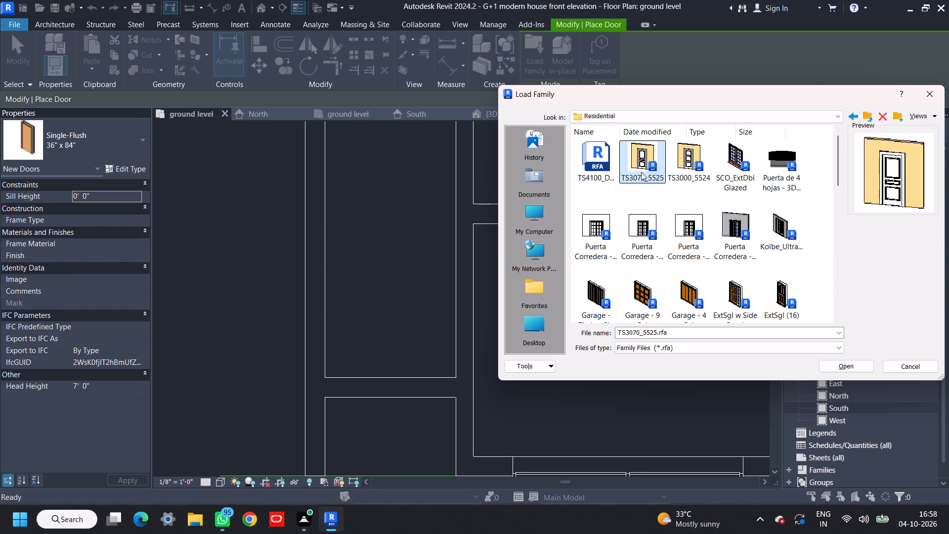
pyautogui.click(867, 367)
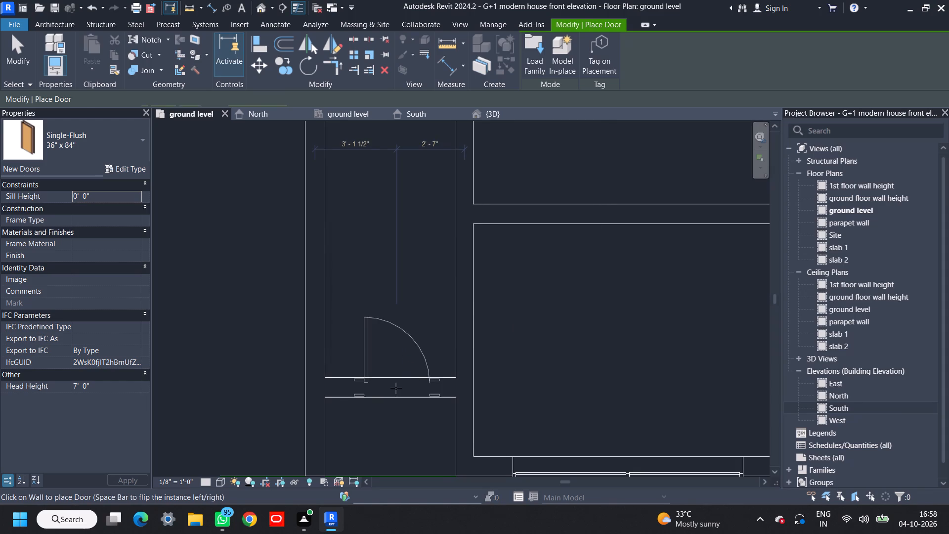
# Duplicate the TS3070_5525 door type and name the copy 3'3" x 7'.
pyautogui.click(116, 167)
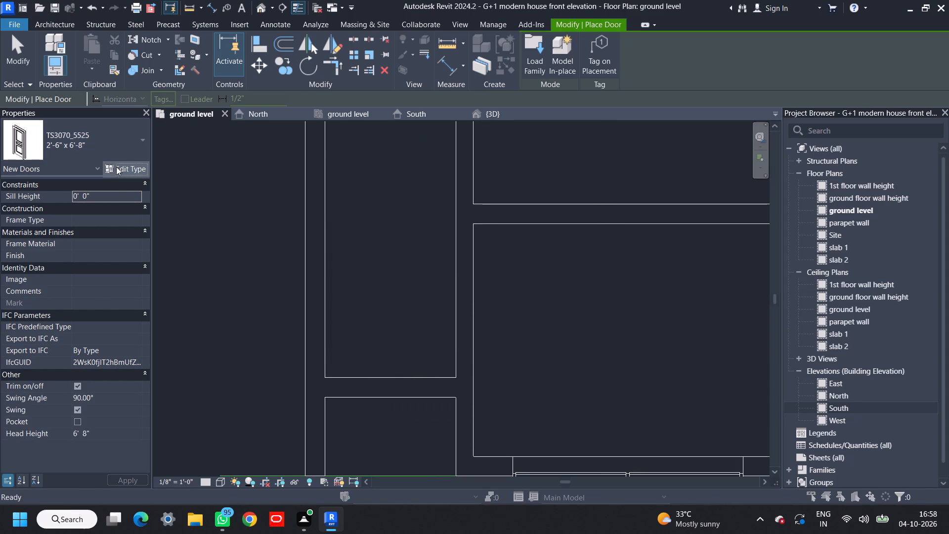
pyautogui.click(326, 79)
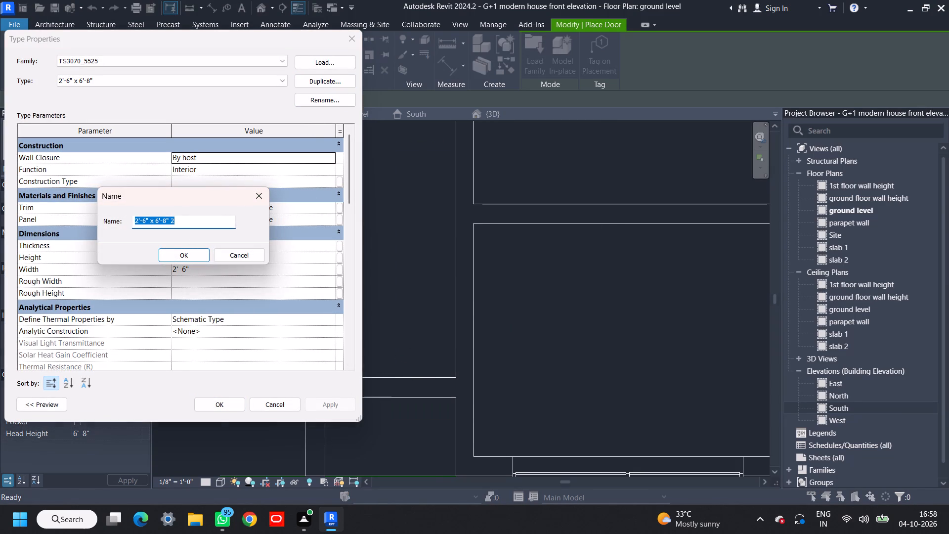
pyautogui.write("3'")
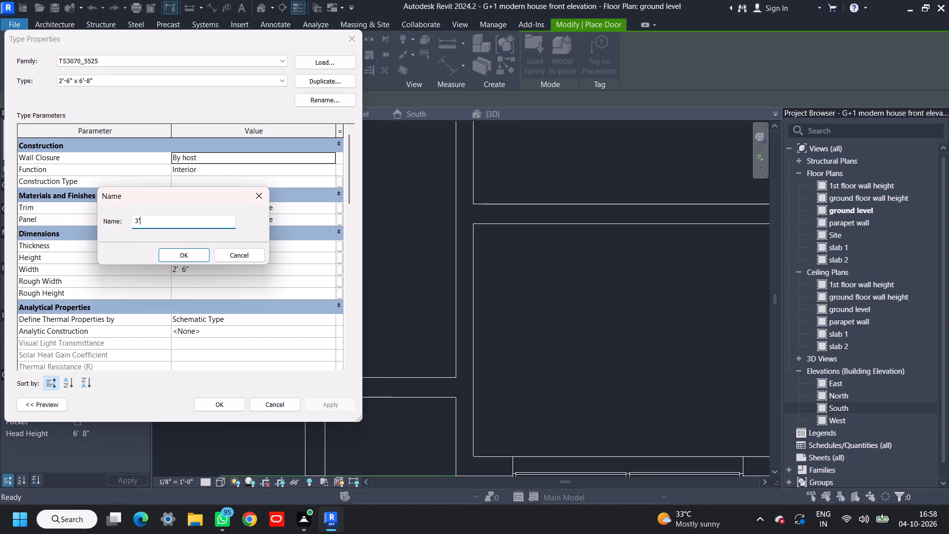
pyautogui.write('3"')
pyautogui.press('space')
pyautogui.write('x')
pyautogui.press('space')
pyautogui.write("7'")
pyautogui.press('Return')
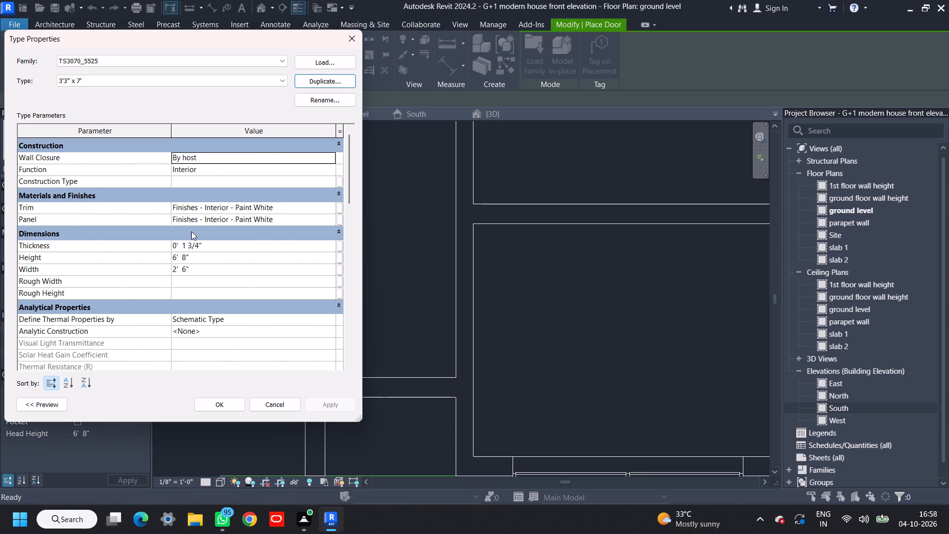
# Set the new door type's height to 7' and its width to 3'3", and apply the type properties.
pyautogui.click(202, 263)
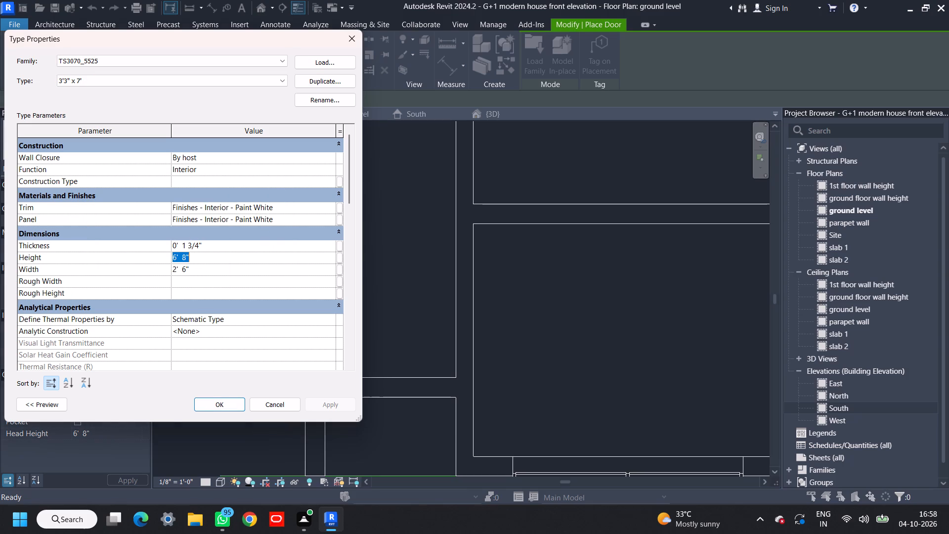
pyautogui.write("7'")
pyautogui.press('Return')
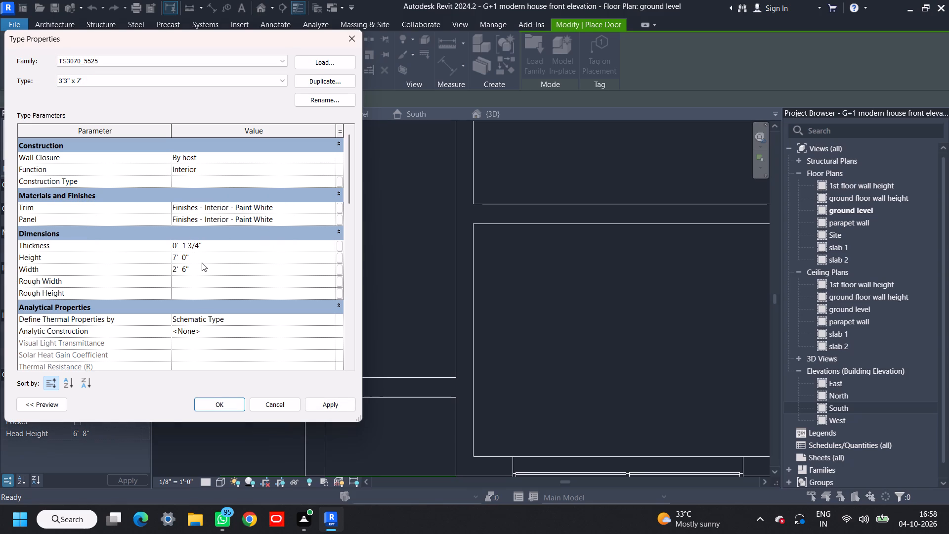
pyautogui.click(199, 272)
pyautogui.write('3\'3"')
pyautogui.press('Return')
pyautogui.scroll(-5, 232, 277)
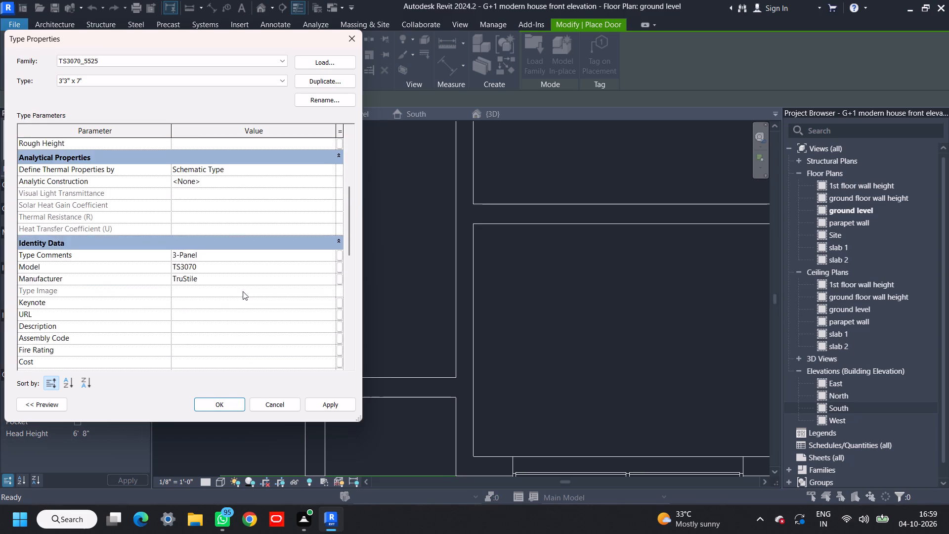
pyautogui.scroll(-9, 244, 296)
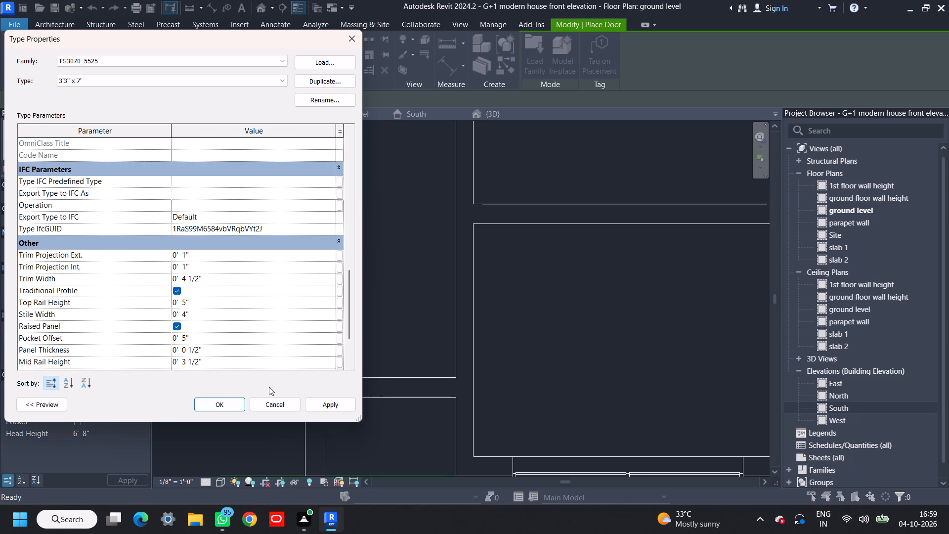
pyautogui.scroll(-5, 259, 344)
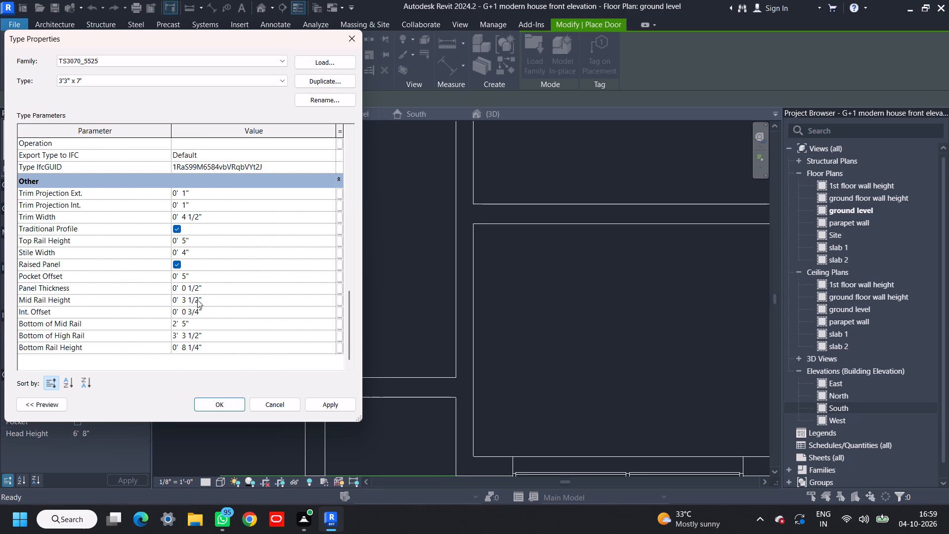
pyautogui.click(327, 405)
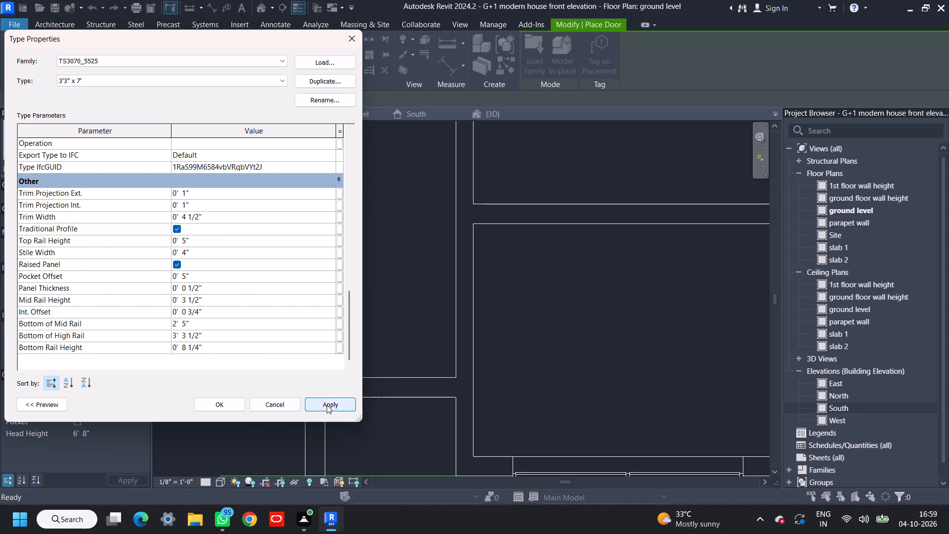
pyautogui.click(236, 406)
# Place the 3'3" x 7' door in the recessed cross wall, about 3'-3 1/2" from the west wall, and view it in the South elevation.
pyautogui.scroll(1, 410, 398)
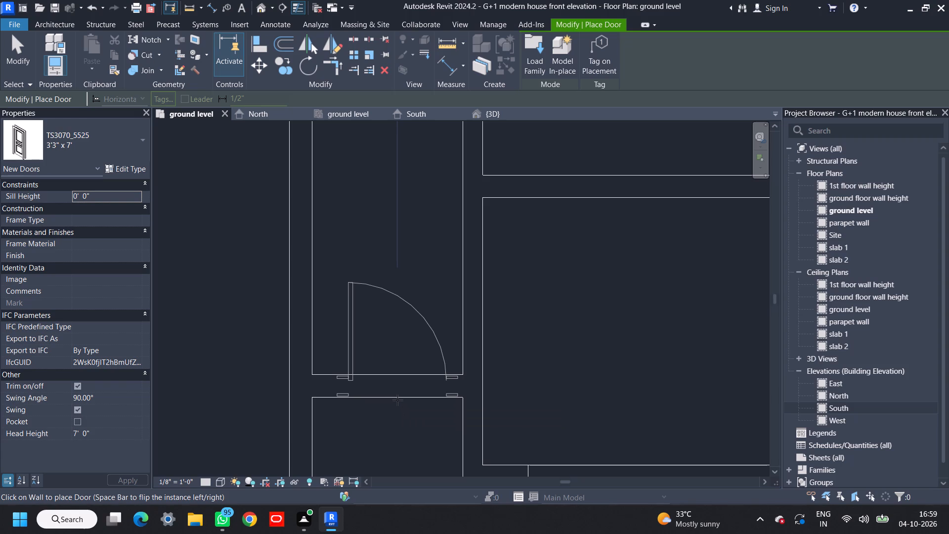
pyautogui.click(400, 400)
pyautogui.scroll(-3, 478, 383)
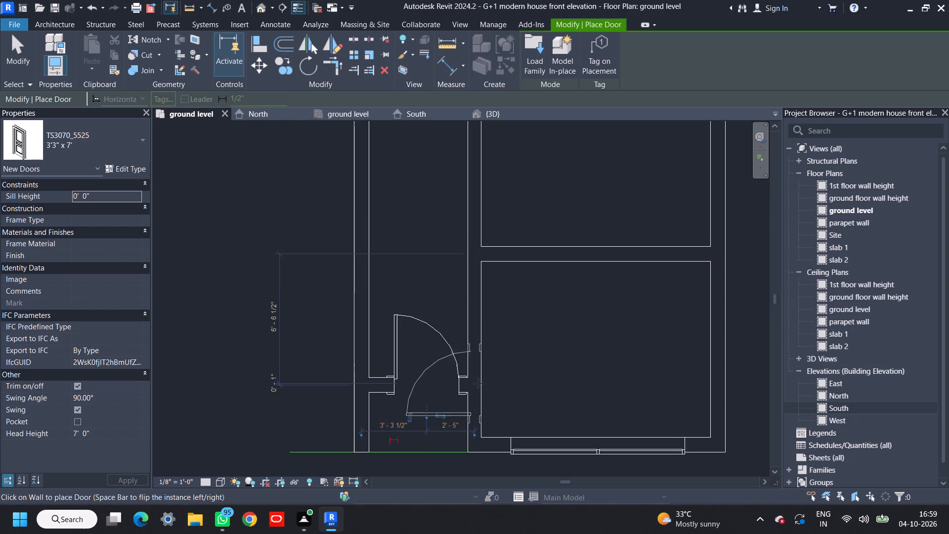
pyautogui.moveTo(481, 380); pyautogui.dragTo(482, 385, button='middle')
pyautogui.press('Escape')
pyautogui.click(422, 110)
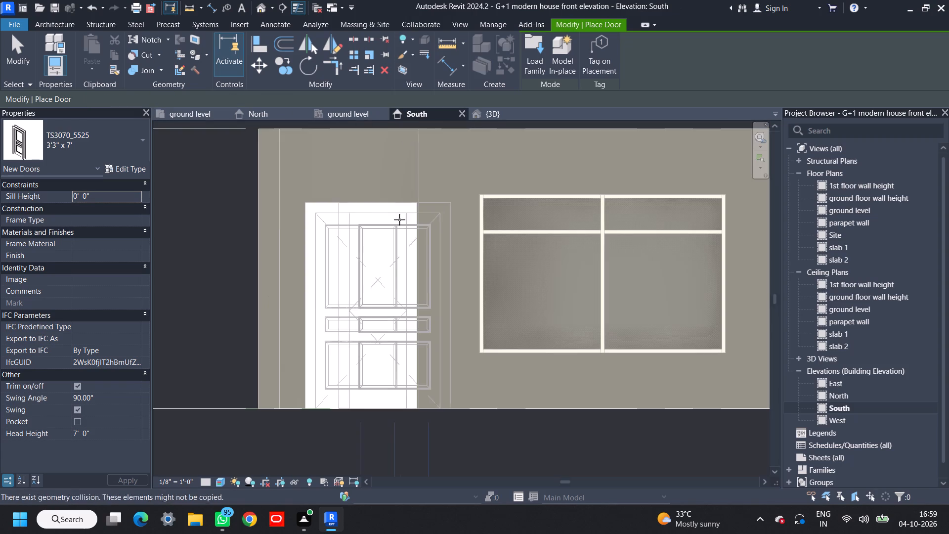
pyautogui.scroll(-3, 422, 340)
pyautogui.middleClick(452, 330)
pyautogui.press('Escape')
pyautogui.scroll(3, 393, 327)
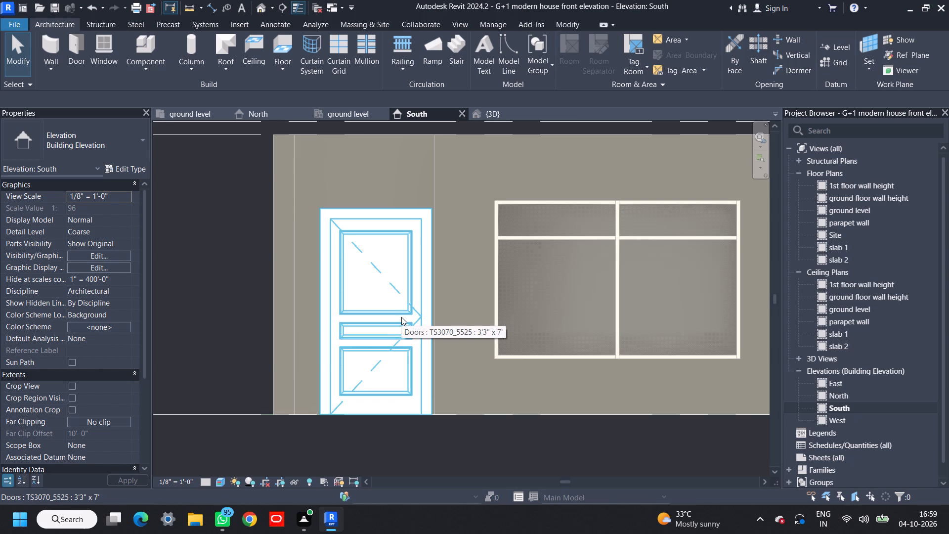
pyautogui.scroll(-3, 400, 315)
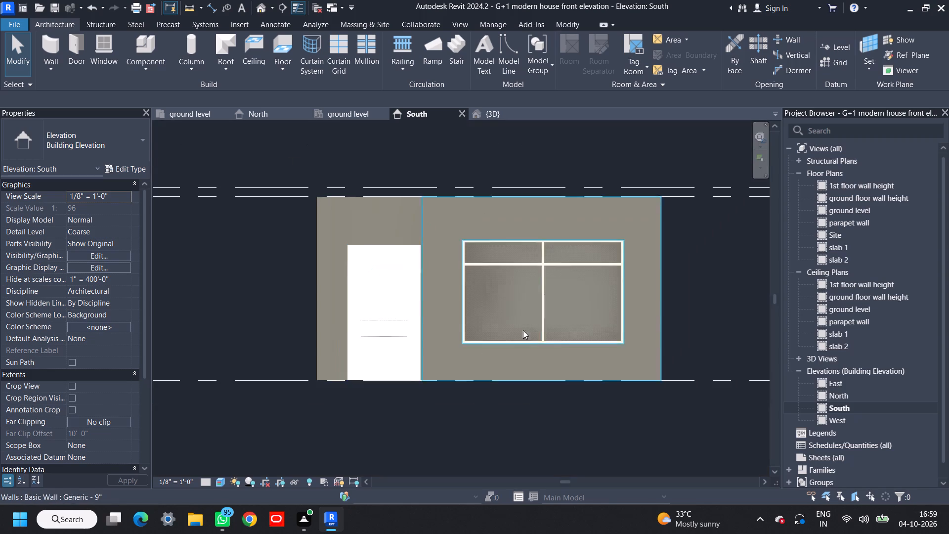
# Examine the placed entrance door, front window and level lines in the South elevation.
pyautogui.scroll(-2, 613, 360)
pyautogui.moveTo(609, 360); pyautogui.dragTo(580, 367, button='middle')
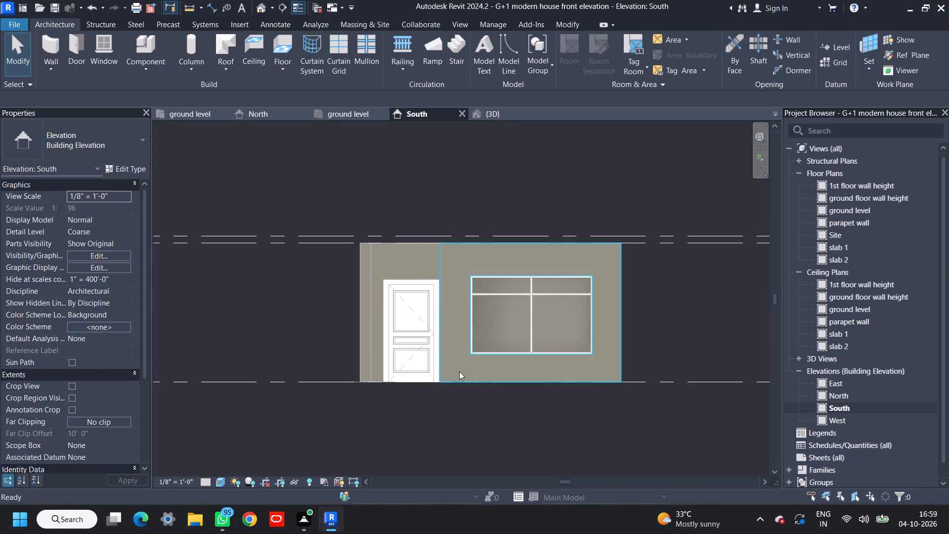
pyautogui.moveTo(453, 384); pyautogui.dragTo(427, 358, button='middle')
pyautogui.scroll(-3, 450, 348)
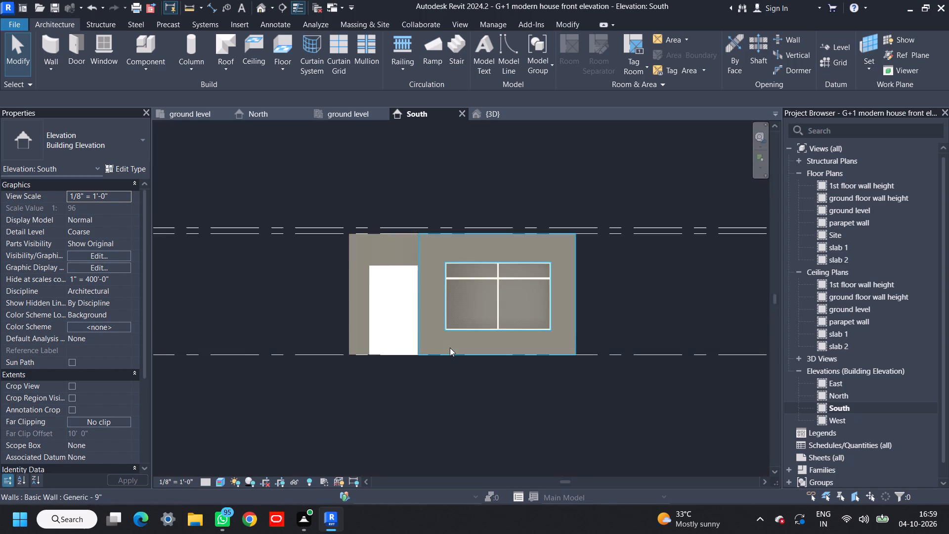
pyautogui.moveTo(576, 332); pyautogui.dragTo(509, 403, button='middle')
pyautogui.scroll(-1, 504, 389)
pyautogui.moveTo(503, 378); pyautogui.dragTo(514, 342, button='middle')
pyautogui.scroll(2, 512, 337)
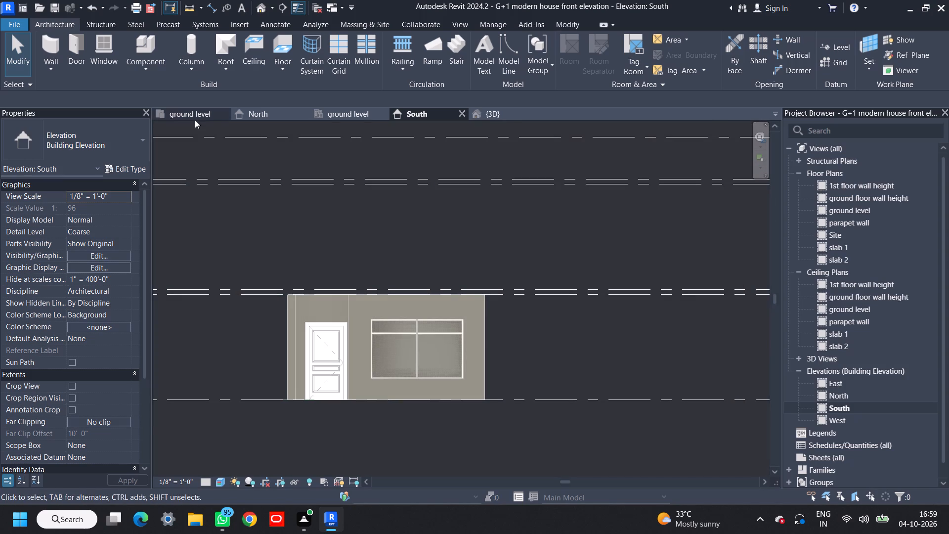
# In the ground level plan, place two more 3'3" x 7' doors in the corridor wall, the northern one 3' from the room partition.
pyautogui.click(194, 119)
pyautogui.scroll(-9, 445, 251)
pyautogui.moveTo(497, 261); pyautogui.dragTo(449, 287, button='middle')
pyautogui.scroll(3, 477, 284)
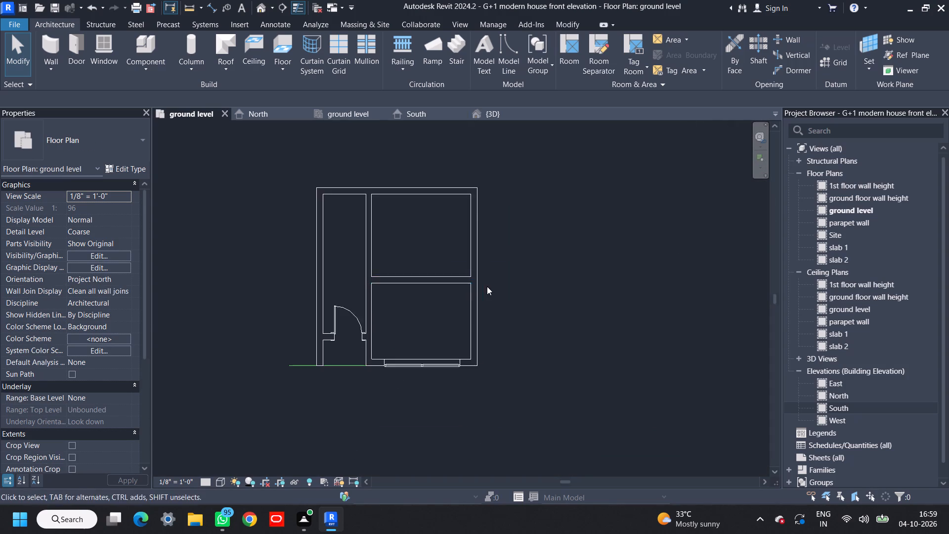
pyautogui.moveTo(491, 289); pyautogui.dragTo(520, 293, button='middle')
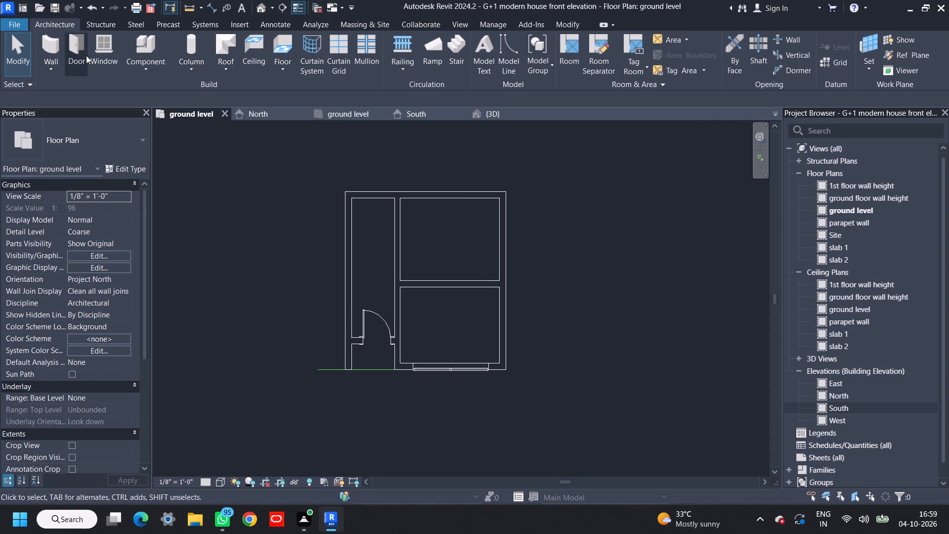
pyautogui.scroll(2, 363, 308)
pyautogui.click(363, 308)
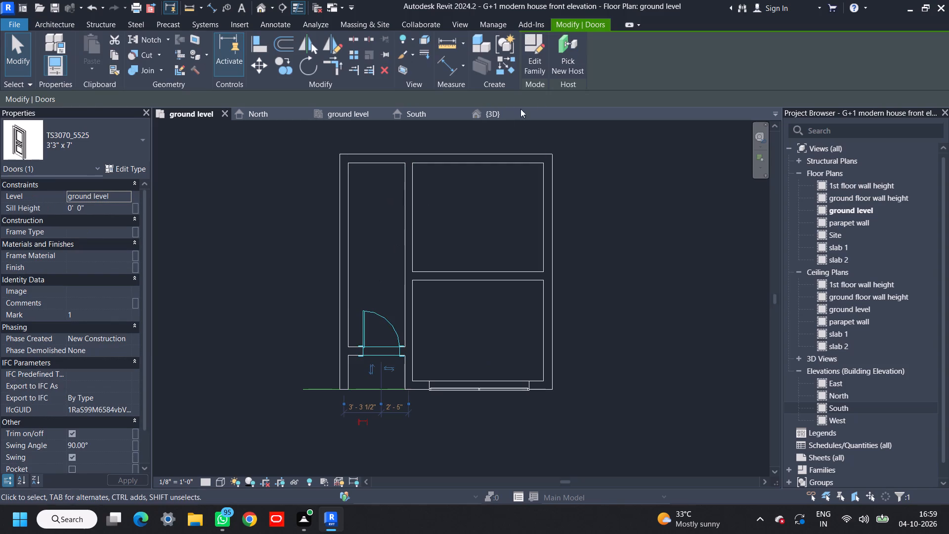
pyautogui.click(501, 70)
pyautogui.scroll(4, 405, 226)
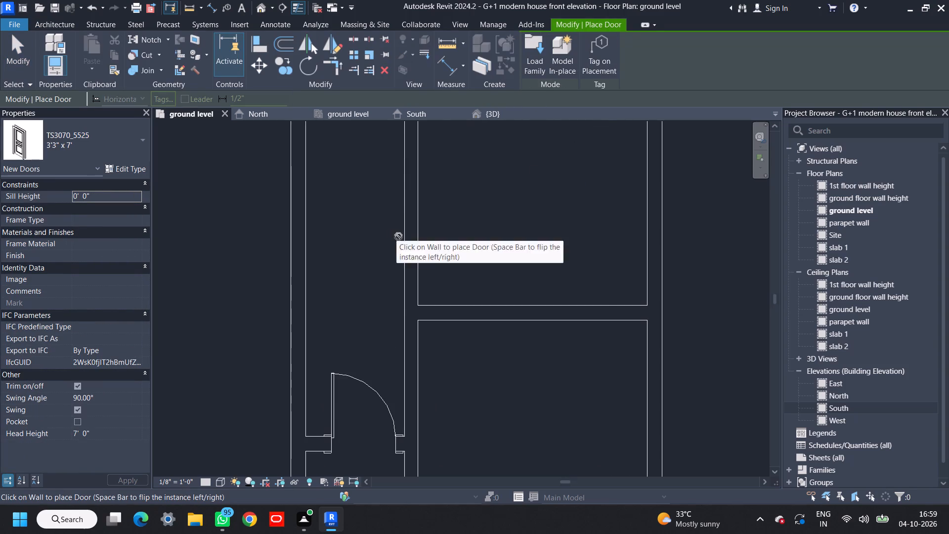
pyautogui.click(407, 256)
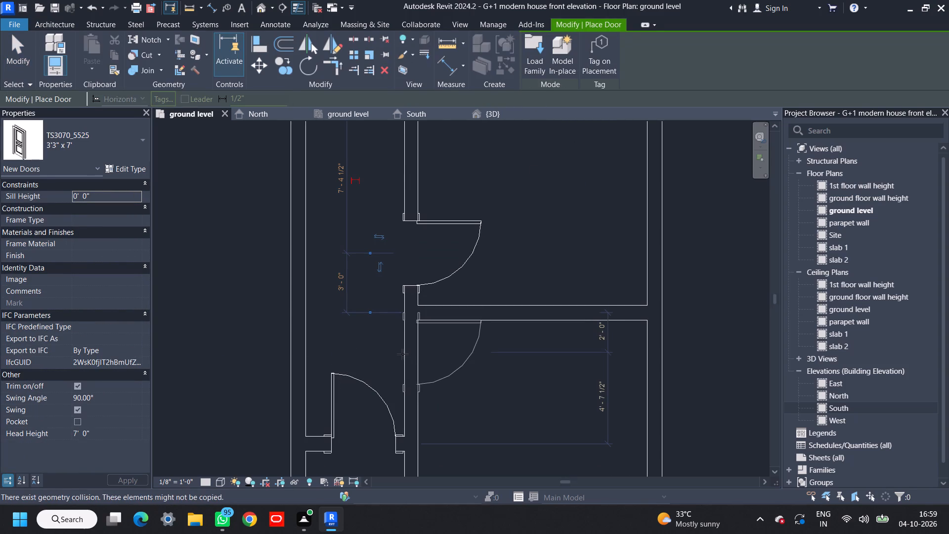
pyautogui.click(401, 359)
pyautogui.press('Escape')
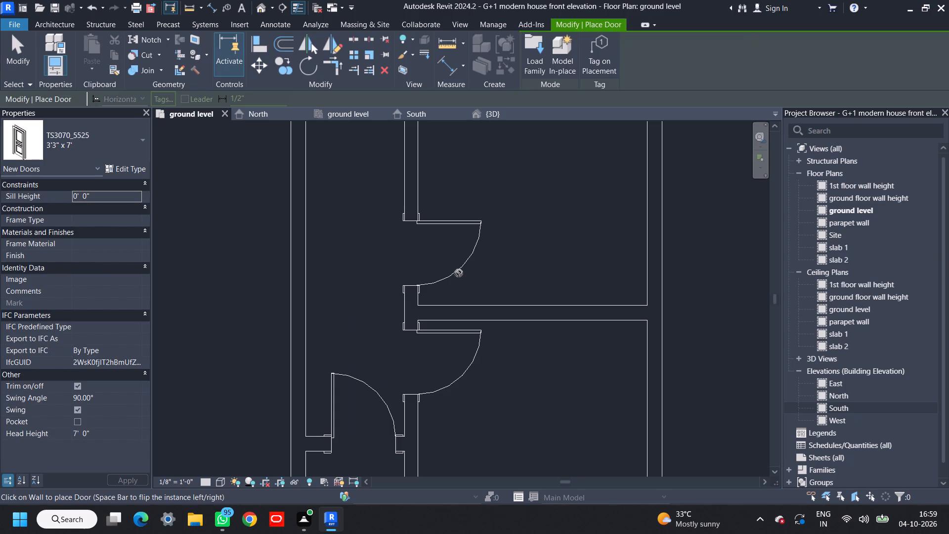
pyautogui.press('Escape')
# Flip the northern room's door so its hinge is on the side nearest the room partition.
pyautogui.click(457, 270)
pyautogui.press('Escape')
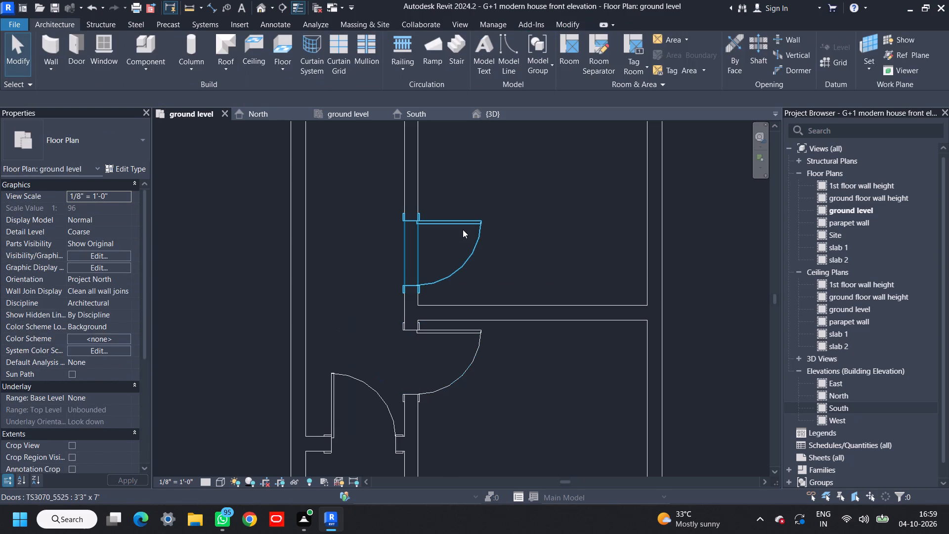
pyautogui.press('Escape')
pyautogui.click(458, 221)
pyautogui.press('space')
pyautogui.press('Escape')
# Examine the ground floor walls, entrance door and front glazing from above and from the front in 3D.
pyautogui.scroll(-4, 661, 280)
pyautogui.moveTo(667, 290); pyautogui.dragTo(612, 282, button='middle')
pyautogui.moveTo(482, 355); pyautogui.dragTo(472, 315, button='middle')
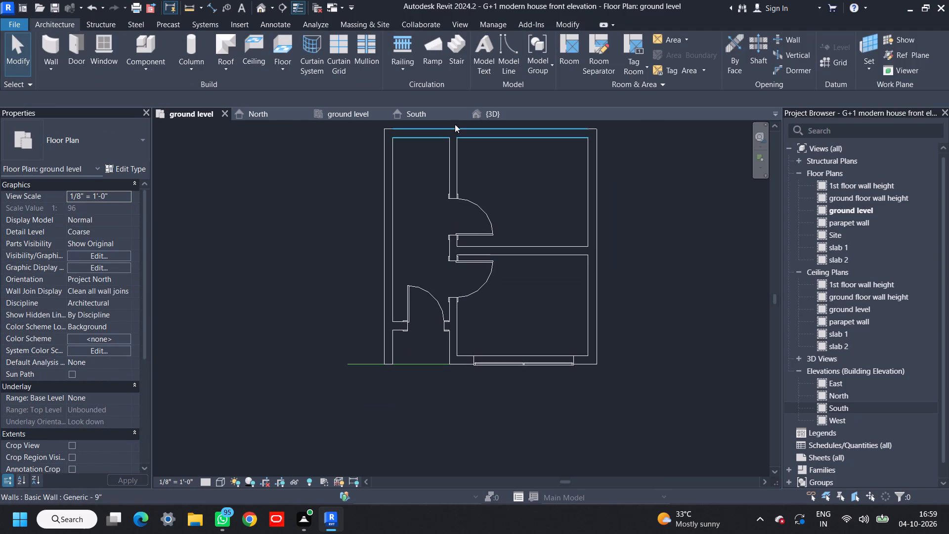
pyautogui.click(501, 111)
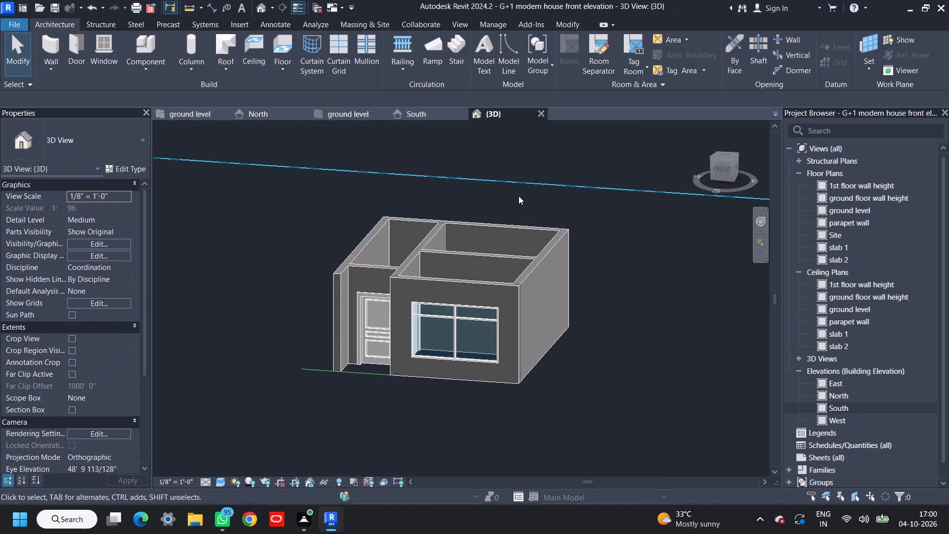
pyautogui.keyDown('shift'); pyautogui.moveTo(496, 348); pyautogui.dragTo(496, 352, button='middle'); pyautogui.keyUp('shift')
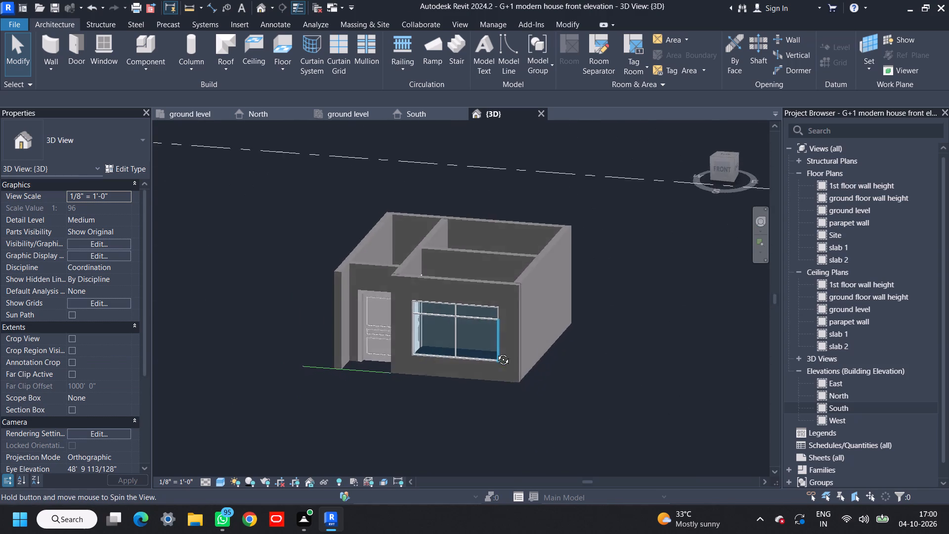
pyautogui.keyDown('shift'); pyautogui.moveTo(496, 352); pyautogui.dragTo(500, 358, button='middle'); pyautogui.keyUp('shift')
pyautogui.moveTo(423, 310); pyautogui.dragTo(432, 340, button='middle')
pyautogui.scroll(5, 375, 349)
pyautogui.scroll(-4, 371, 334)
pyautogui.keyDown('shift'); pyautogui.moveTo(371, 334); pyautogui.dragTo(371, 332, button='middle'); pyautogui.keyUp('shift')
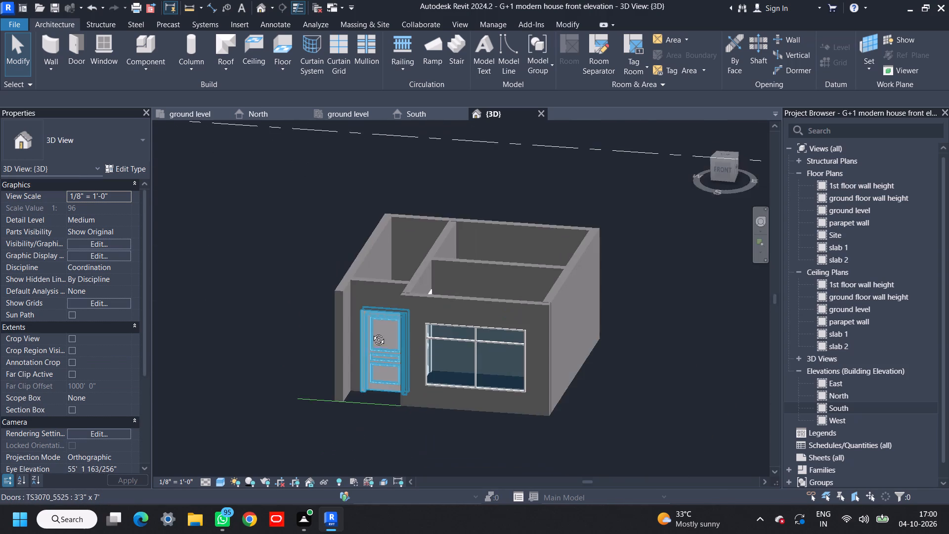
pyautogui.keyDown('shift'); pyautogui.moveTo(371, 332); pyautogui.dragTo(378, 279, button='middle'); pyautogui.keyUp('shift')
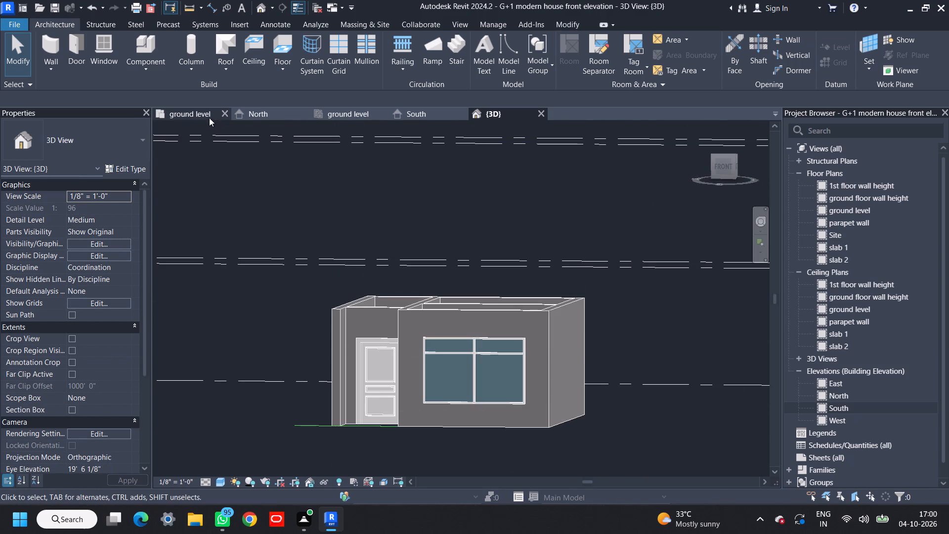
# Start an architectural floor in the ground level plan and sketch its rectangular boundary along the outer faces of the exterior walls.
pyautogui.click(209, 118)
pyautogui.scroll(-3, 438, 236)
pyautogui.moveTo(440, 236); pyautogui.dragTo(398, 281, button='middle')
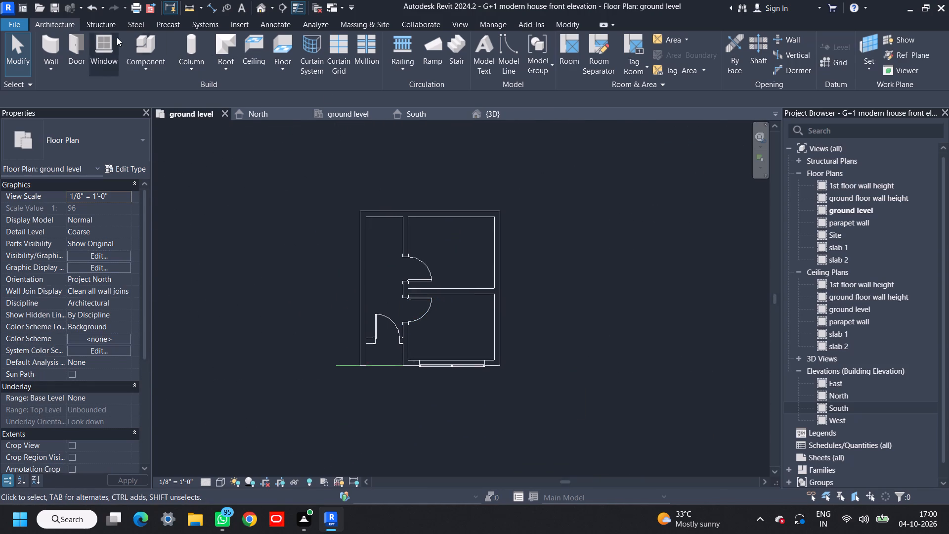
pyautogui.click(61, 27)
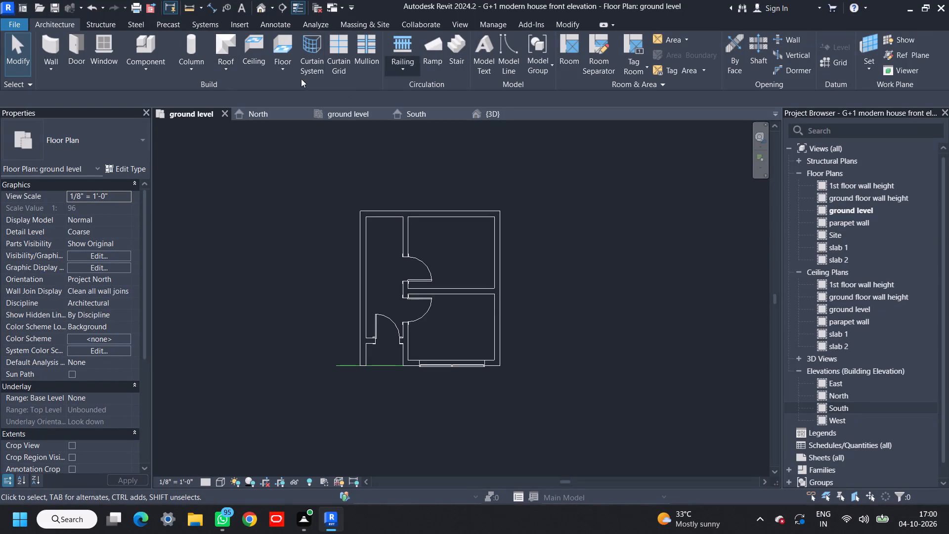
pyautogui.click(283, 47)
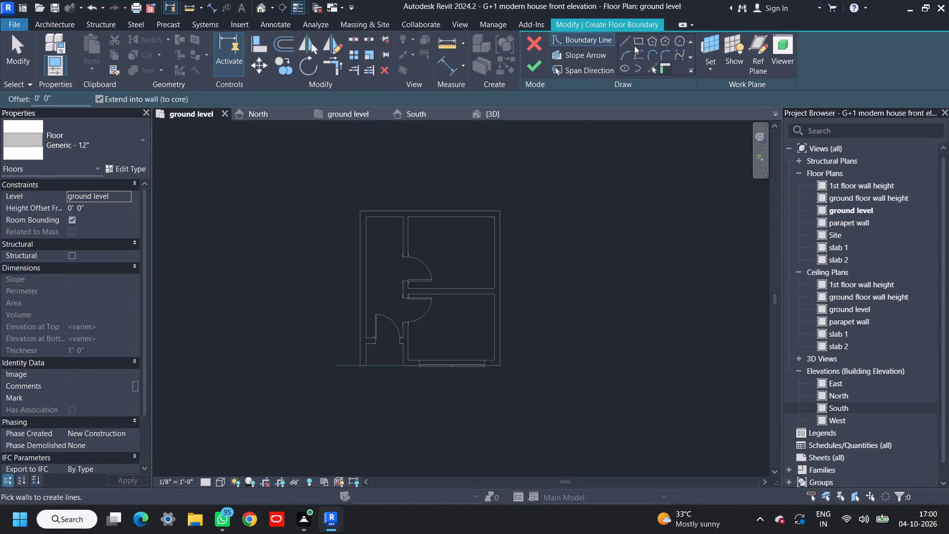
pyautogui.click(636, 42)
pyautogui.scroll(5, 370, 246)
pyautogui.click(347, 169)
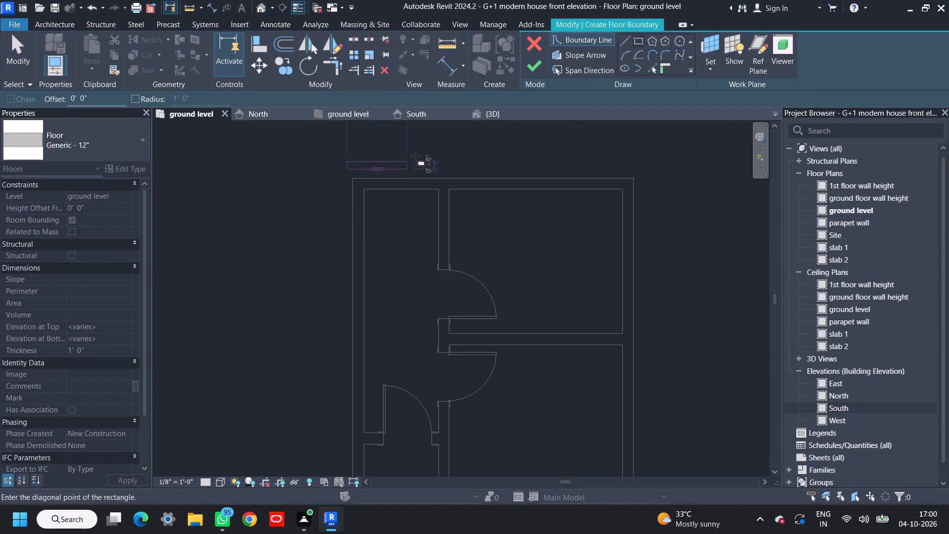
pyautogui.press('Escape')
pyautogui.click(347, 178)
pyautogui.scroll(-4, 409, 244)
pyautogui.moveTo(419, 255); pyautogui.dragTo(386, 153, button='middle')
pyautogui.scroll(4, 470, 279)
pyautogui.click(532, 289)
pyautogui.scroll(-3, 524, 290)
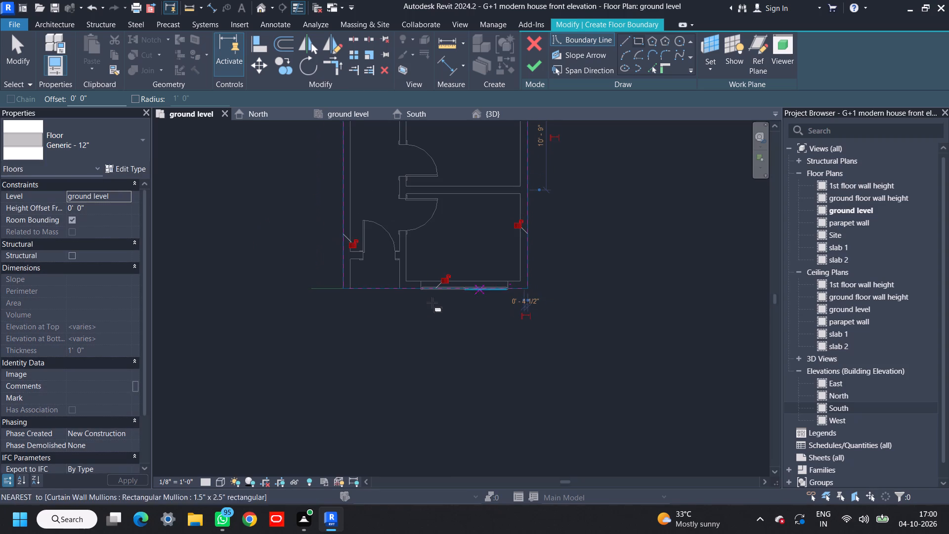
pyautogui.moveTo(417, 300); pyautogui.dragTo(416, 325, button='middle')
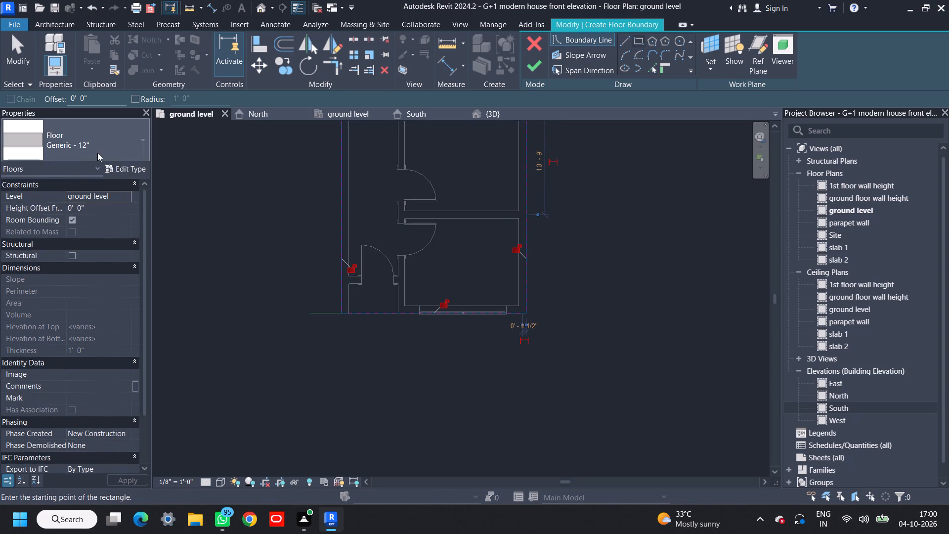
# Duplicate the Generic - 12" floor type and name the copy Generic - 6".
pyautogui.click(99, 153)
pyautogui.click(139, 140)
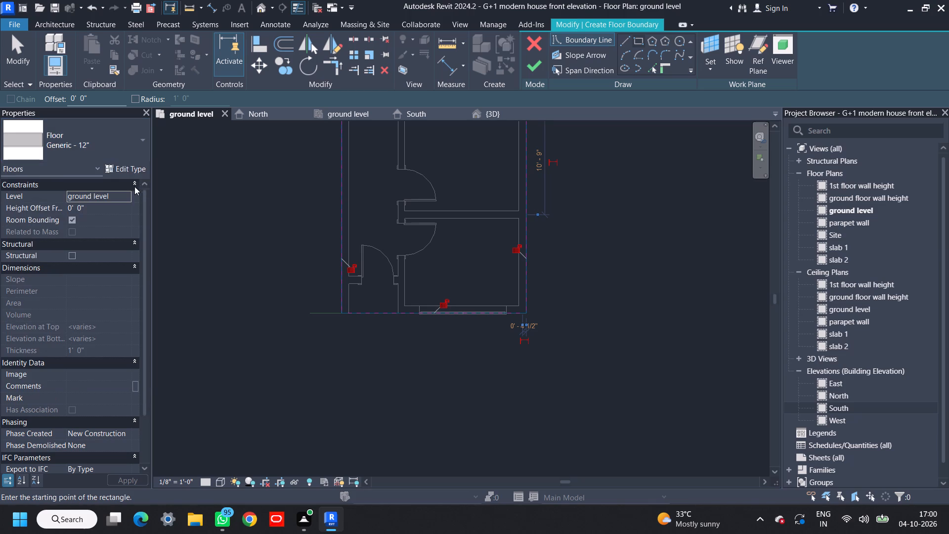
pyautogui.click(136, 173)
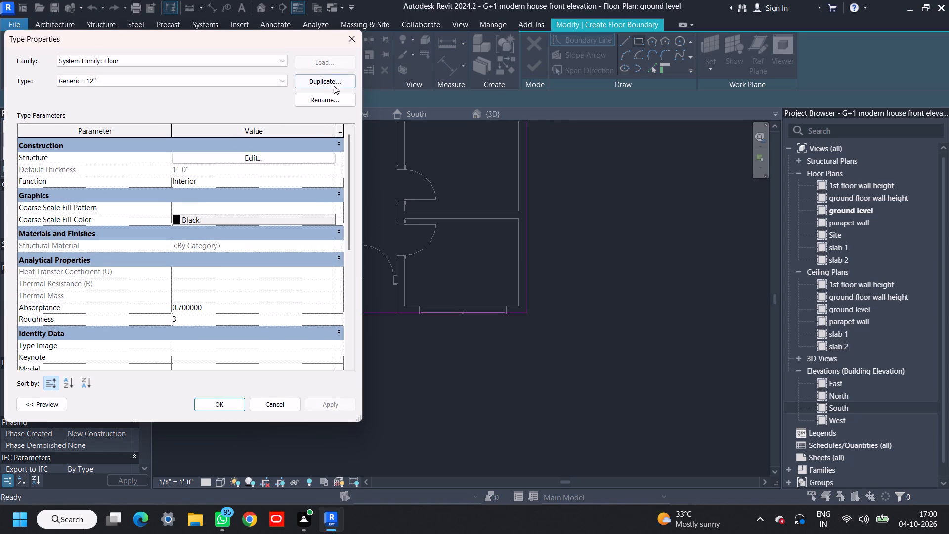
pyautogui.click(335, 81)
pyautogui.moveTo(186, 216); pyautogui.dragTo(184, 216)
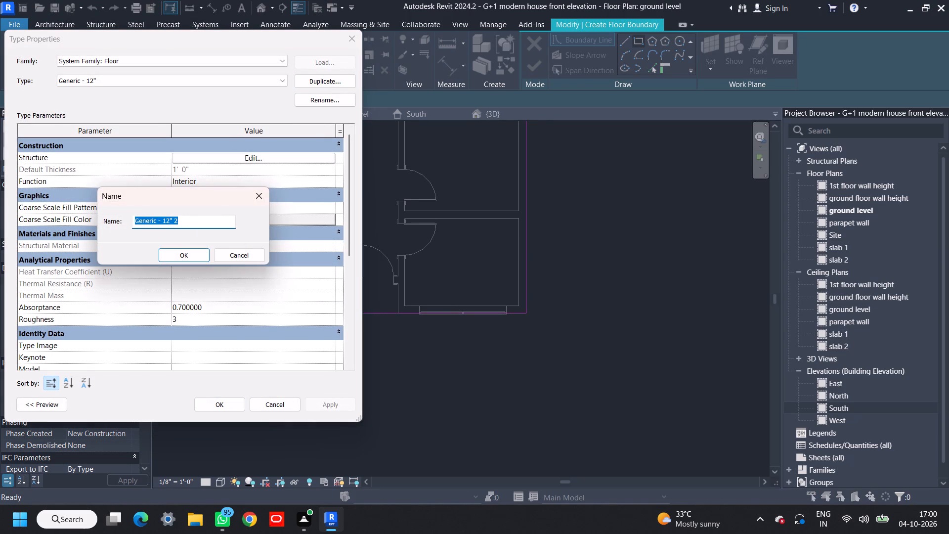
pyautogui.moveTo(184, 216); pyautogui.dragTo(166, 220)
pyautogui.moveTo(186, 220); pyautogui.dragTo(164, 223)
pyautogui.write('6"')
pyautogui.press('Return')
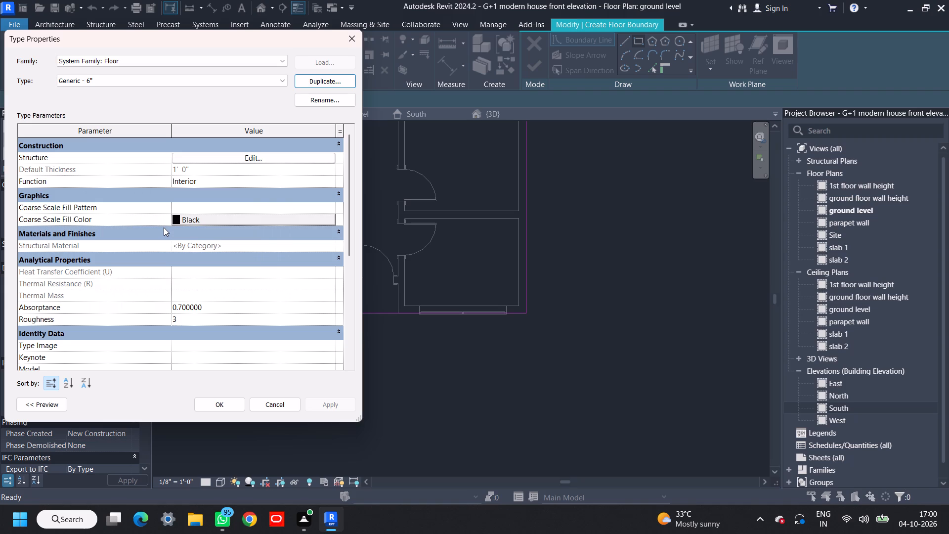
# Set the Generic - 6" floor's structure layer thickness to 6" and apply the type properties.
pyautogui.click(228, 159)
pyautogui.click(184, 164)
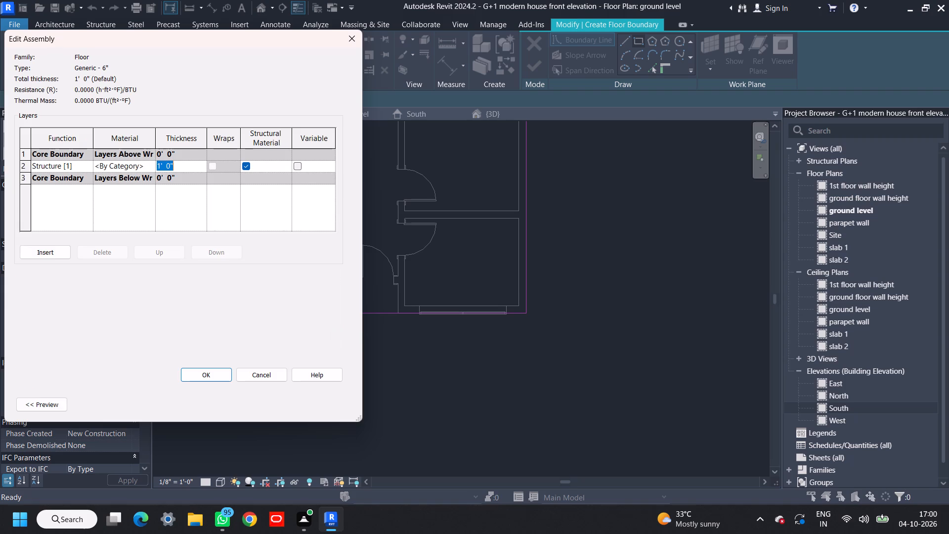
pyautogui.write('6"')
pyautogui.press('Return')
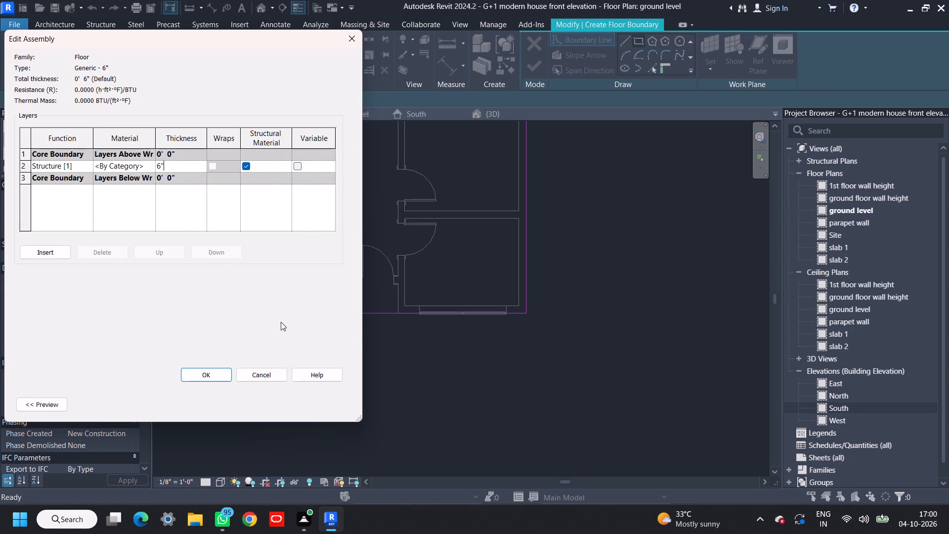
pyautogui.click(221, 377)
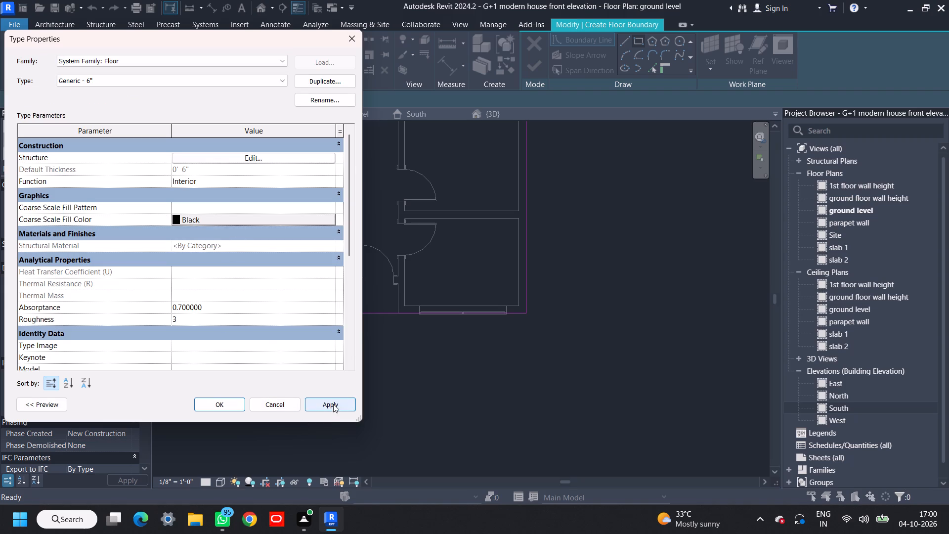
pyautogui.click(333, 404)
pyautogui.click(221, 403)
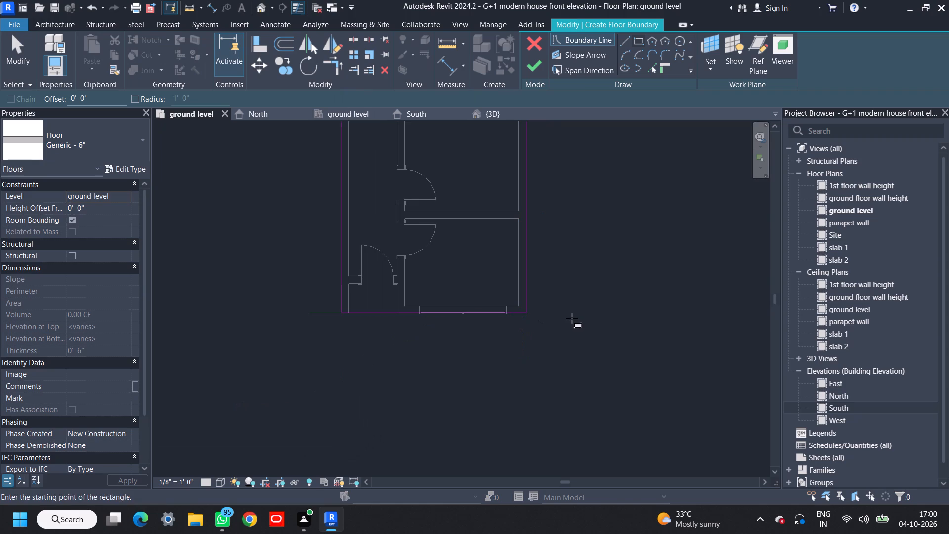
# Finish the floor boundary sketch to create the ground level slab, and view it in 3D.
pyautogui.moveTo(562, 317); pyautogui.dragTo(491, 395, button='middle')
pyautogui.scroll(-1, 491, 393)
pyautogui.moveTo(493, 357); pyautogui.dragTo(502, 349, button='middle')
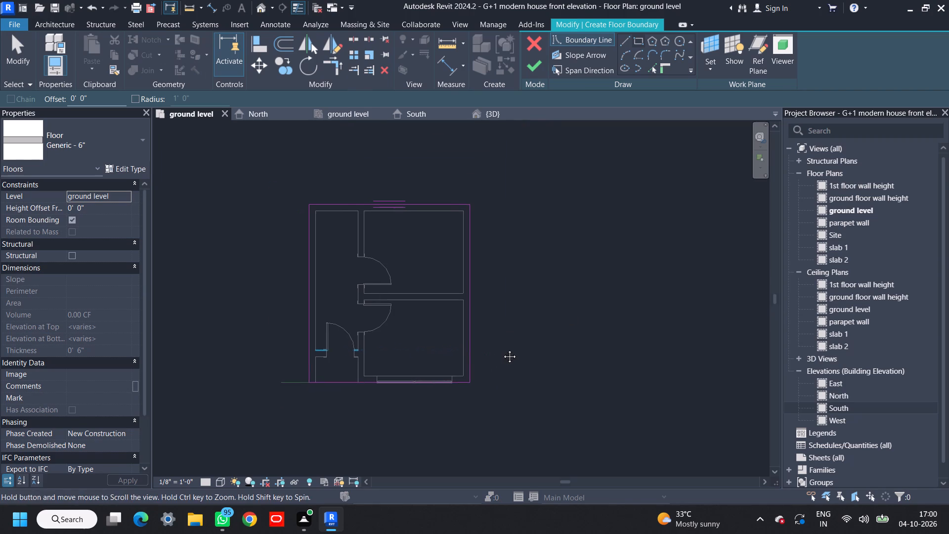
pyautogui.moveTo(502, 349); pyautogui.dragTo(503, 357, button='middle')
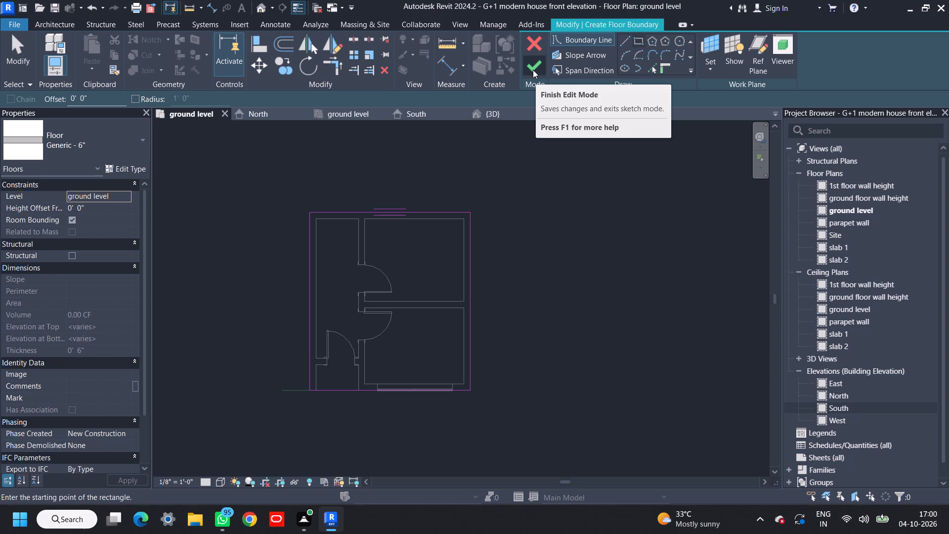
pyautogui.click(533, 70)
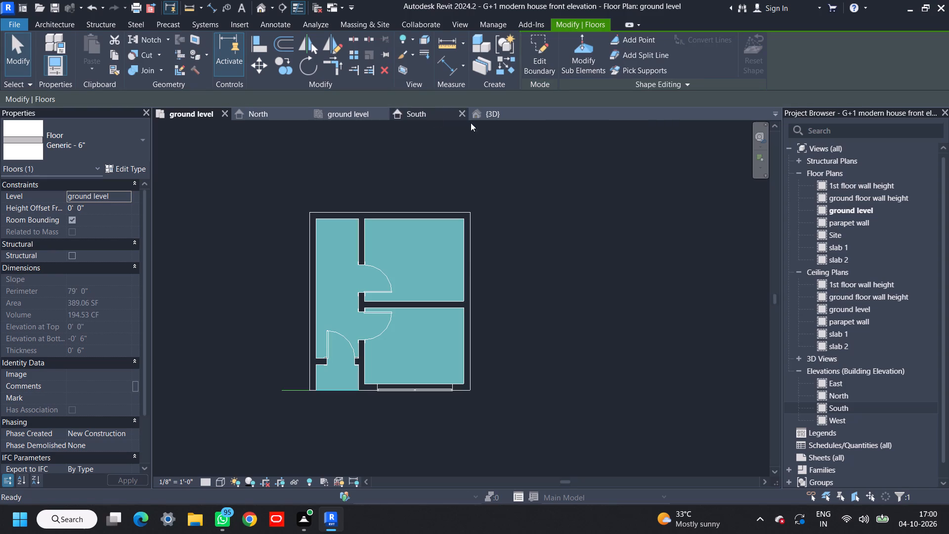
pyautogui.click(490, 116)
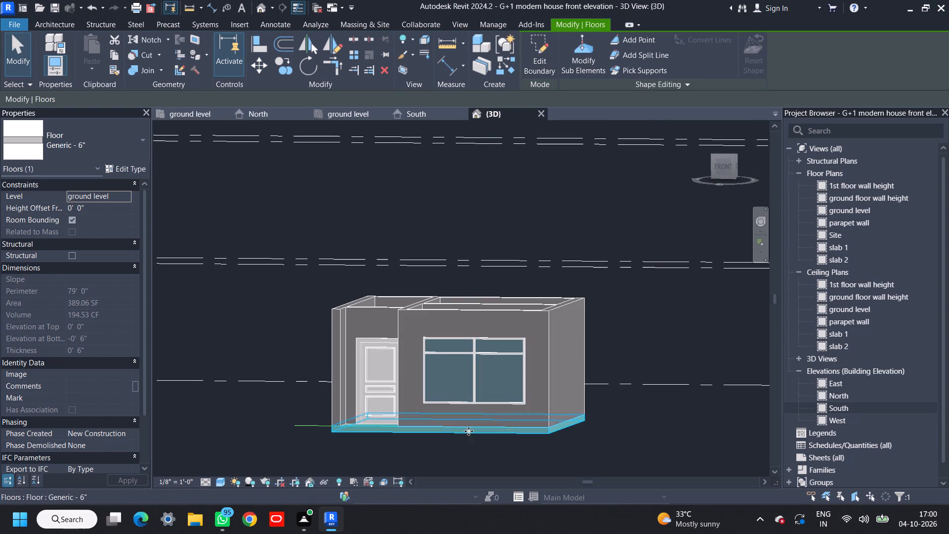
pyautogui.moveTo(482, 413); pyautogui.dragTo(400, 328, button='middle')
pyautogui.keyDown('shift'); pyautogui.moveTo(420, 329); pyautogui.dragTo(426, 356, button='middle'); pyautogui.keyUp('shift')
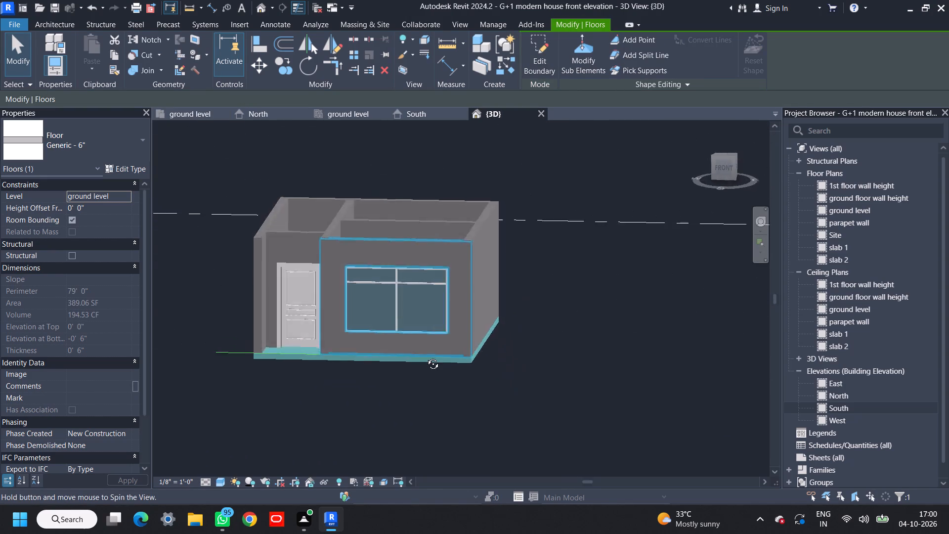
# Duplicate the ground slab's Generic - 6" floor type and name the copy Generic - 4".
pyautogui.keyDown('shift'); pyautogui.moveTo(426, 356); pyautogui.dragTo(449, 403, button='middle'); pyautogui.keyUp('shift')
pyautogui.scroll(4, 337, 386)
pyautogui.keyDown('shift'); pyautogui.moveTo(380, 391); pyautogui.dragTo(353, 325, button='middle'); pyautogui.keyUp('shift')
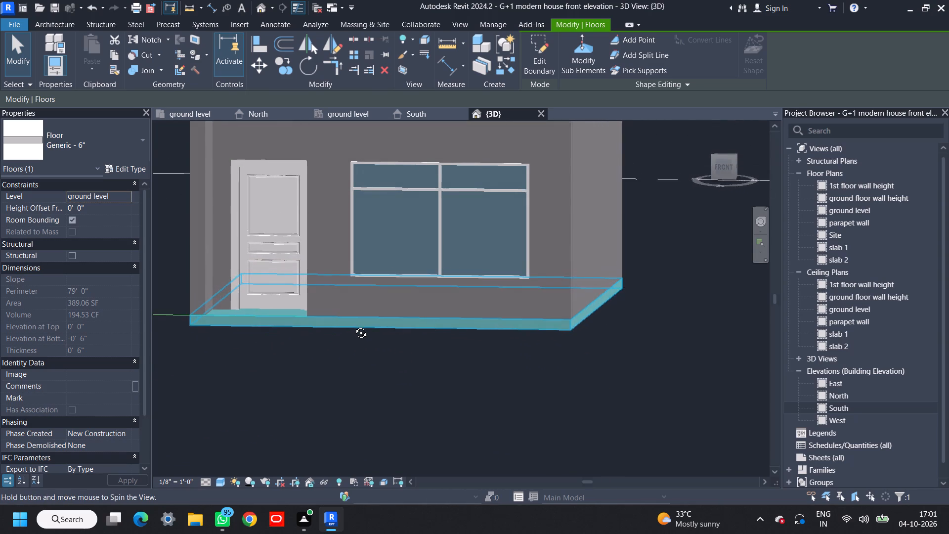
pyautogui.keyDown('shift'); pyautogui.moveTo(353, 325); pyautogui.dragTo(357, 325, button='middle'); pyautogui.keyUp('shift')
pyautogui.scroll(-2, 357, 324)
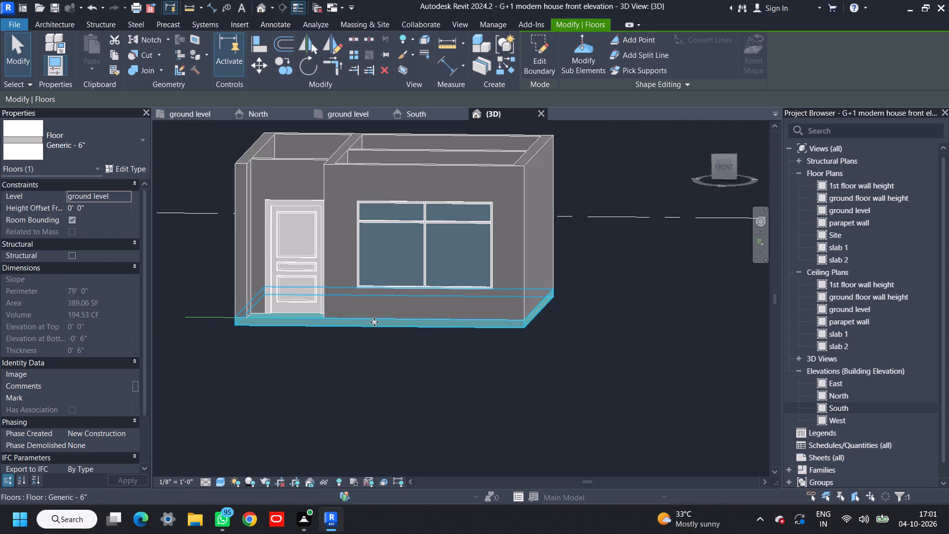
pyautogui.keyDown('shift'); pyautogui.moveTo(377, 322); pyautogui.dragTo(380, 351, button='middle'); pyautogui.keyUp('shift')
pyautogui.click(114, 172)
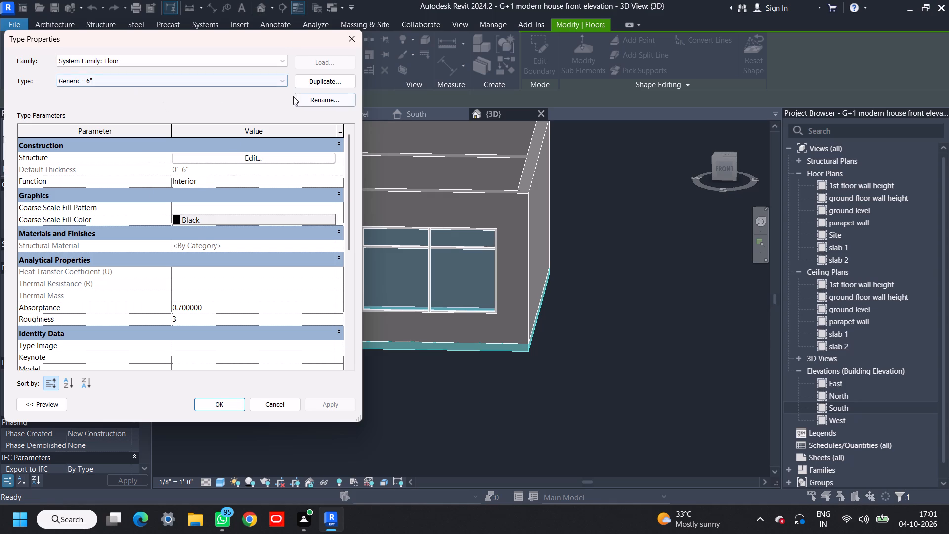
pyautogui.click(298, 81)
pyautogui.moveTo(191, 222); pyautogui.dragTo(164, 228)
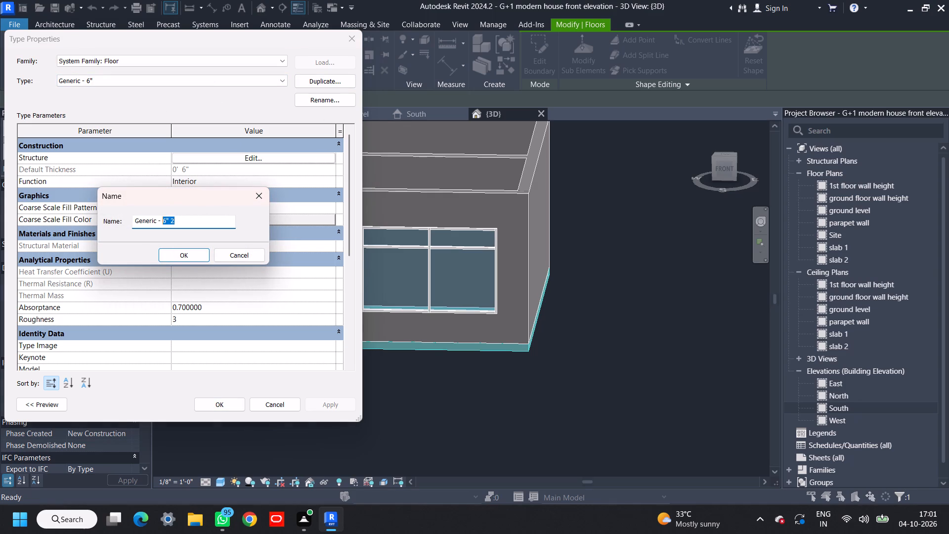
pyautogui.moveTo(164, 228); pyautogui.dragTo(164, 228)
pyautogui.write('4"')
pyautogui.press('Return')
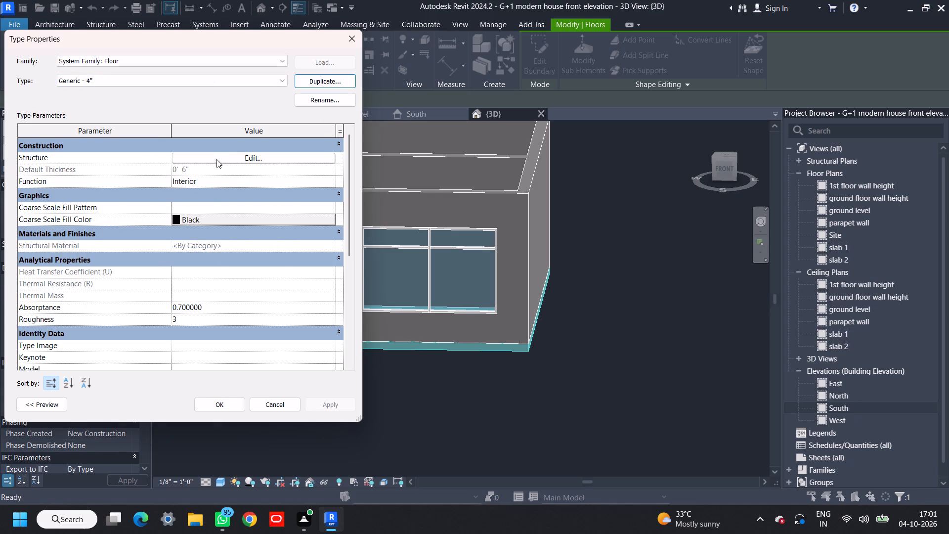
# Set the Generic - 4" floor's structure layer thickness to 4" and apply the type properties.
pyautogui.click(219, 155)
pyautogui.moveTo(179, 170); pyautogui.dragTo(123, 161)
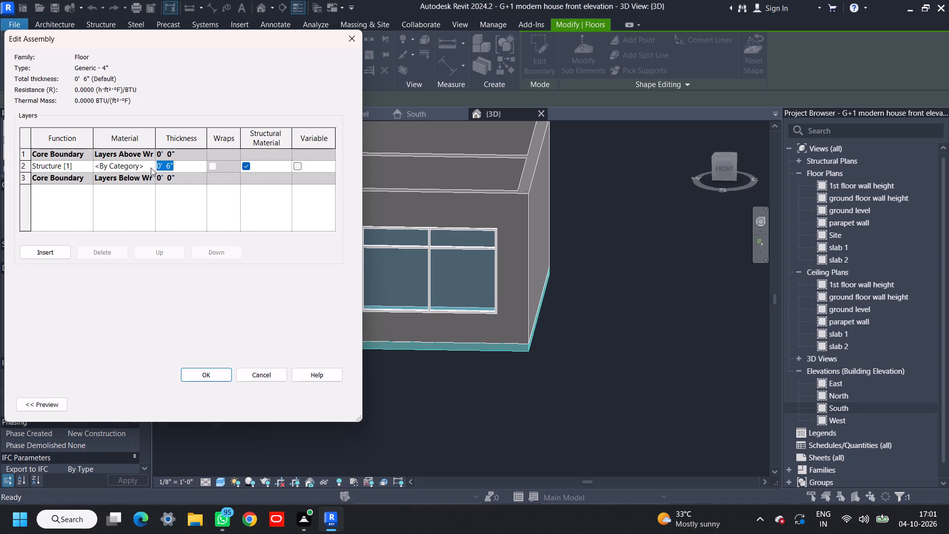
pyautogui.write('4"')
pyautogui.press('Return')
pyautogui.click(213, 380)
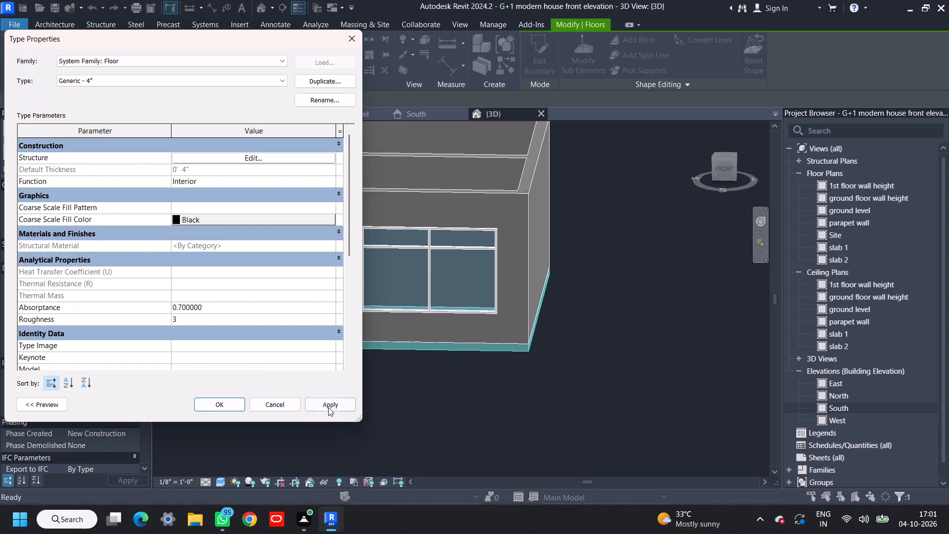
pyautogui.click(328, 407)
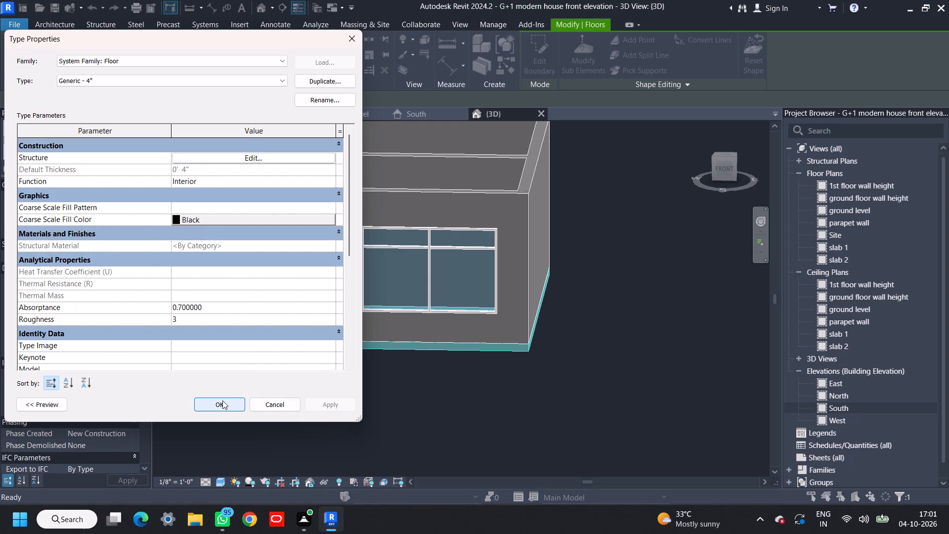
pyautogui.click(222, 400)
pyautogui.press('Escape')
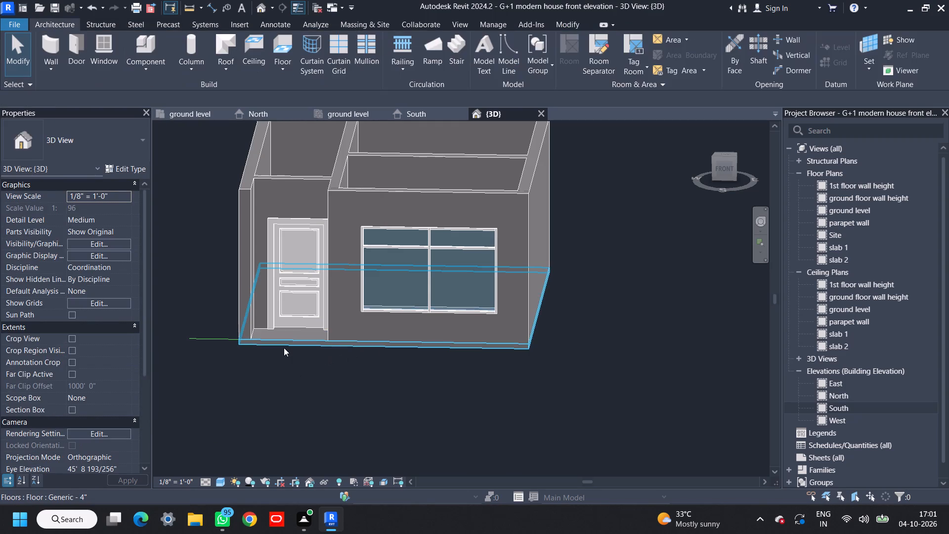
# Examine the ground slab beneath the walls in the 3D view.
pyautogui.click(284, 344)
pyautogui.moveTo(354, 382); pyautogui.dragTo(340, 393, button='middle')
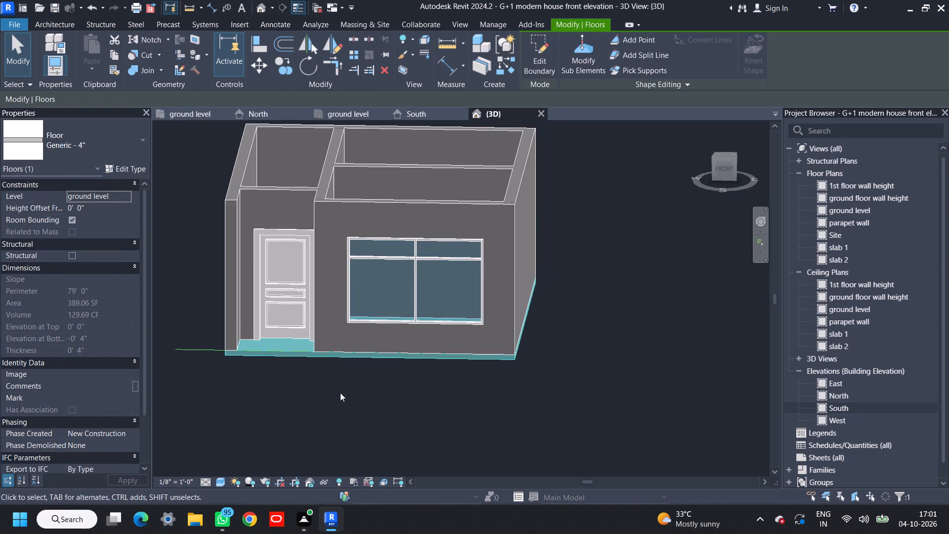
pyautogui.press('Escape')
pyautogui.scroll(-2, 554, 322)
pyautogui.moveTo(569, 320); pyautogui.dragTo(552, 360, button='middle')
pyautogui.scroll(3, 367, 381)
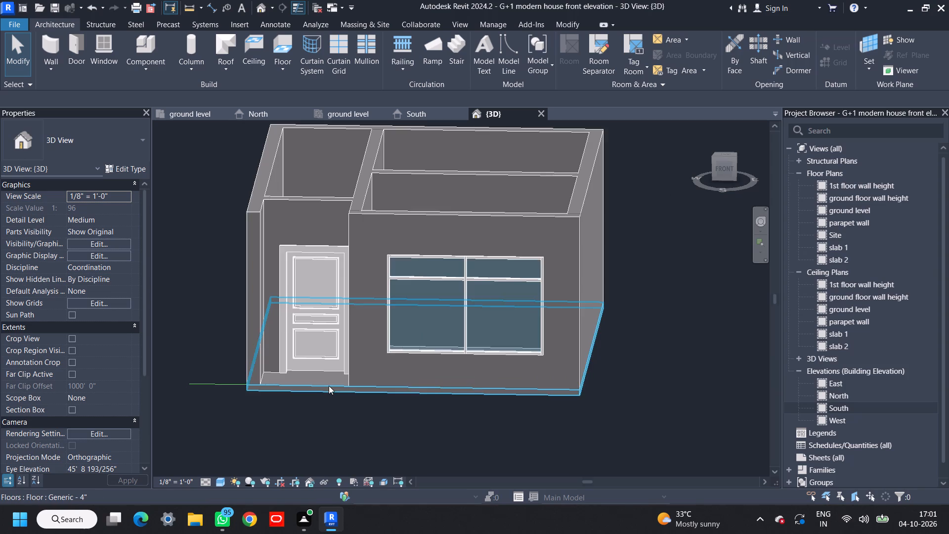
pyautogui.scroll(-3, 658, 315)
pyautogui.moveTo(656, 320); pyautogui.dragTo(607, 343, button='middle')
# Start a rectangular Generic - 6" architectural floor in the ground level plan and set its height offset to 10'.
pyautogui.click(197, 116)
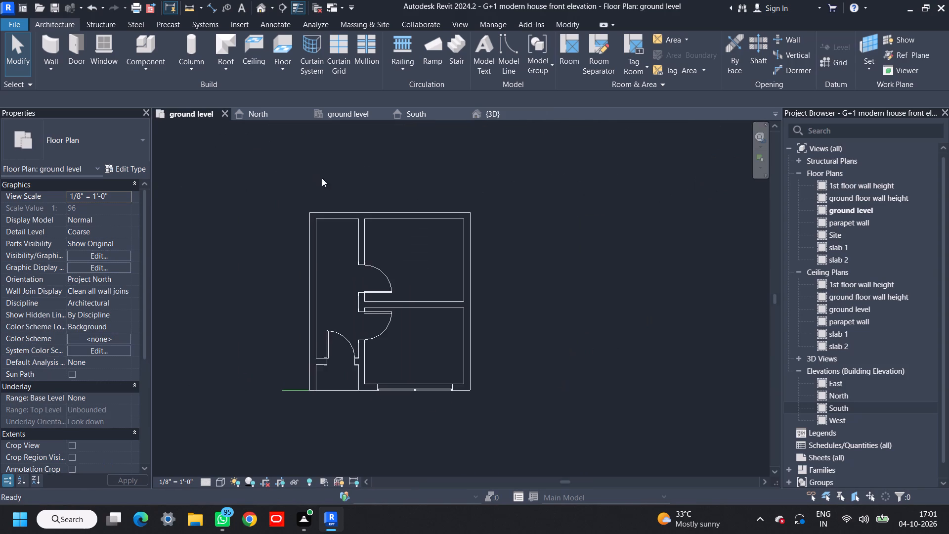
pyautogui.scroll(-2, 355, 196)
pyautogui.moveTo(411, 219); pyautogui.dragTo(422, 245, button='middle')
pyautogui.scroll(2, 453, 257)
pyautogui.moveTo(462, 259); pyautogui.dragTo(532, 227, button='middle')
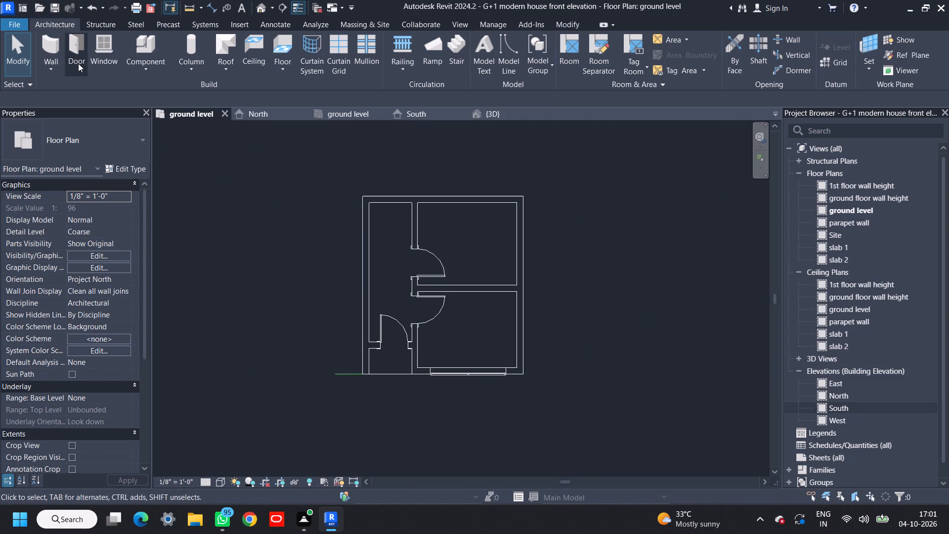
pyautogui.click(290, 48)
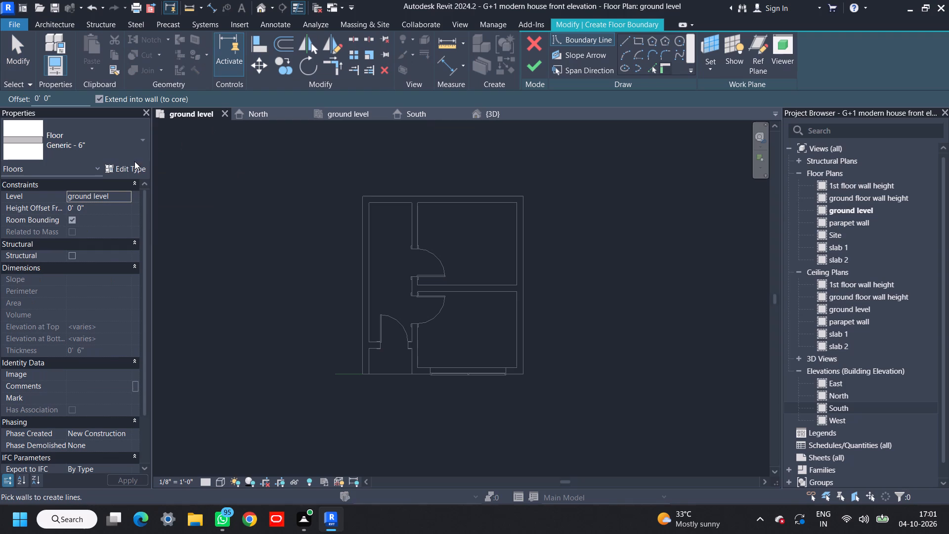
pyautogui.moveTo(413, 240); pyautogui.dragTo(381, 235, button='middle')
pyautogui.scroll(1, 402, 193)
pyautogui.click(638, 39)
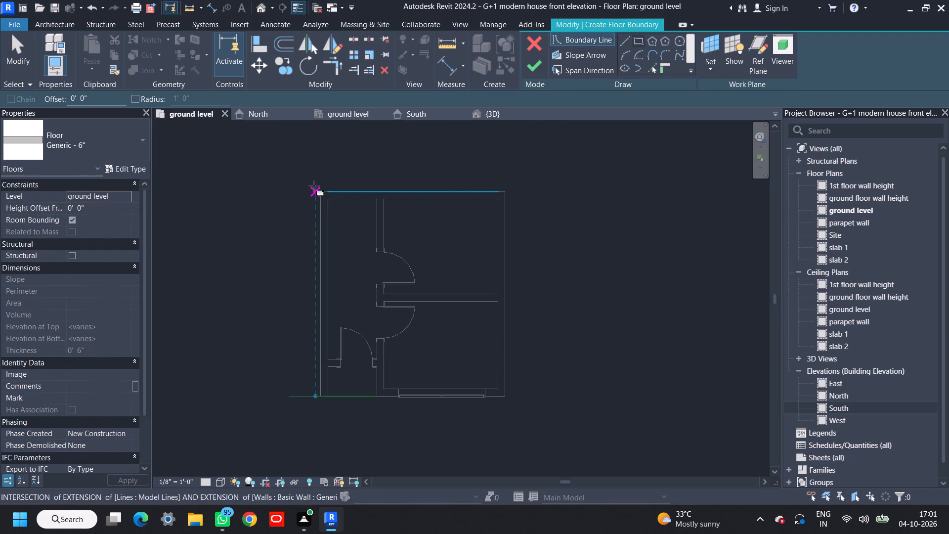
pyautogui.scroll(3, 318, 189)
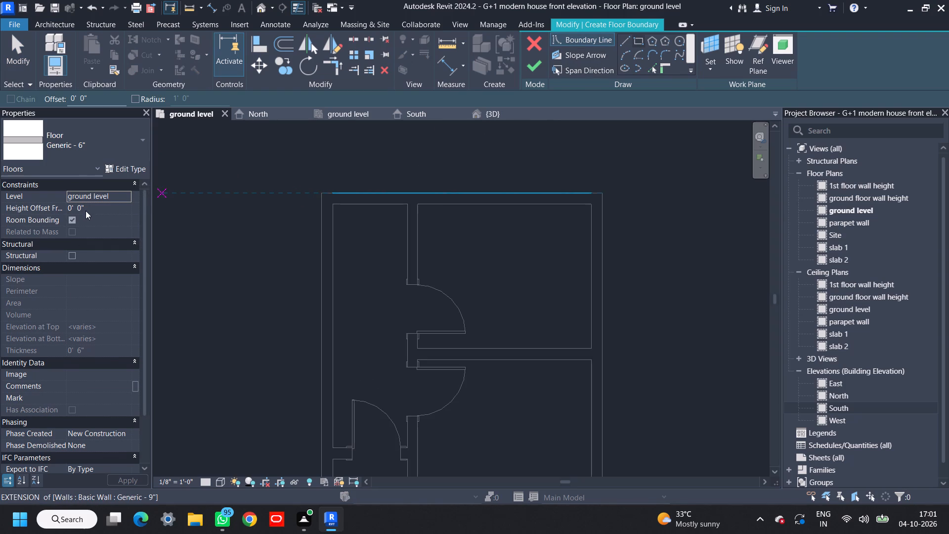
pyautogui.moveTo(89, 205); pyautogui.dragTo(43, 199)
pyautogui.write("10'")
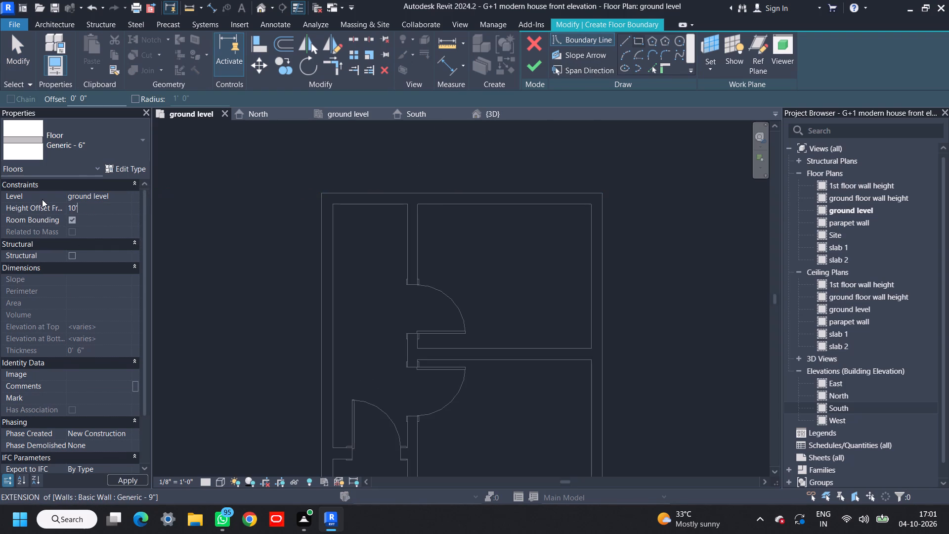
pyautogui.press('Return')
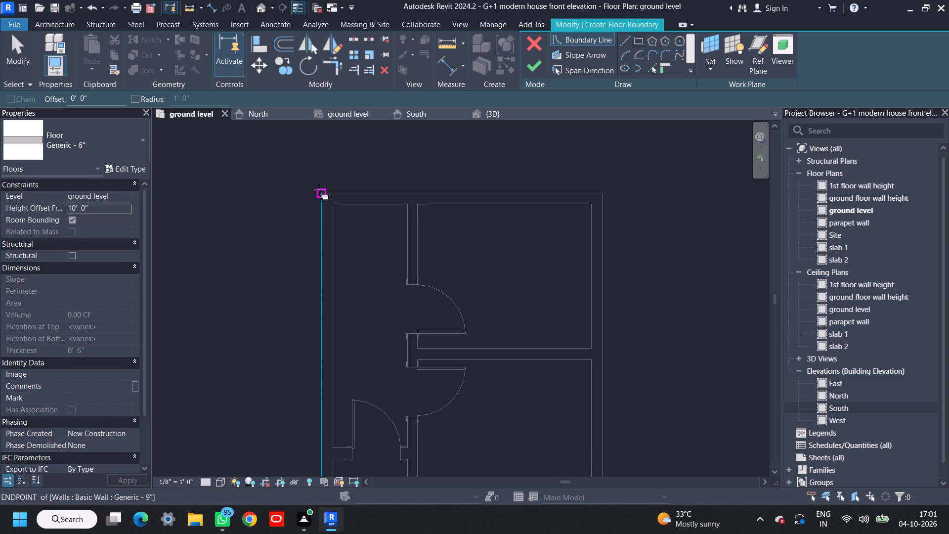
# Sketch the floor's rectangular boundary between opposite outer corners of the exterior walls and finish the slab.
pyautogui.click(319, 190)
pyautogui.scroll(-2, 412, 264)
pyautogui.moveTo(439, 280); pyautogui.dragTo(399, 215, button='middle')
pyautogui.scroll(4, 458, 346)
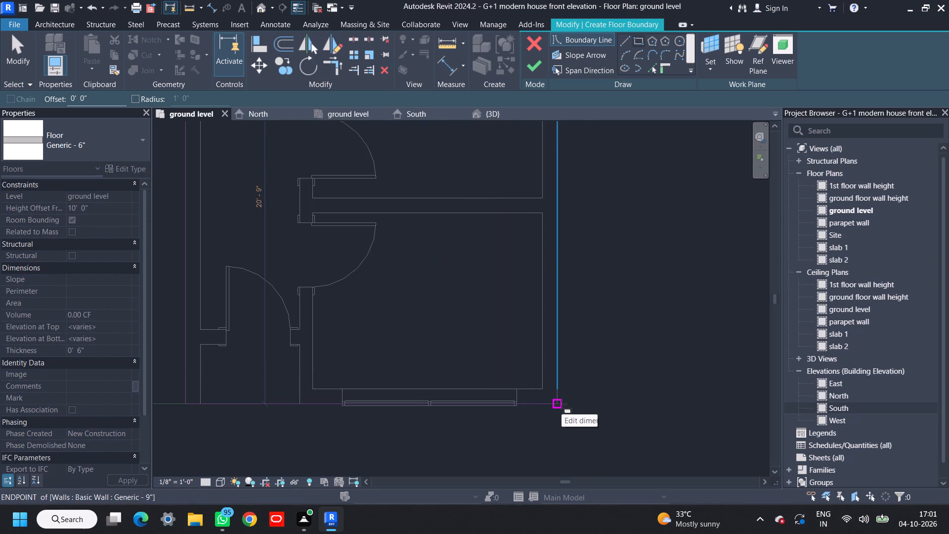
pyautogui.click(561, 404)
pyautogui.scroll(-4, 617, 221)
pyautogui.moveTo(633, 227); pyautogui.dragTo(622, 266, button='middle')
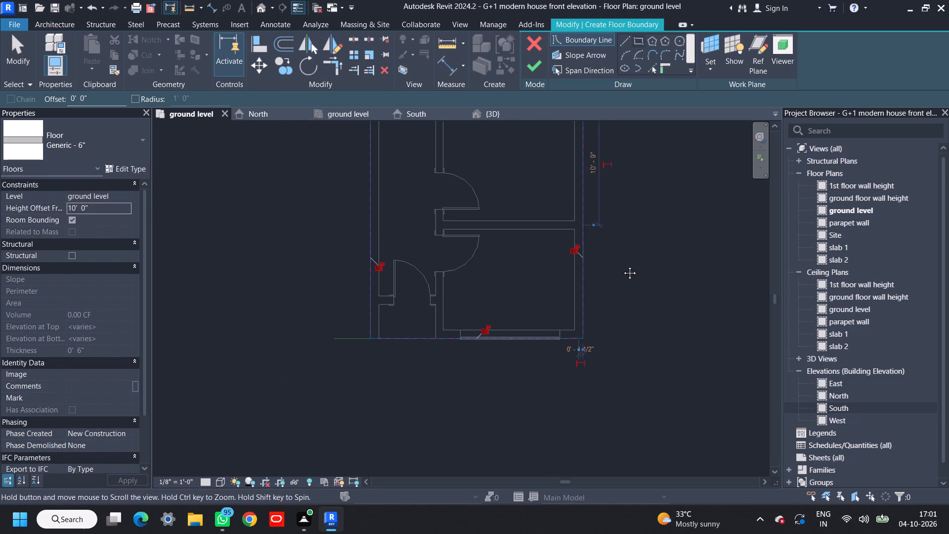
pyautogui.moveTo(622, 266); pyautogui.dragTo(597, 329, button='middle')
pyautogui.moveTo(606, 257); pyautogui.dragTo(597, 217, button='middle')
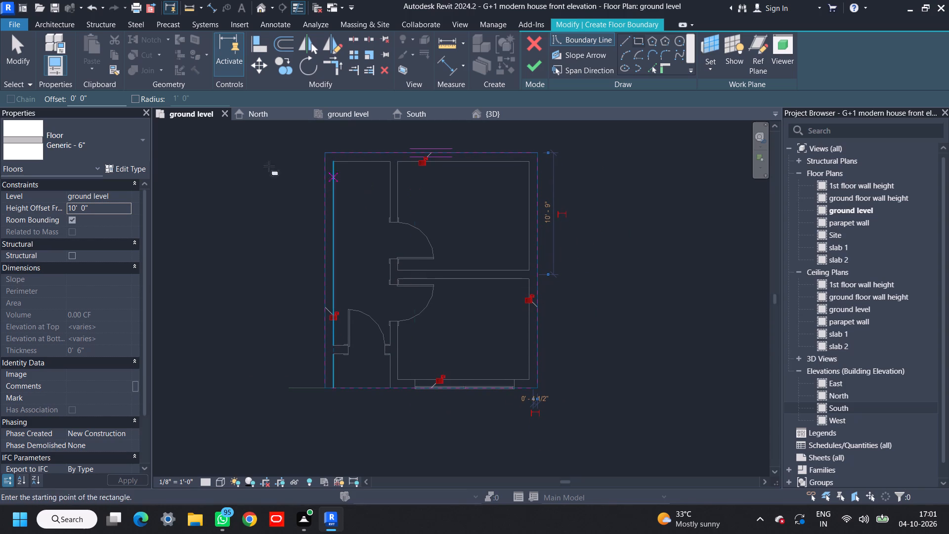
pyautogui.click(527, 68)
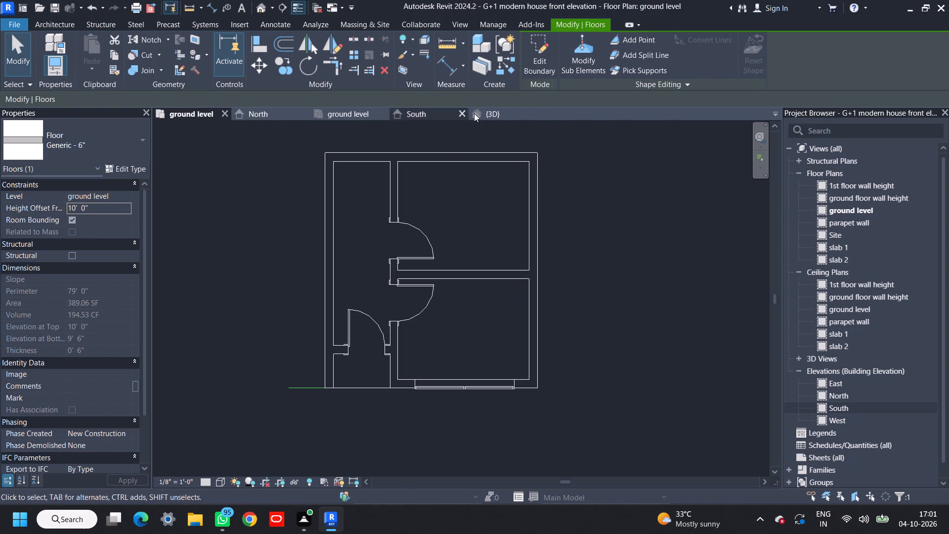
# In the 3D view, set the upper slab's height offset from level to 10' 6".
pyautogui.click(484, 111)
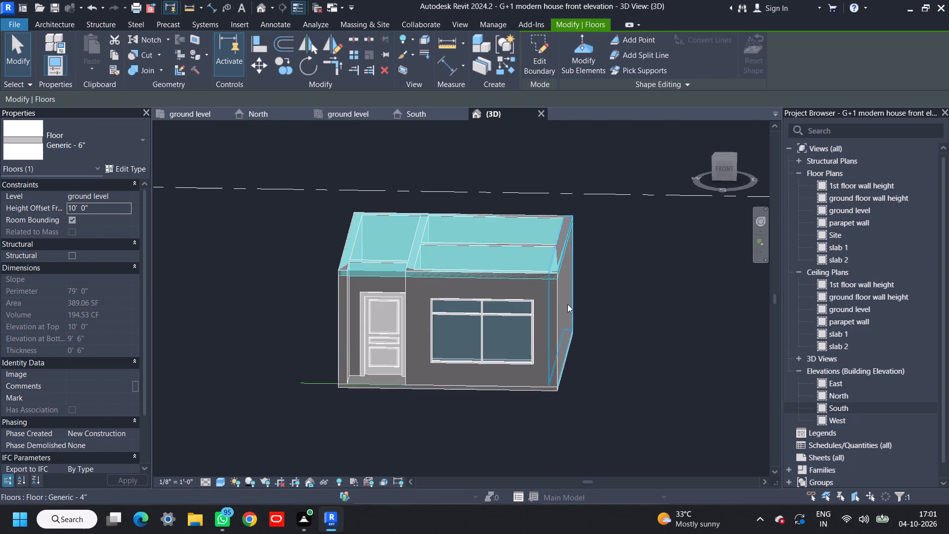
pyautogui.scroll(4, 567, 288)
pyautogui.scroll(-1, 565, 270)
pyautogui.click(98, 210)
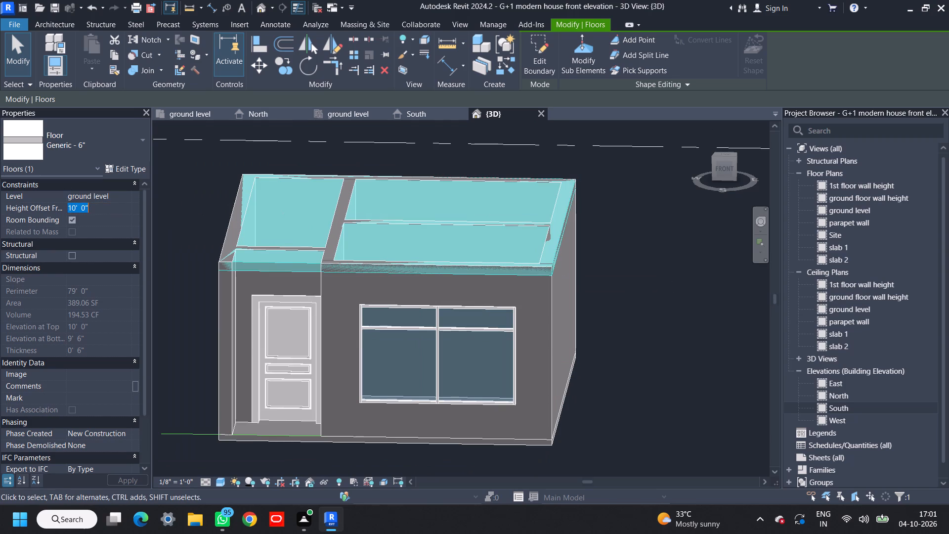
pyautogui.write('10\'6"')
pyautogui.press('Return')
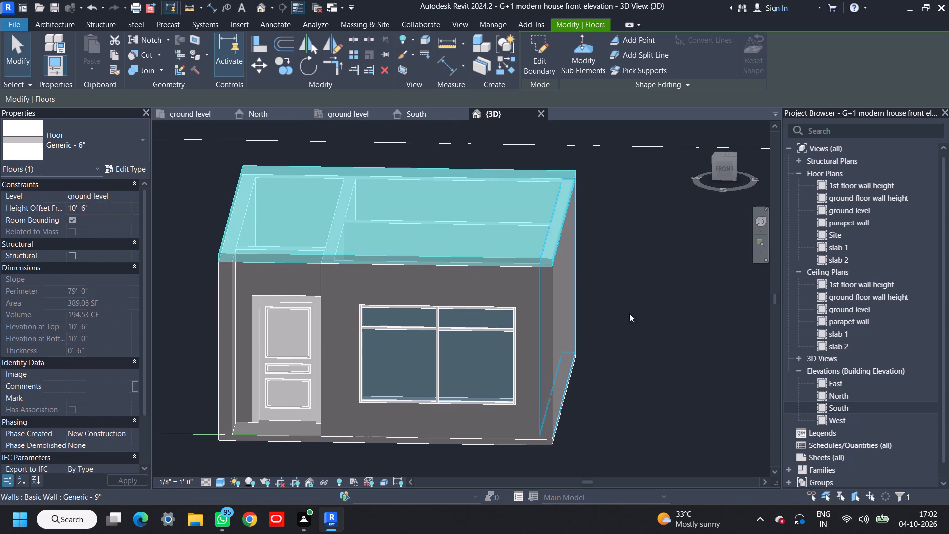
pyautogui.click(670, 312)
pyautogui.scroll(-7, 649, 311)
pyautogui.moveTo(649, 311); pyautogui.dragTo(538, 384, button='middle')
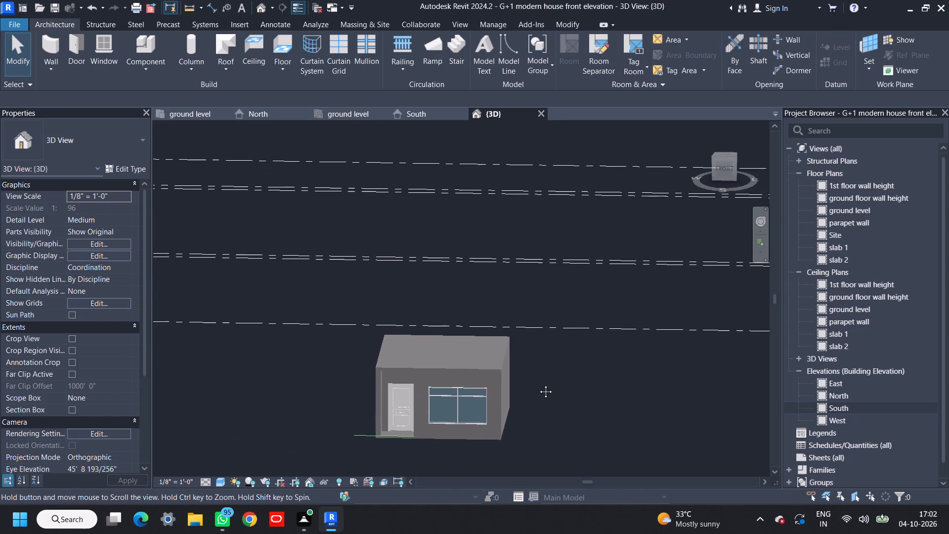
pyautogui.moveTo(538, 384); pyautogui.dragTo(537, 381, button='middle')
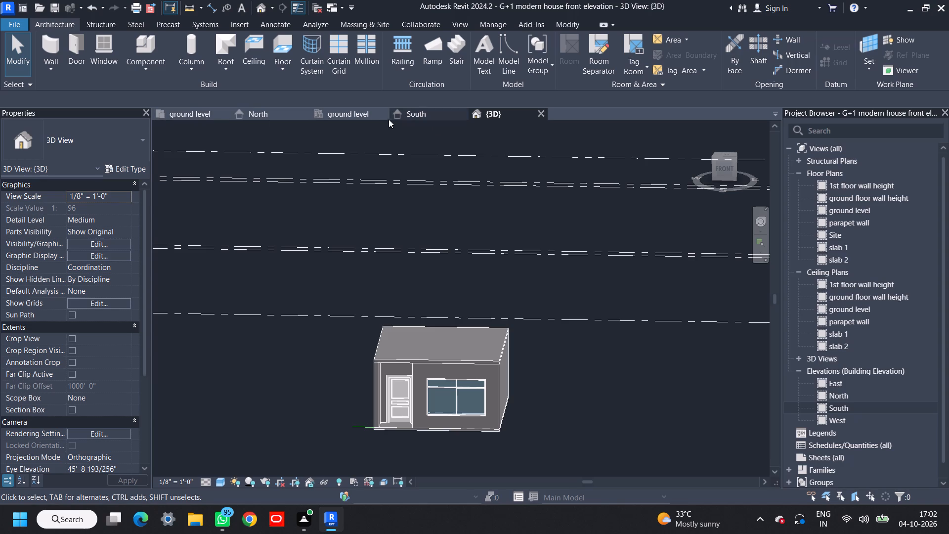
# In the slab 1 floor plan, start a Generic - 9" wall by picking lines, with its location line at Finish Face: Exterior.
pyautogui.click(407, 114)
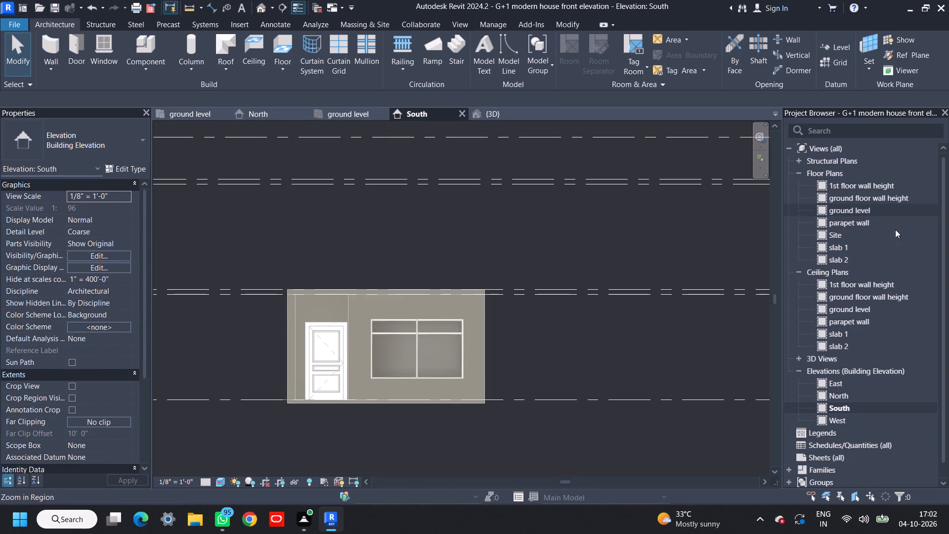
pyautogui.doubleClick(859, 243)
pyautogui.scroll(-2, 524, 324)
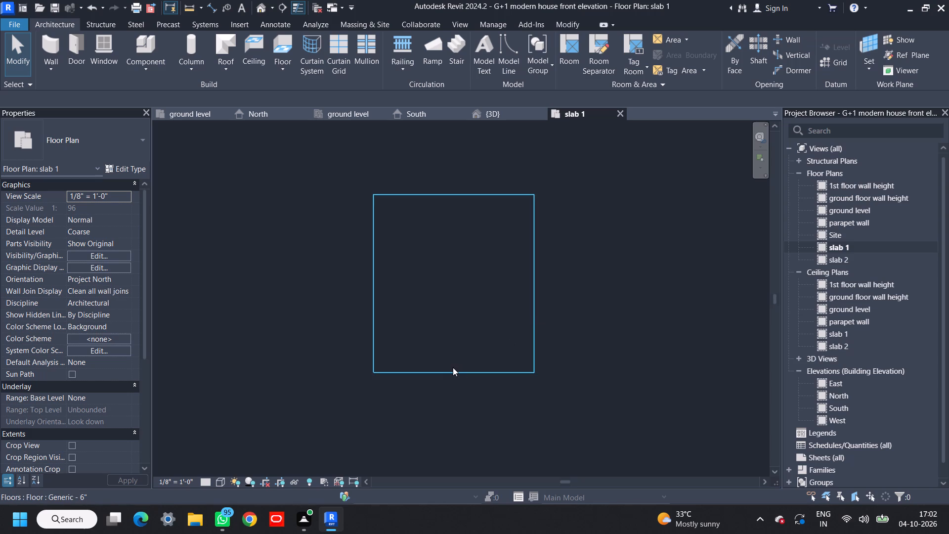
pyautogui.moveTo(453, 367); pyautogui.dragTo(453, 356, button='middle')
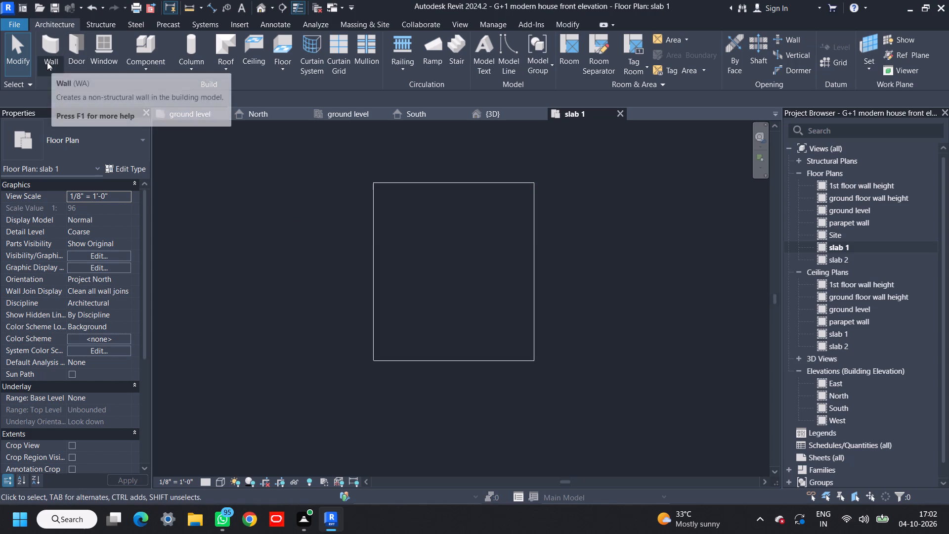
pyautogui.click(47, 62)
pyautogui.click(54, 83)
pyautogui.click(109, 154)
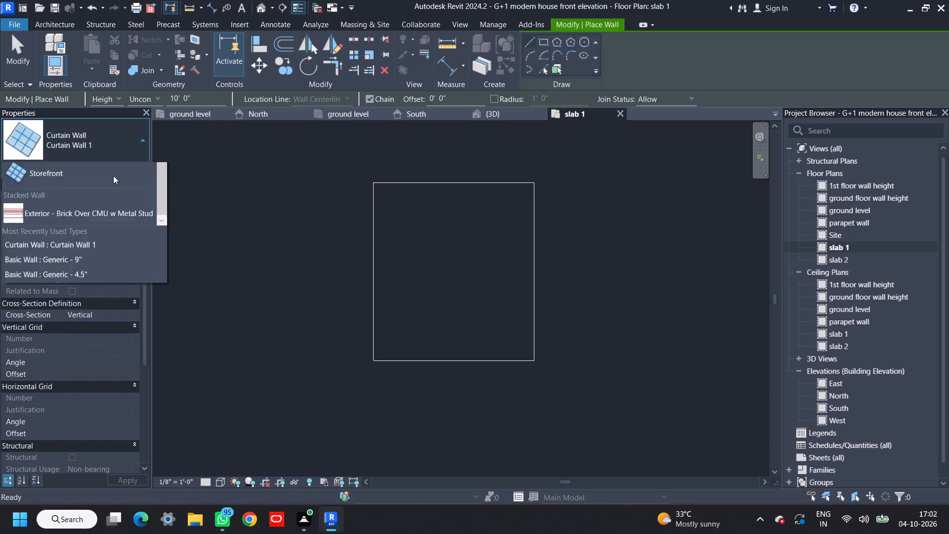
pyautogui.scroll(18, 91, 226)
pyautogui.scroll(-3, 102, 323)
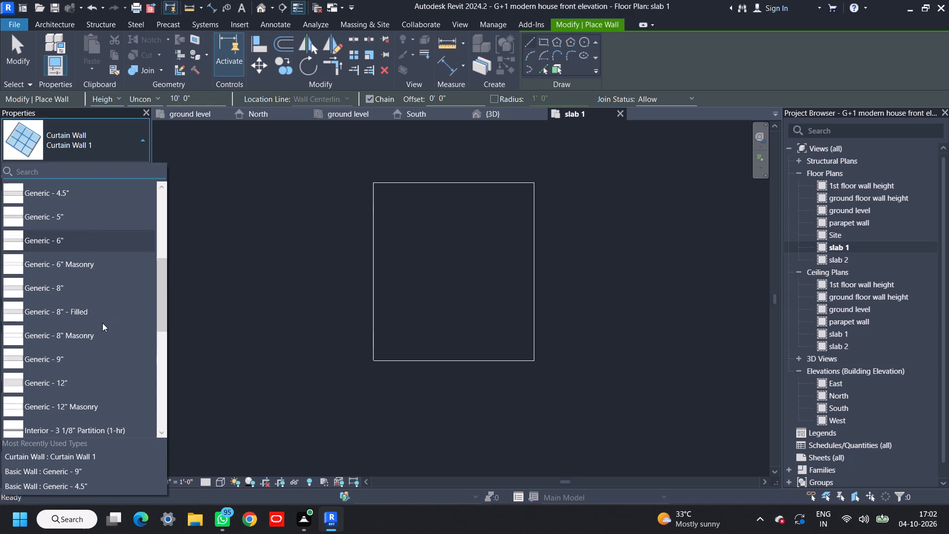
pyautogui.click(105, 356)
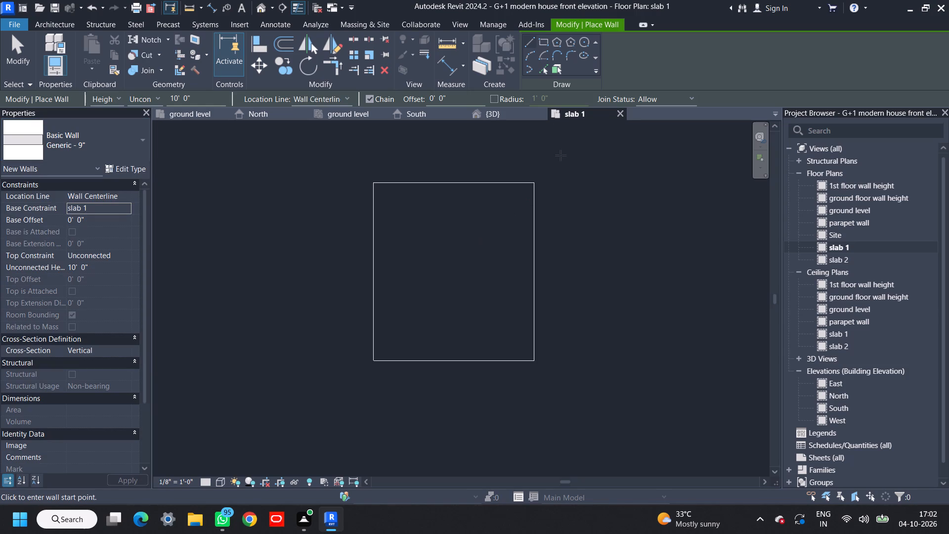
pyautogui.click(546, 69)
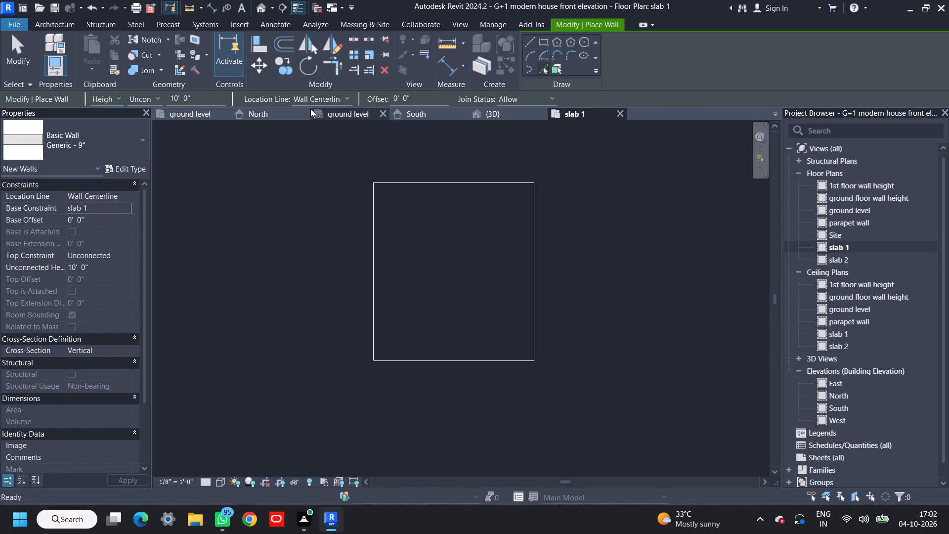
pyautogui.click(330, 95)
pyautogui.click(331, 133)
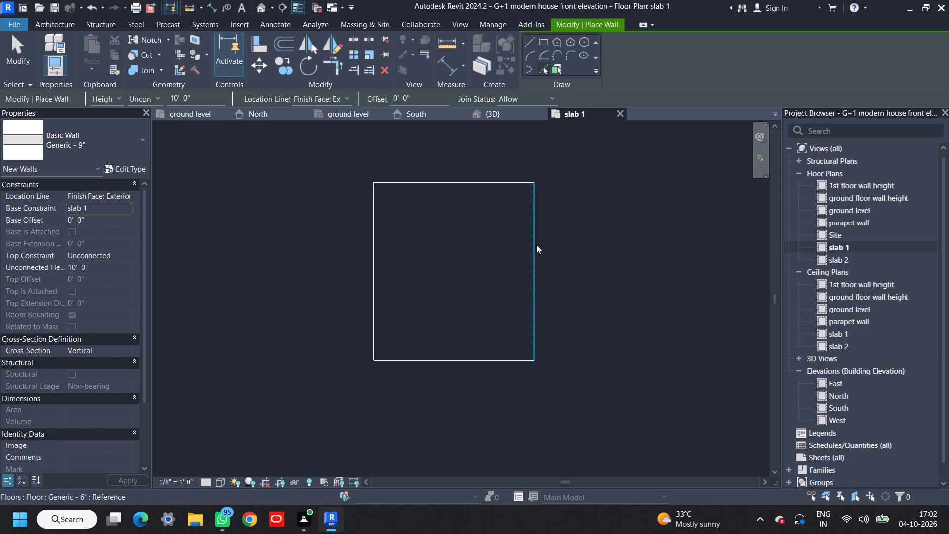
# Create first-floor walls along all four edges of the slab.
pyautogui.click(536, 245)
pyautogui.click(475, 184)
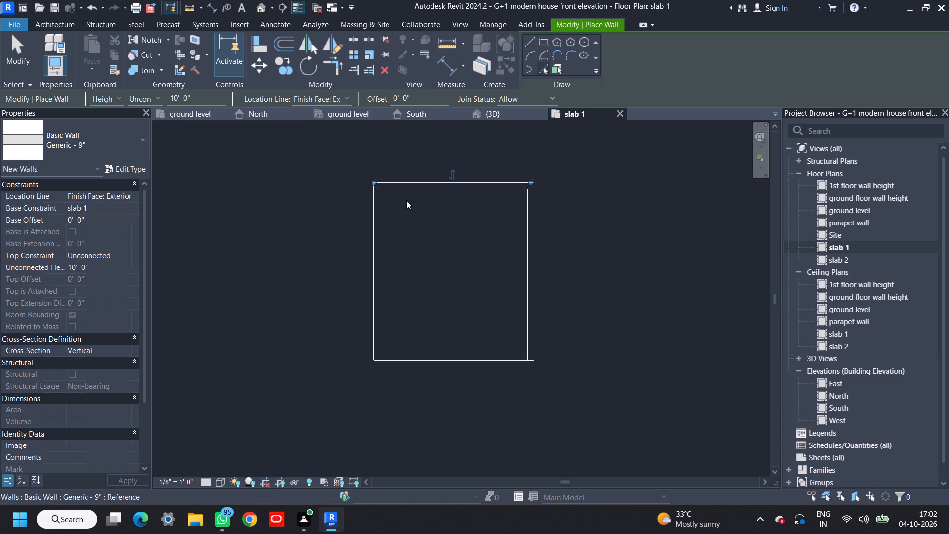
pyautogui.click(373, 224)
pyautogui.click(412, 359)
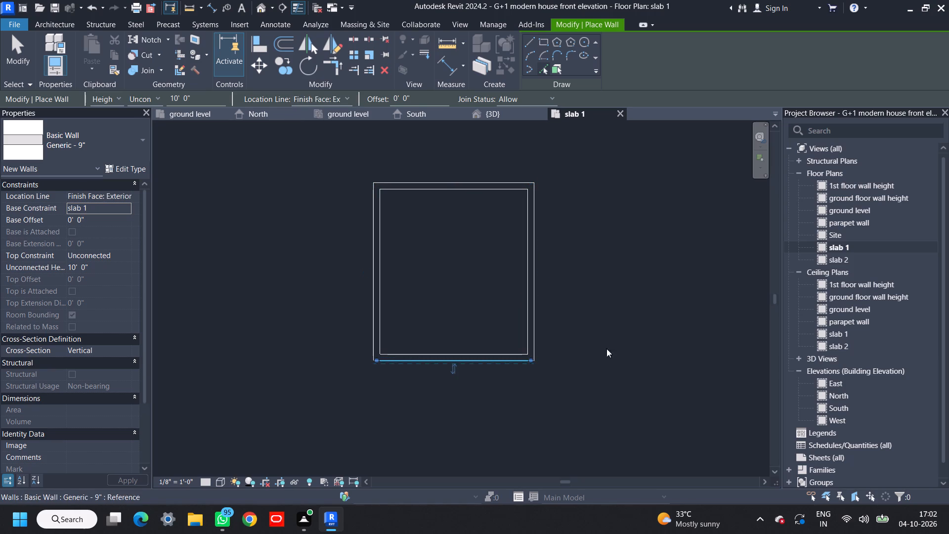
pyautogui.moveTo(615, 334); pyautogui.dragTo(583, 325, button='middle')
pyautogui.scroll(2, 552, 316)
pyautogui.scroll(-2, 550, 317)
pyautogui.moveTo(548, 319); pyautogui.dragTo(570, 309, button='middle')
pyautogui.scroll(4, 521, 330)
pyautogui.press('Escape')
pyautogui.press('Escape')
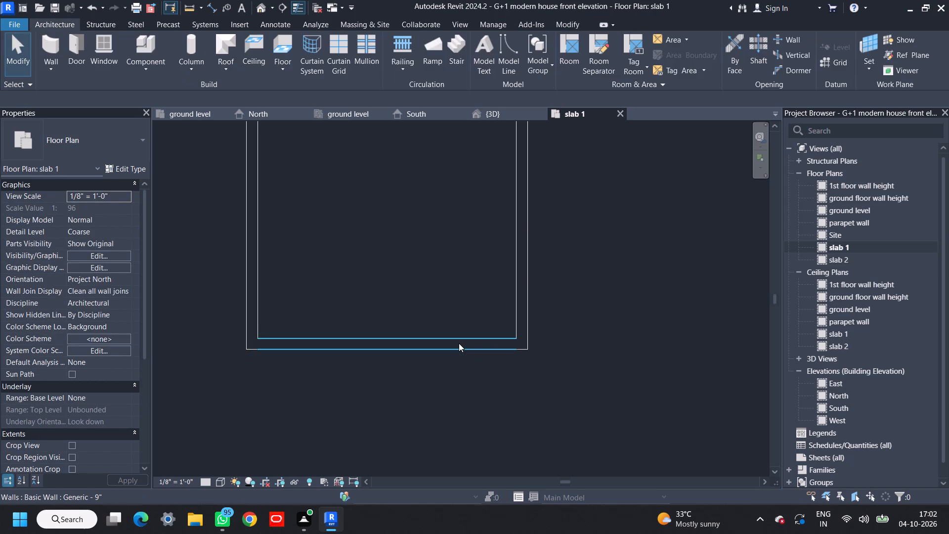
# Delete the front first-floor wall along the slab's south edge.
pyautogui.click(459, 343)
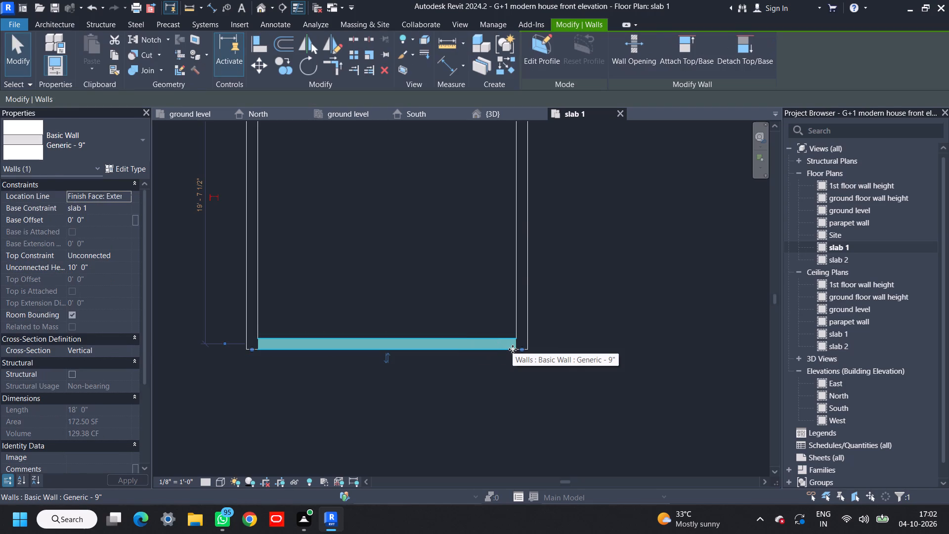
pyautogui.press('Delete')
pyautogui.scroll(-3, 487, 305)
pyautogui.moveTo(491, 277); pyautogui.dragTo(502, 329, button='middle')
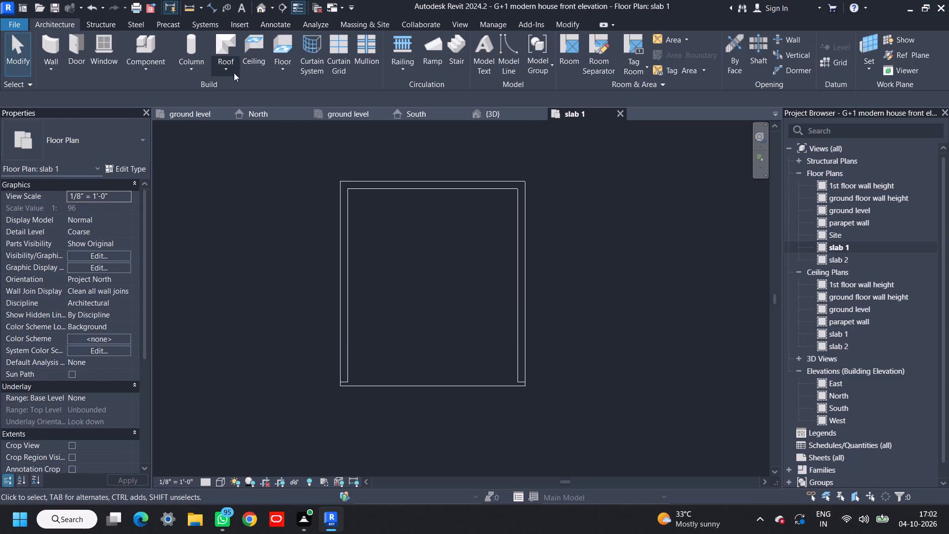
# Draw a straight Generic - 9" partition from the slab's front edge to the back wall, about 7' 4 1/2" centre to centre from the west wall.
pyautogui.click(50, 44)
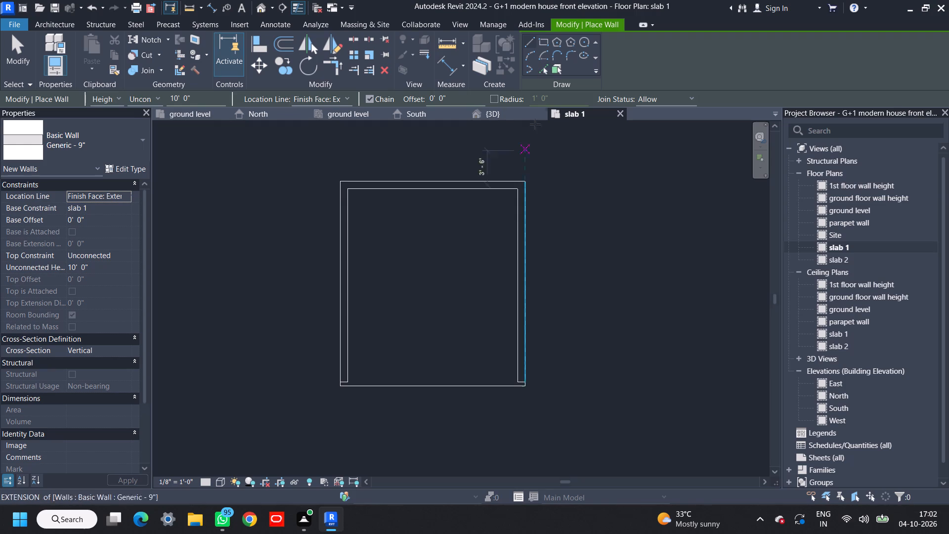
pyautogui.click(531, 43)
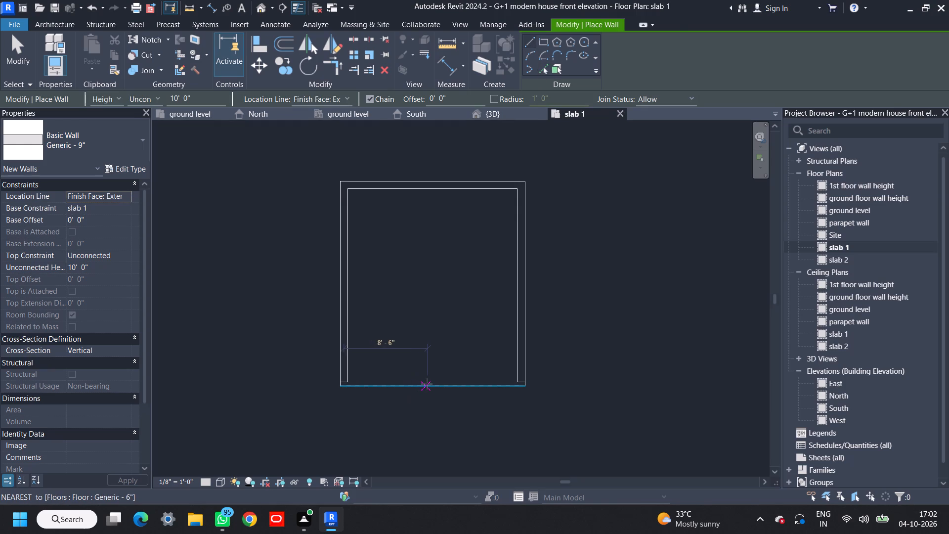
pyautogui.scroll(2, 423, 384)
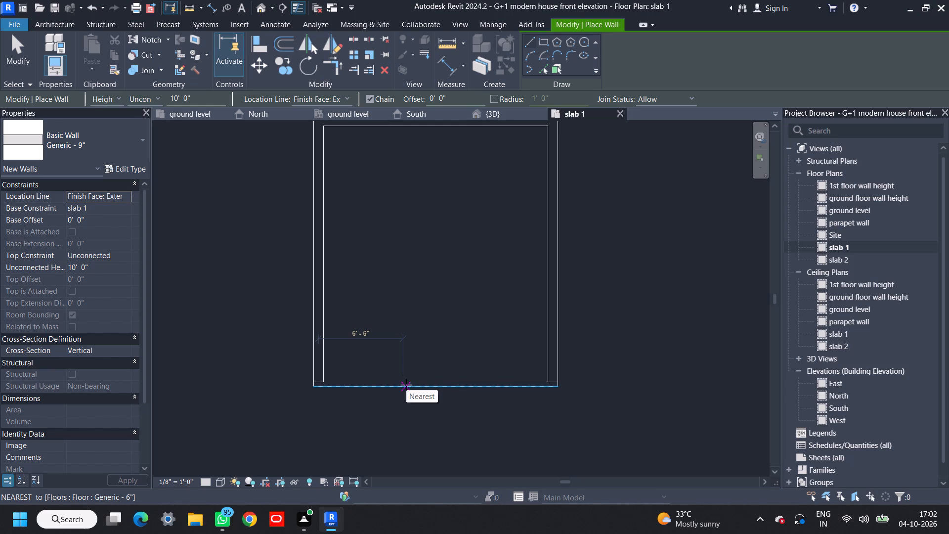
pyautogui.click(409, 385)
pyautogui.scroll(-2, 421, 269)
pyautogui.moveTo(421, 269); pyautogui.dragTo(421, 337, button='middle')
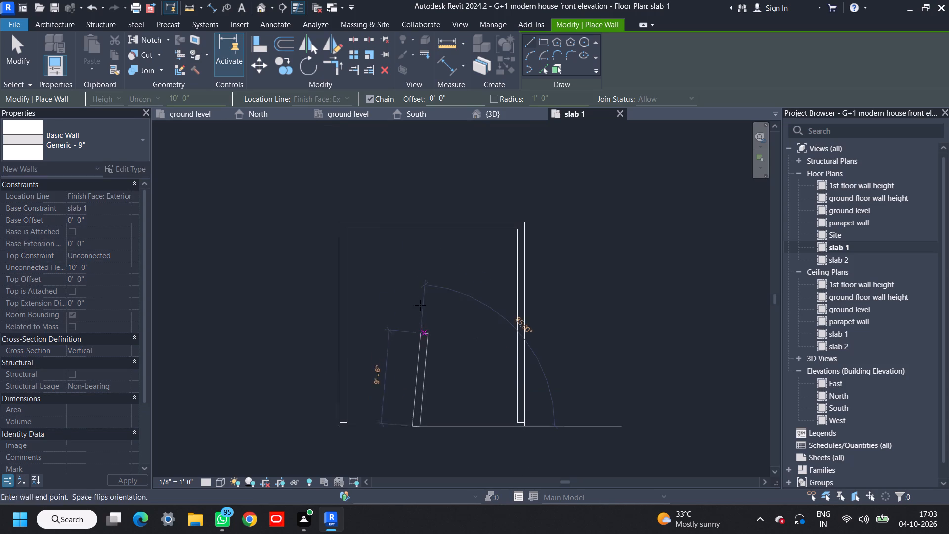
pyautogui.scroll(2, 422, 235)
pyautogui.click(412, 229)
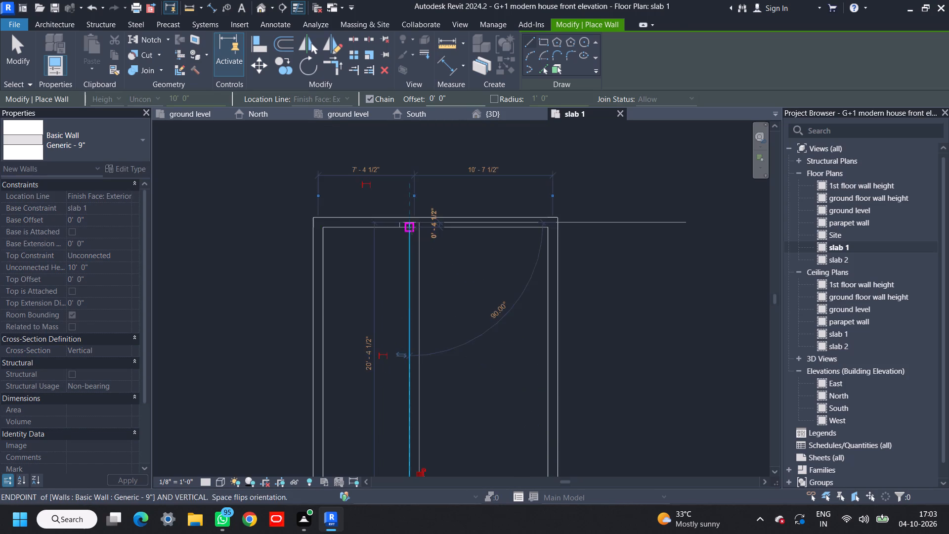
pyautogui.scroll(-3, 420, 248)
pyautogui.press('Escape')
pyautogui.moveTo(430, 287); pyautogui.dragTo(460, 217, button='middle')
pyautogui.press('Escape')
pyautogui.moveTo(460, 343); pyautogui.dragTo(449, 290, button='middle')
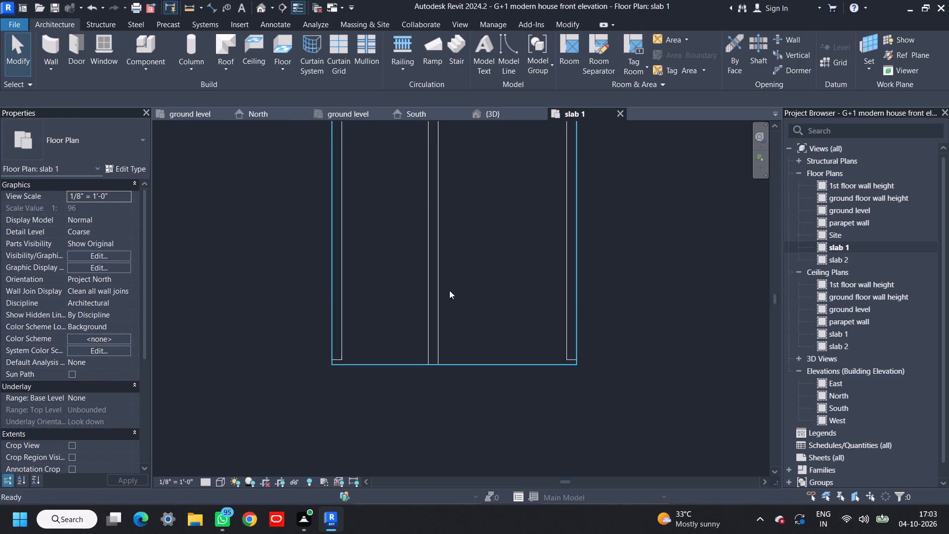
# Draw a matching front wall about 8' 1 1/2" long from the slab's southwest corner to the partition's east face, flipped to the inner side.
pyautogui.scroll(2, 434, 342)
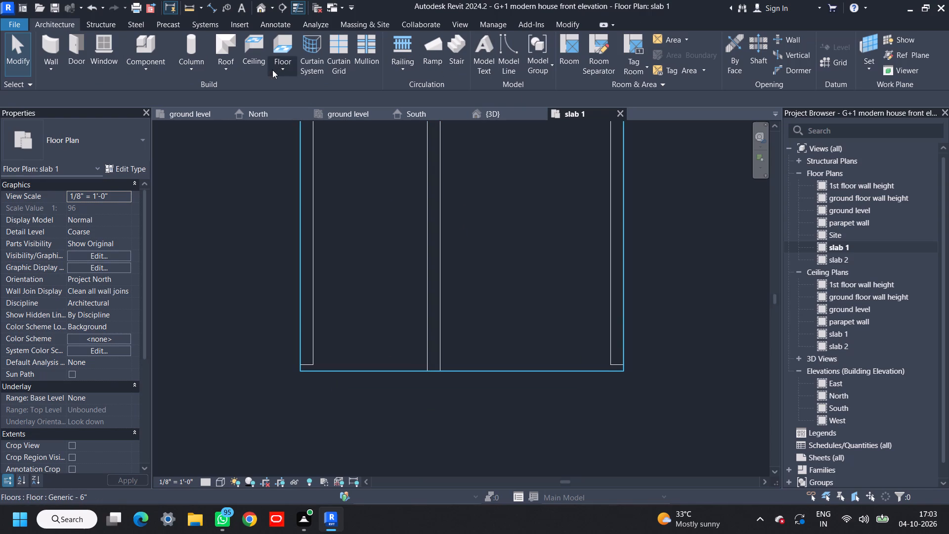
pyautogui.click(431, 158)
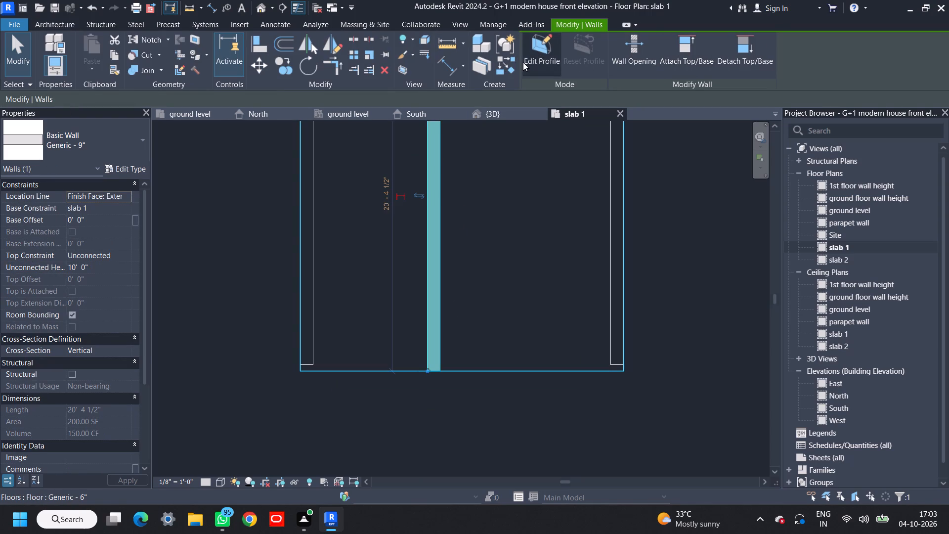
pyautogui.click(496, 64)
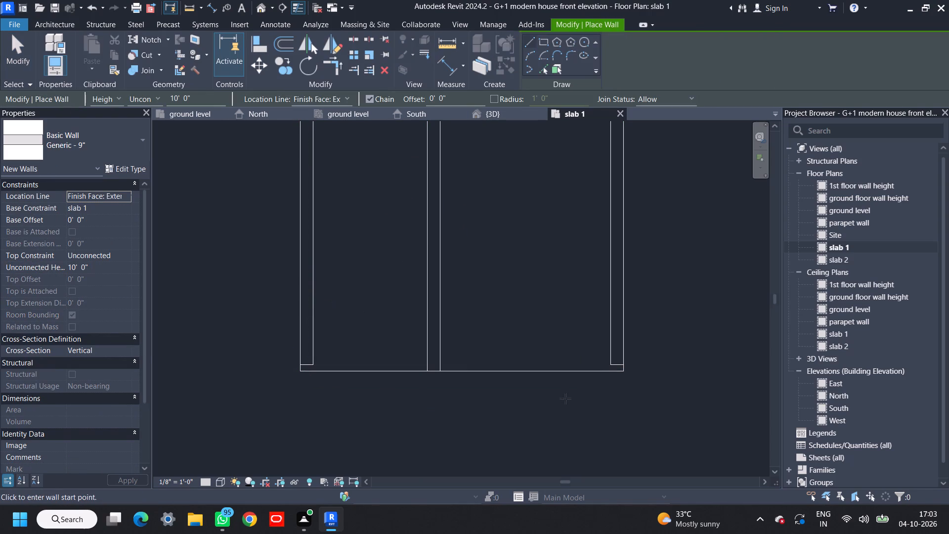
pyautogui.click(623, 363)
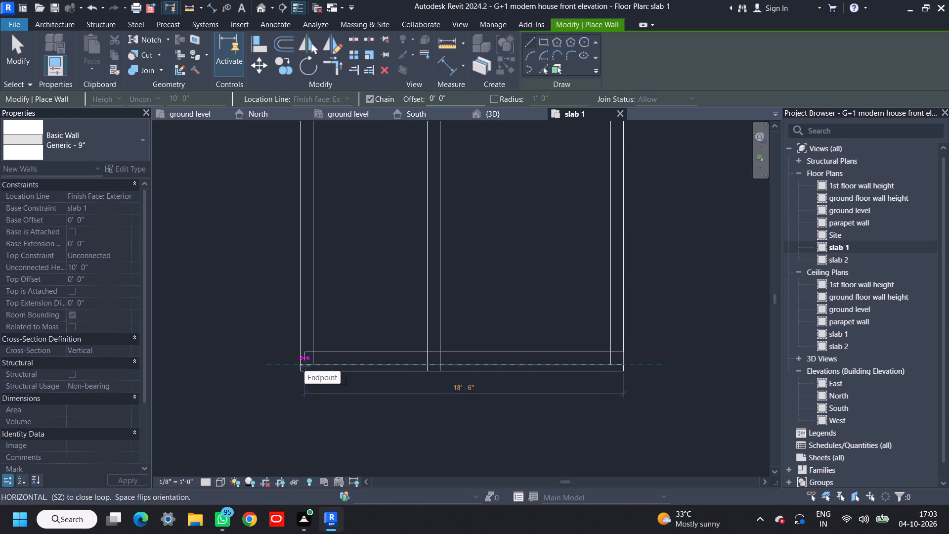
pyautogui.scroll(3, 304, 366)
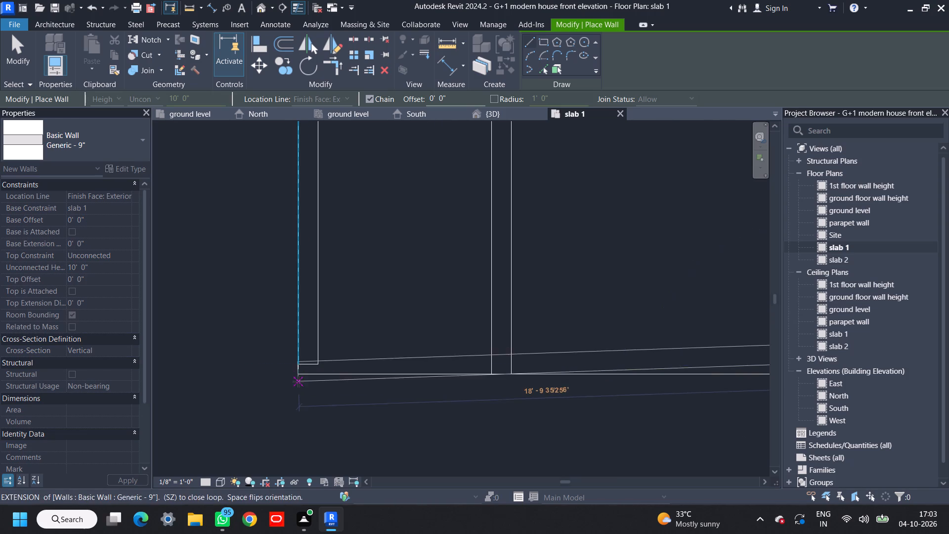
pyautogui.press('Escape')
pyautogui.click(299, 375)
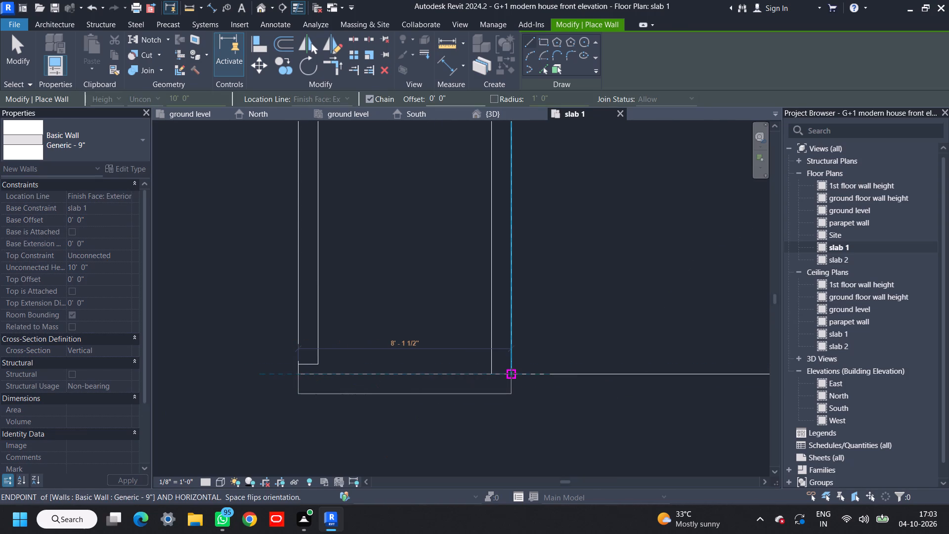
pyautogui.press('space')
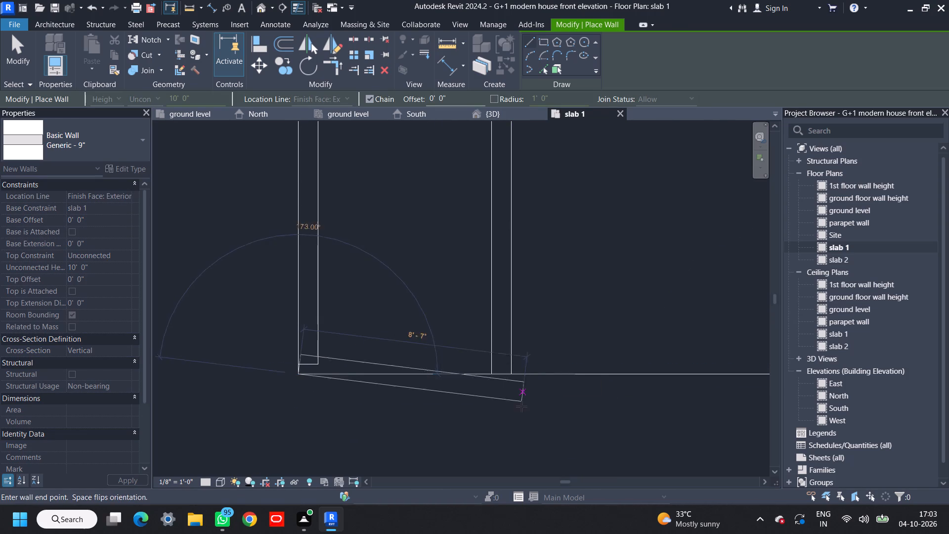
pyautogui.click(515, 376)
pyautogui.press('Escape')
pyautogui.scroll(-4, 541, 363)
pyautogui.scroll(-4, 589, 313)
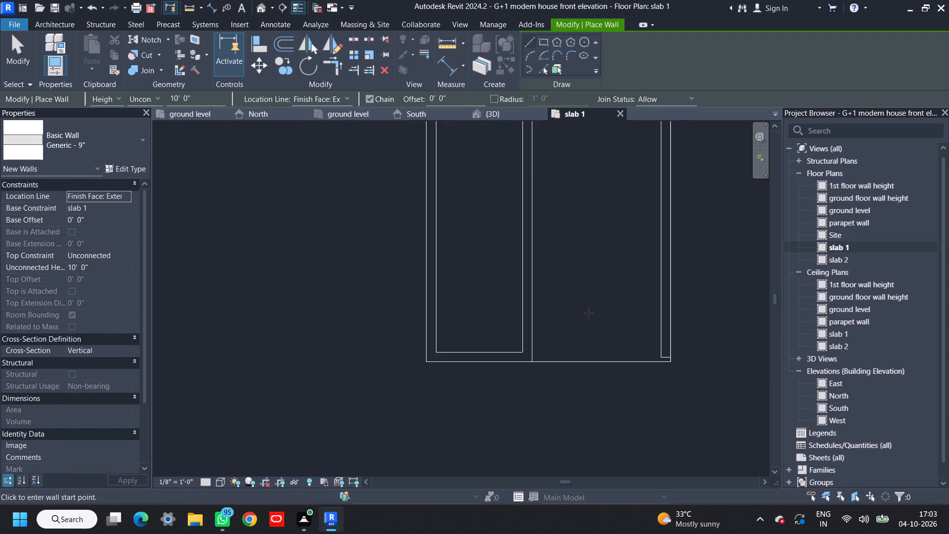
pyautogui.moveTo(588, 316); pyautogui.dragTo(561, 355, button='middle')
# Examine the first-floor walls and the open front bay from the front and from above in the 3D view.
pyautogui.click(497, 109)
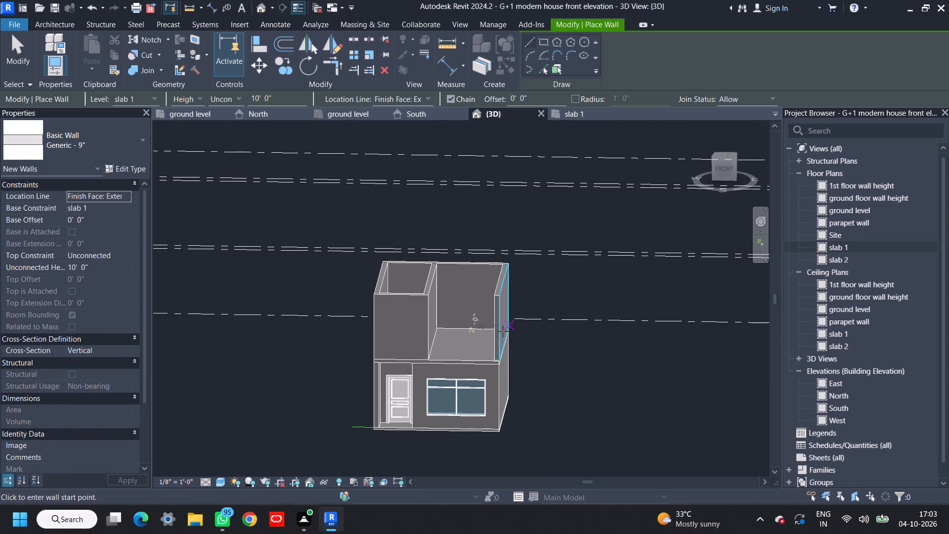
pyautogui.press('Escape')
pyautogui.moveTo(432, 348); pyautogui.dragTo(452, 297, button='middle')
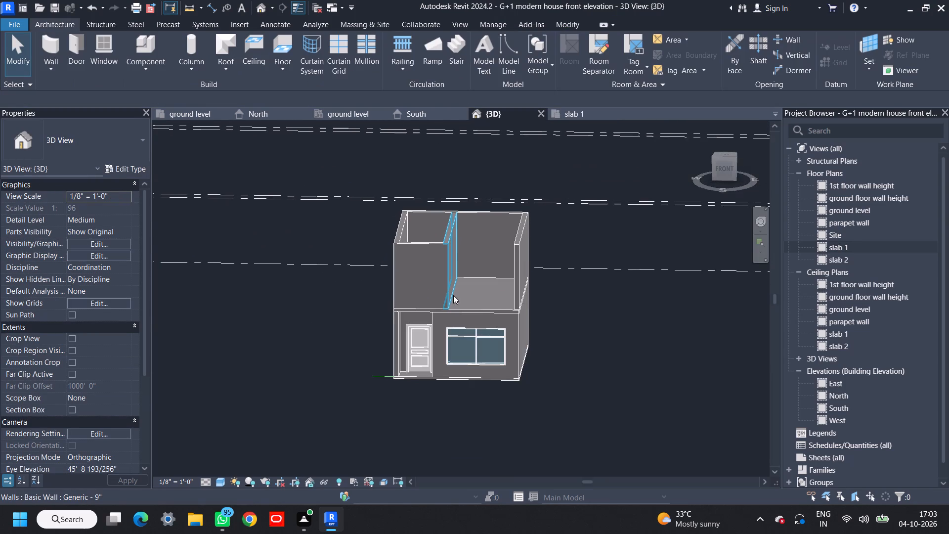
pyautogui.keyDown('shift'); pyautogui.moveTo(491, 316); pyautogui.dragTo(498, 244, button='middle'); pyautogui.keyUp('shift')
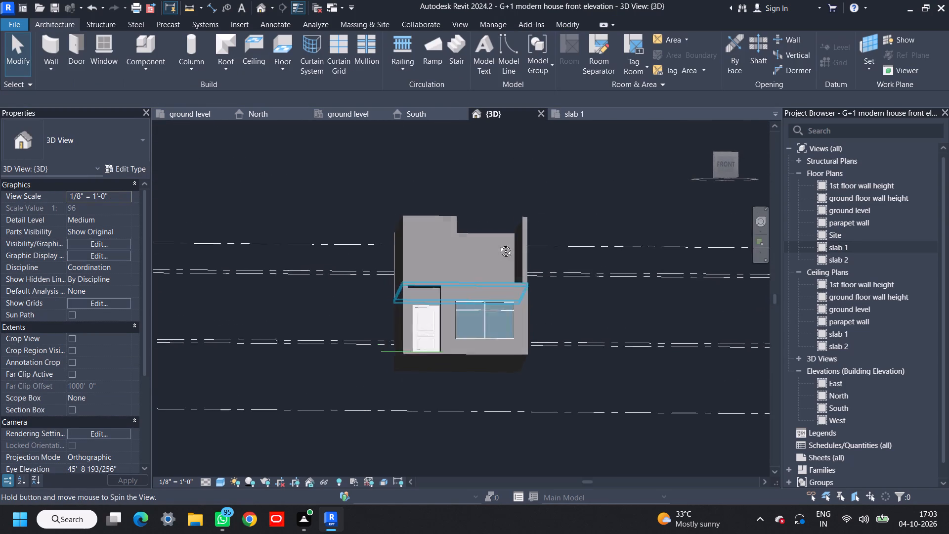
pyautogui.keyDown('shift'); pyautogui.moveTo(498, 244); pyautogui.dragTo(503, 265, button='middle'); pyautogui.keyUp('shift')
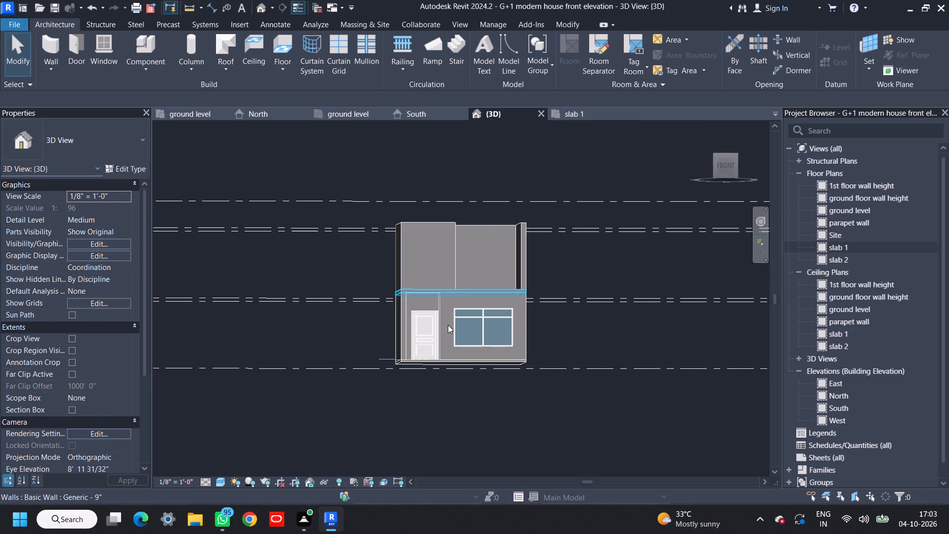
pyautogui.scroll(3, 451, 294)
pyautogui.keyDown('shift'); pyautogui.middleClick(506, 264); pyautogui.keyUp('shift')
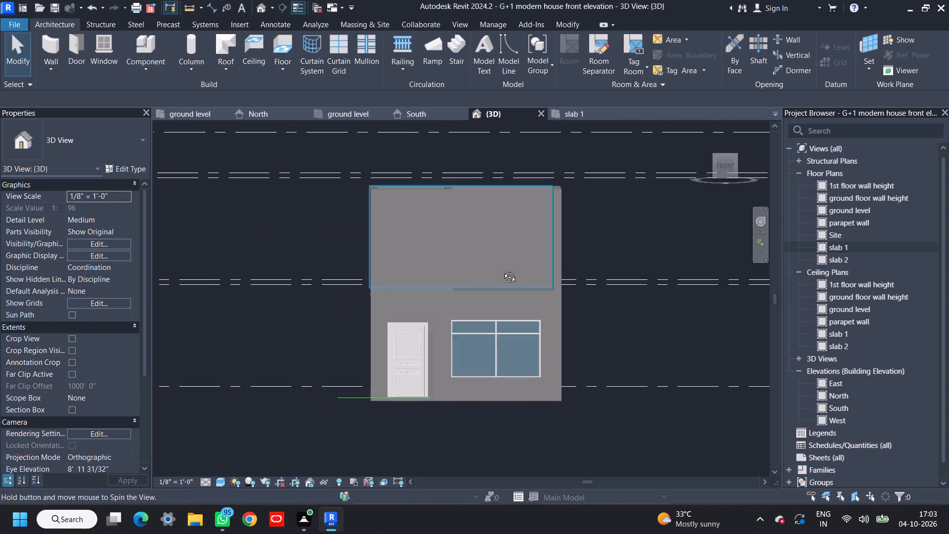
pyautogui.keyDown('shift'); pyautogui.middleClick(504, 264); pyautogui.keyUp('shift')
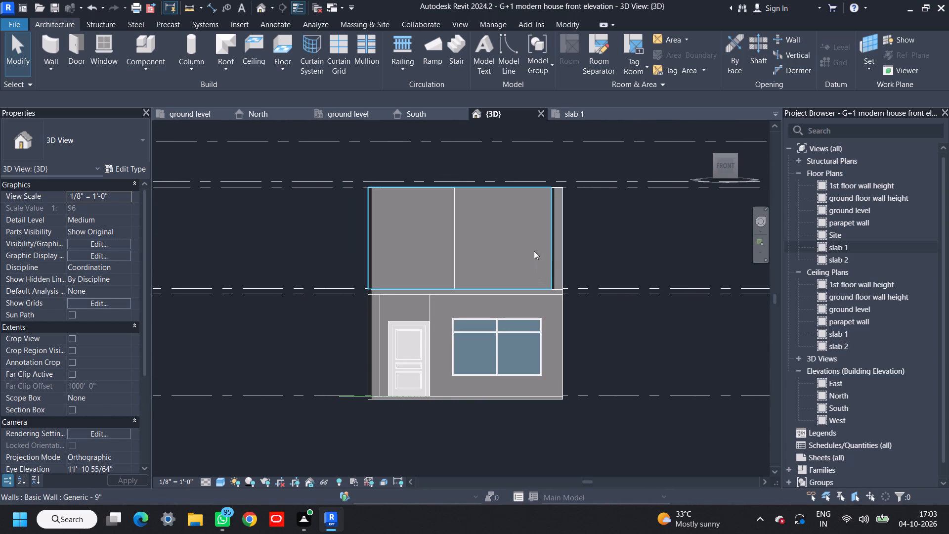
pyautogui.keyDown('shift'); pyautogui.moveTo(531, 241); pyautogui.dragTo(506, 358, button='middle'); pyautogui.keyUp('shift')
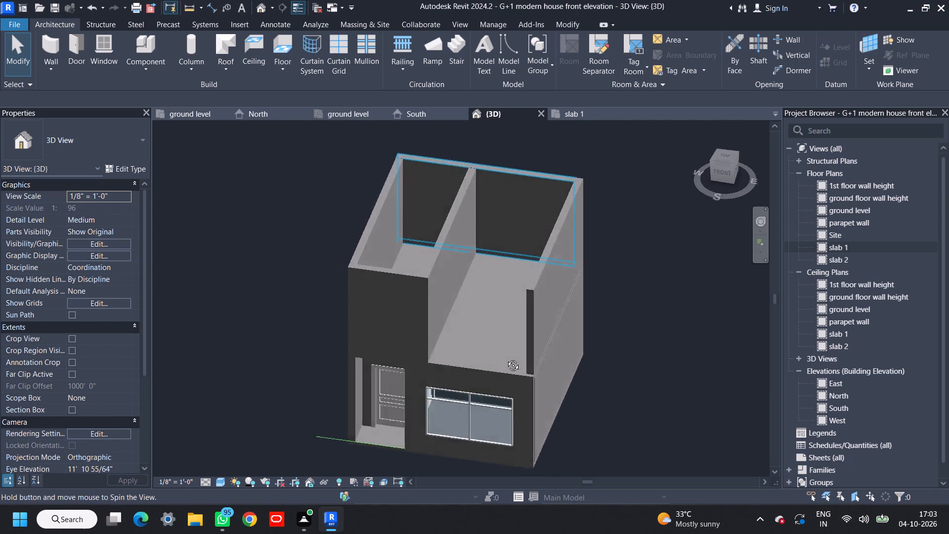
pyautogui.keyDown('shift'); pyautogui.moveTo(506, 358); pyautogui.dragTo(487, 348, button='middle'); pyautogui.keyUp('shift')
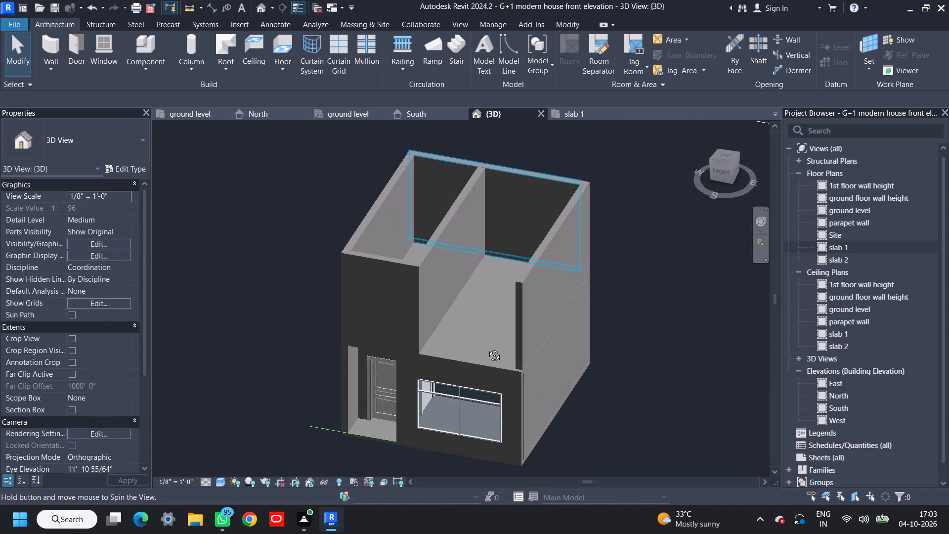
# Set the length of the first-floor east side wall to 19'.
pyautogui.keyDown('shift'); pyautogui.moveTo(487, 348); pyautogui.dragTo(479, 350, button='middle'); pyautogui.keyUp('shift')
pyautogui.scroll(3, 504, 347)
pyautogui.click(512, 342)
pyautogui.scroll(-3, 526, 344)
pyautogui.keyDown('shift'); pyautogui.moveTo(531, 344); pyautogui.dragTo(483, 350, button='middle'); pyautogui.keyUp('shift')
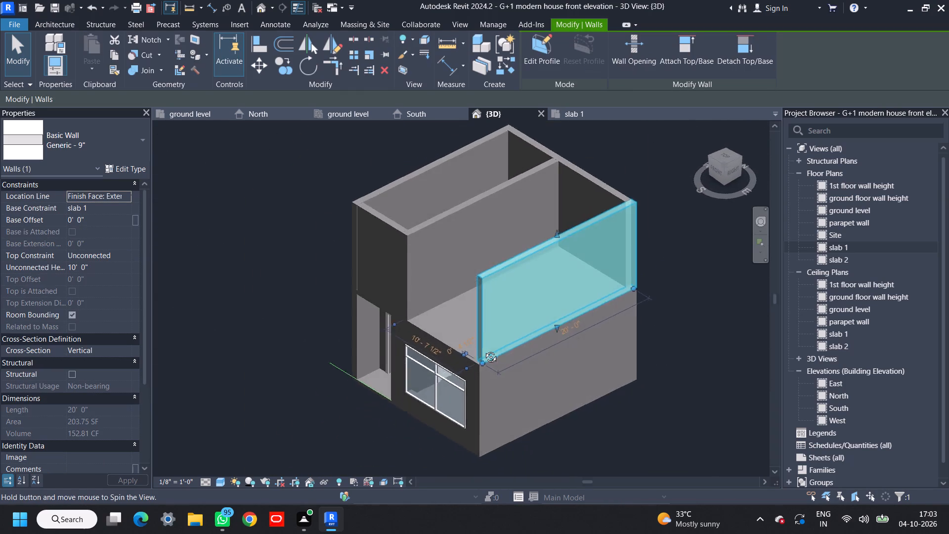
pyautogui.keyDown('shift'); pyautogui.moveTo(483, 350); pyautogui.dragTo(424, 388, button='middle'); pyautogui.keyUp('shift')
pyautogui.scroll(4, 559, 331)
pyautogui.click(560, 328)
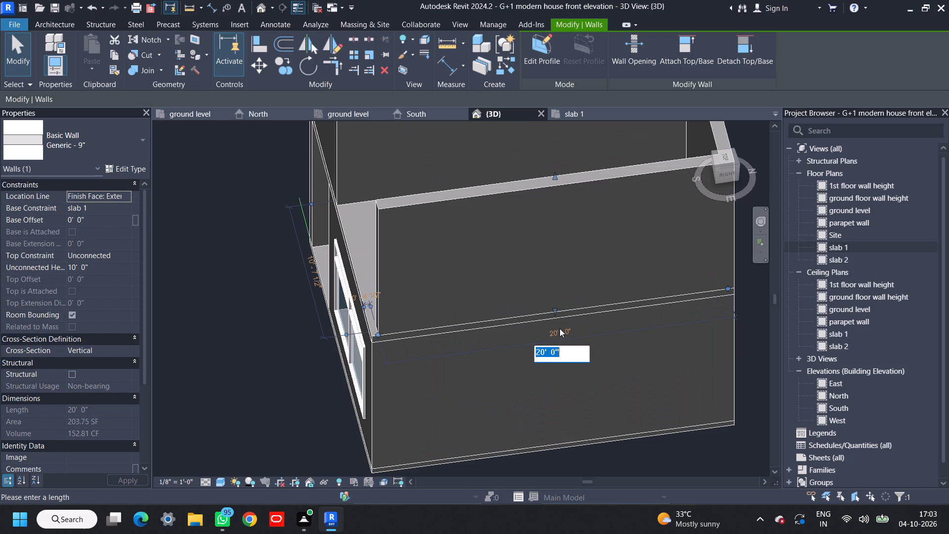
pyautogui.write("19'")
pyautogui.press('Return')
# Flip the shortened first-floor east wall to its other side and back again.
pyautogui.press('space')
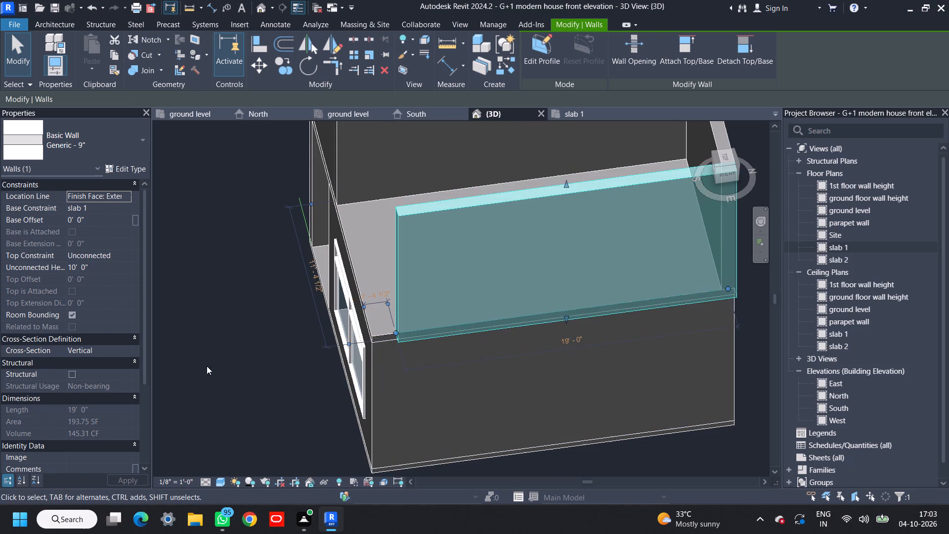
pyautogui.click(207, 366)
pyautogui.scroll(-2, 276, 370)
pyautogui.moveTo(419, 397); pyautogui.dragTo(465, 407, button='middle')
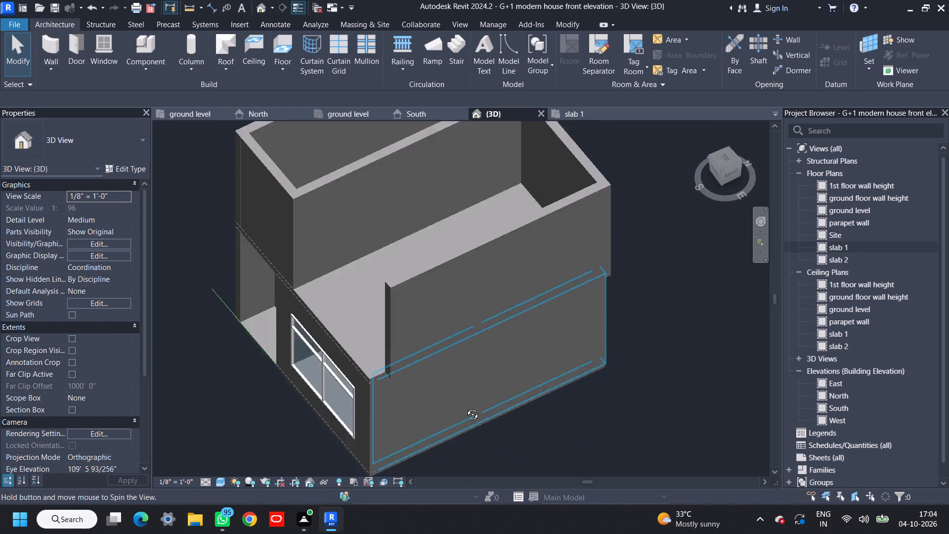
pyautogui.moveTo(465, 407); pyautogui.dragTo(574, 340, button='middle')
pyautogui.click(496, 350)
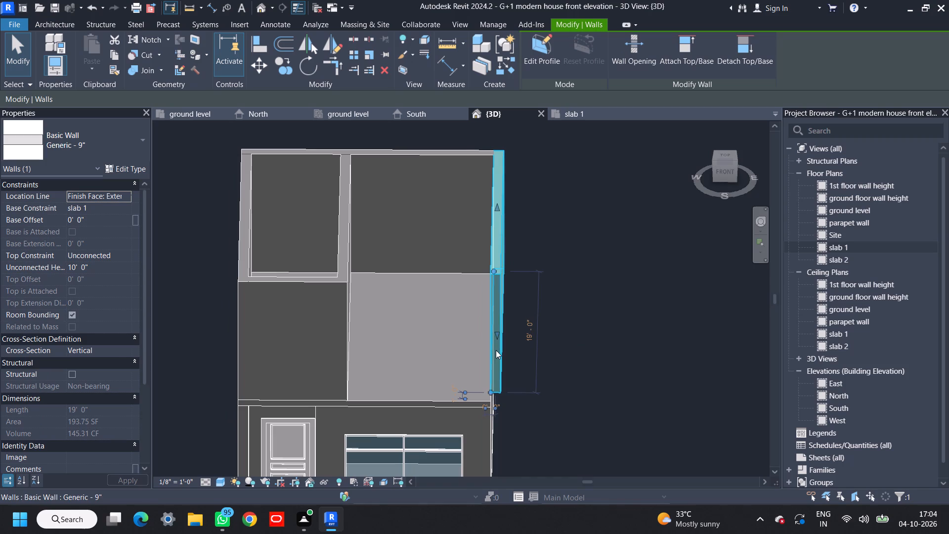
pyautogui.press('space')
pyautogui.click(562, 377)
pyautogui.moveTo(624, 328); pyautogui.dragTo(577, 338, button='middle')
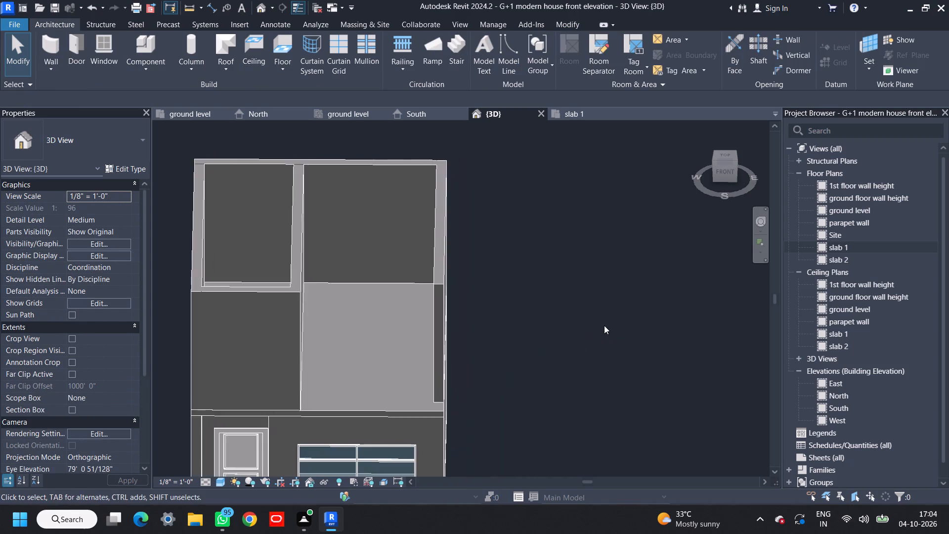
# Set the length of the first-floor east side wall to 19' 6".
pyautogui.keyDown('shift'); pyautogui.moveTo(604, 323); pyautogui.dragTo(696, 268, button='middle'); pyautogui.keyUp('shift')
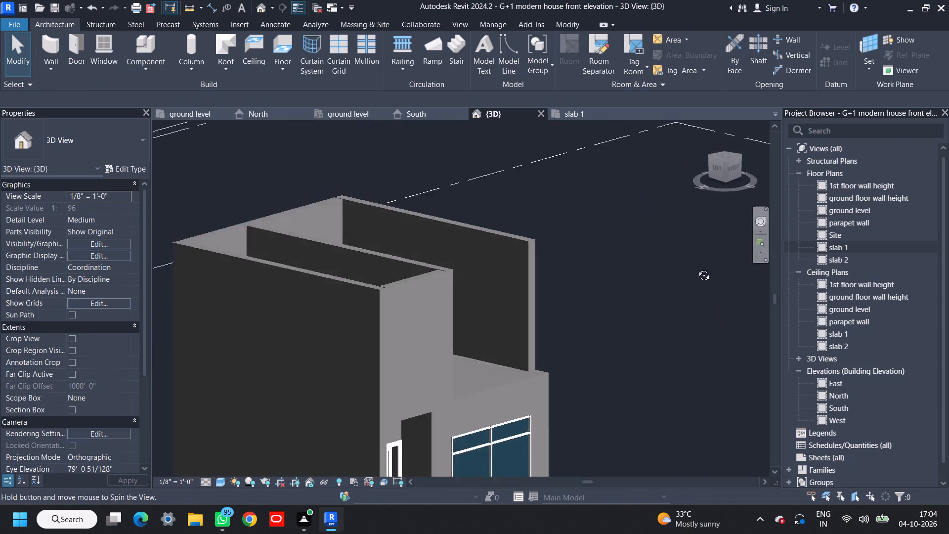
pyautogui.keyDown('shift'); pyautogui.moveTo(696, 268); pyautogui.dragTo(581, 347, button='middle'); pyautogui.keyUp('shift')
pyautogui.moveTo(558, 368); pyautogui.dragTo(605, 305, button='middle')
pyautogui.keyDown('shift'); pyautogui.moveTo(517, 370); pyautogui.dragTo(436, 355, button='middle'); pyautogui.keyUp('shift')
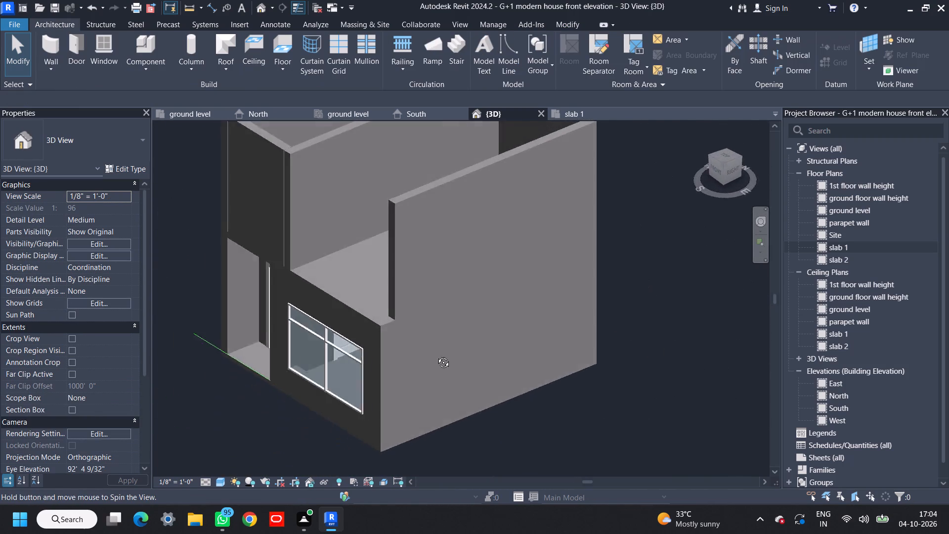
pyautogui.keyDown('shift'); pyautogui.moveTo(436, 355); pyautogui.dragTo(428, 359, button='middle'); pyautogui.keyUp('shift')
pyautogui.scroll(3, 402, 331)
pyautogui.click(389, 284)
pyautogui.click(564, 258)
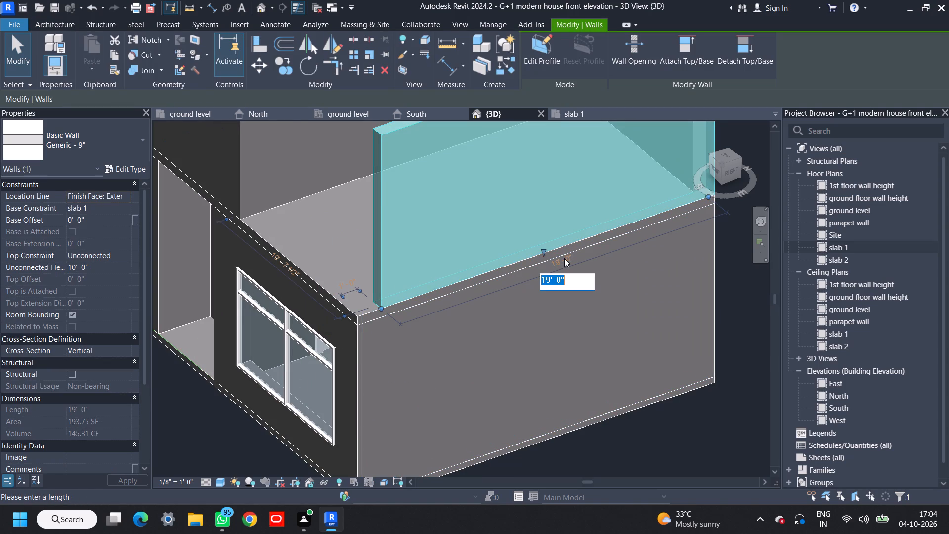
pyautogui.write('19\'6"')
pyautogui.press('Return')
pyautogui.scroll(-3, 592, 324)
pyautogui.click(680, 413)
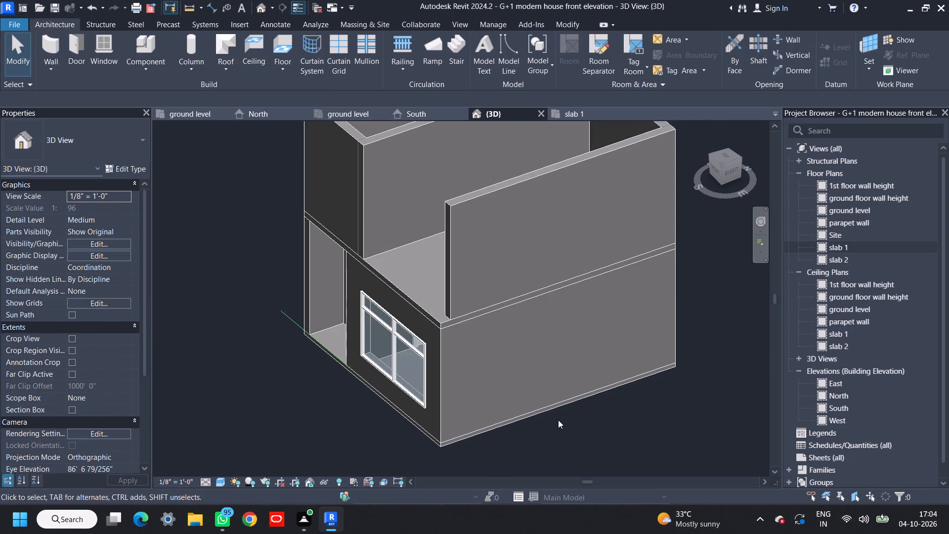
# Examine the first-floor east wall and the open front bay from the front and above in the 3D view.
pyautogui.keyDown('shift'); pyautogui.moveTo(552, 418); pyautogui.dragTo(565, 411, button='middle'); pyautogui.keyUp('shift')
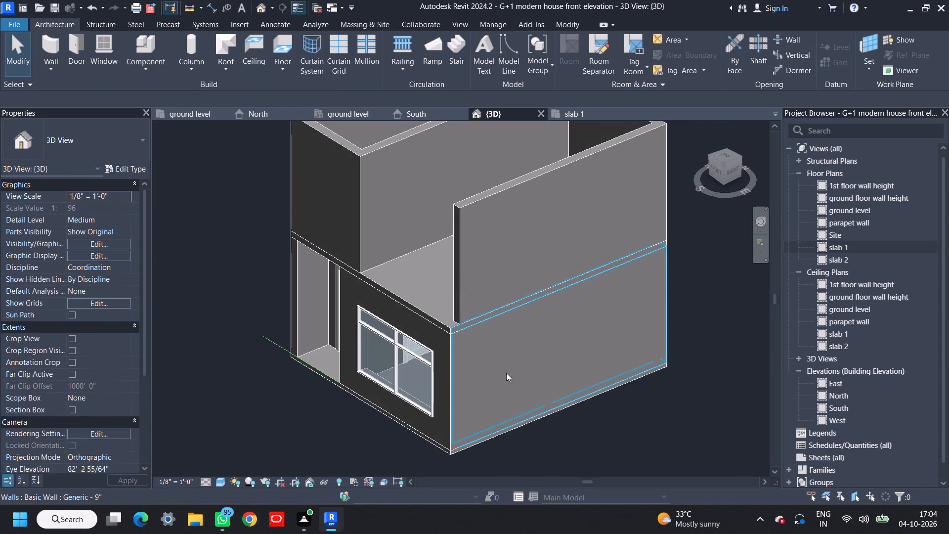
pyautogui.scroll(-2, 460, 298)
pyautogui.keyDown('shift'); pyautogui.moveTo(460, 300); pyautogui.dragTo(529, 360, button='middle'); pyautogui.keyUp('shift')
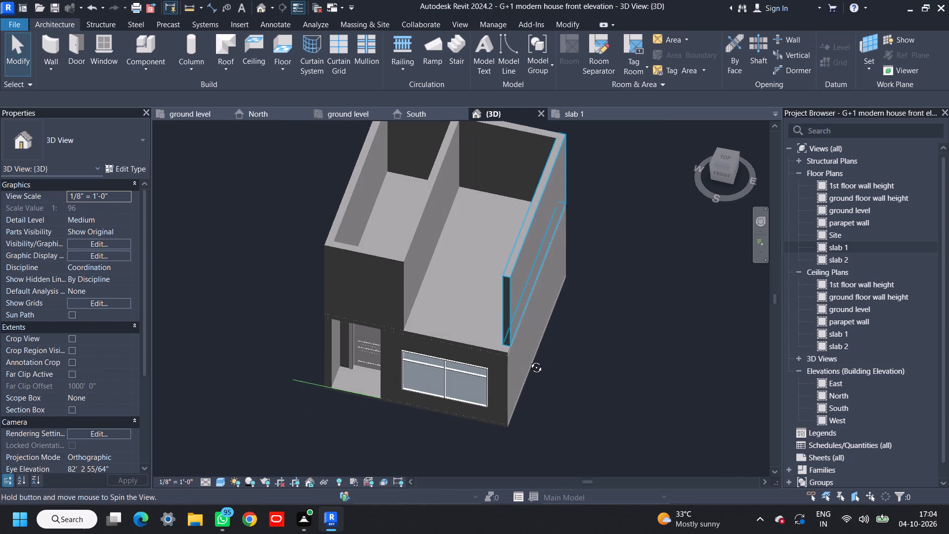
pyautogui.keyDown('shift'); pyautogui.moveTo(529, 360); pyautogui.dragTo(564, 359, button='middle'); pyautogui.keyUp('shift')
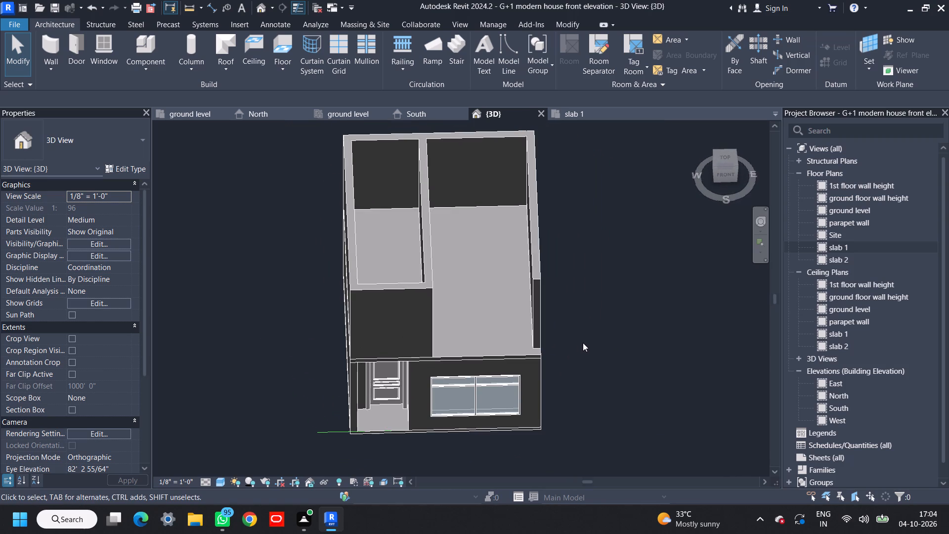
pyautogui.keyDown('shift'); pyautogui.moveTo(580, 335); pyautogui.dragTo(567, 224, button='middle'); pyautogui.keyUp('shift')
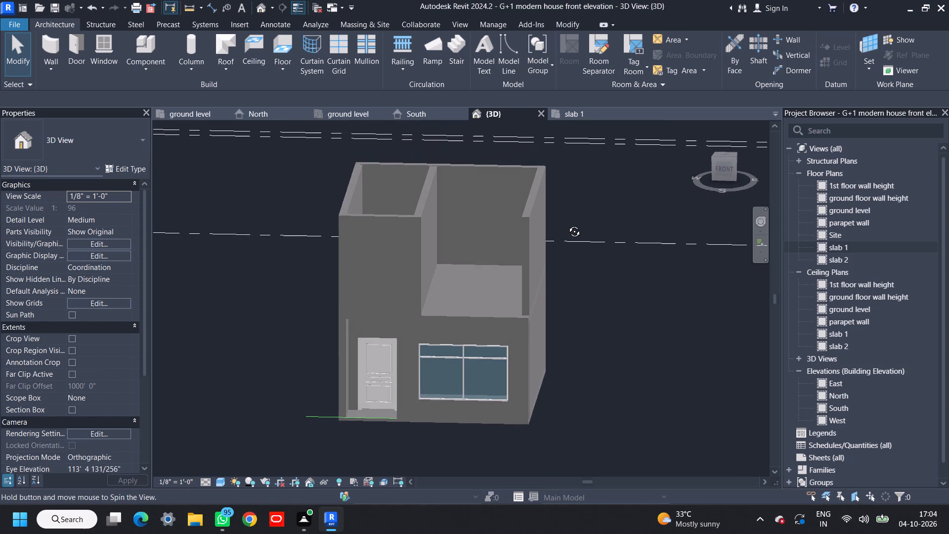
pyautogui.keyDown('shift'); pyautogui.moveTo(567, 224); pyautogui.dragTo(556, 306, button='middle'); pyautogui.keyUp('shift')
# Sketch a rectangular Generic - 6" floor boundary in the slab 1 plan, from the outer southwest corner to the outer northeast corner.
pyautogui.click(583, 113)
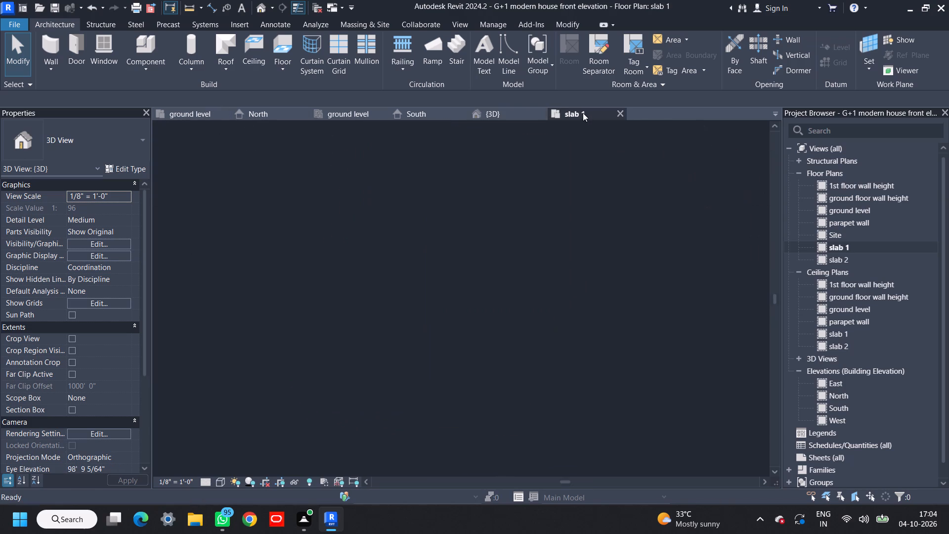
pyautogui.moveTo(561, 277); pyautogui.dragTo(495, 278, button='middle')
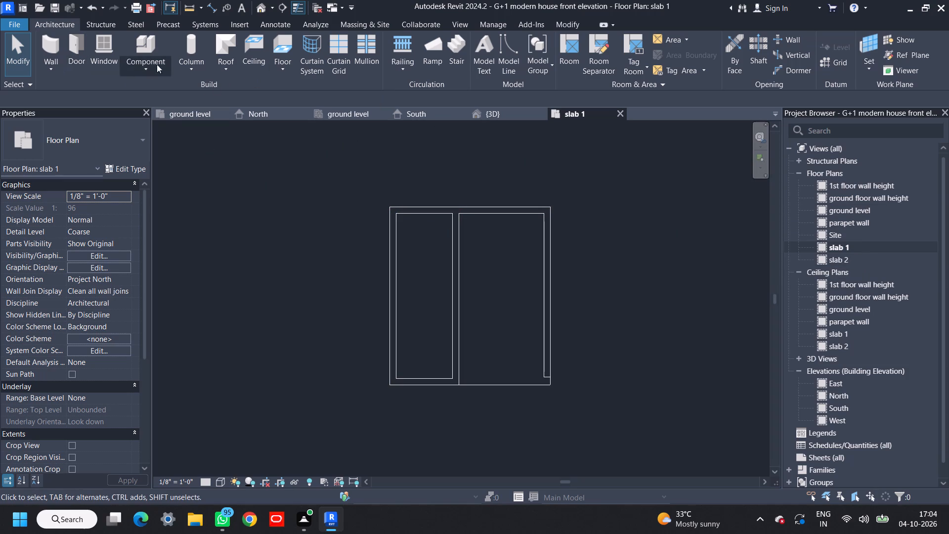
pyautogui.click(282, 48)
pyautogui.click(637, 40)
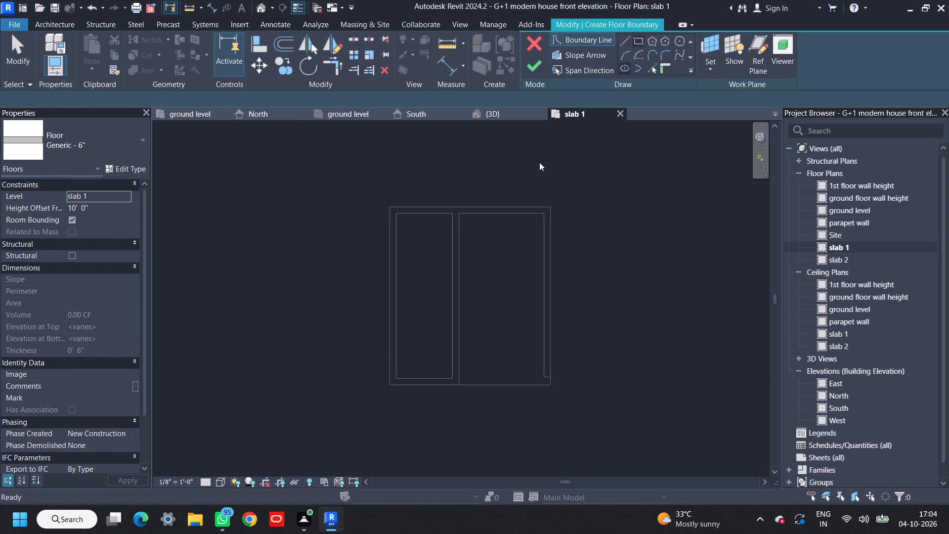
pyautogui.scroll(5, 368, 394)
pyautogui.click(412, 372)
pyautogui.scroll(-3, 526, 259)
pyautogui.keyDown('shift'); pyautogui.moveTo(569, 241); pyautogui.dragTo(534, 296, button='middle'); pyautogui.keyUp('shift')
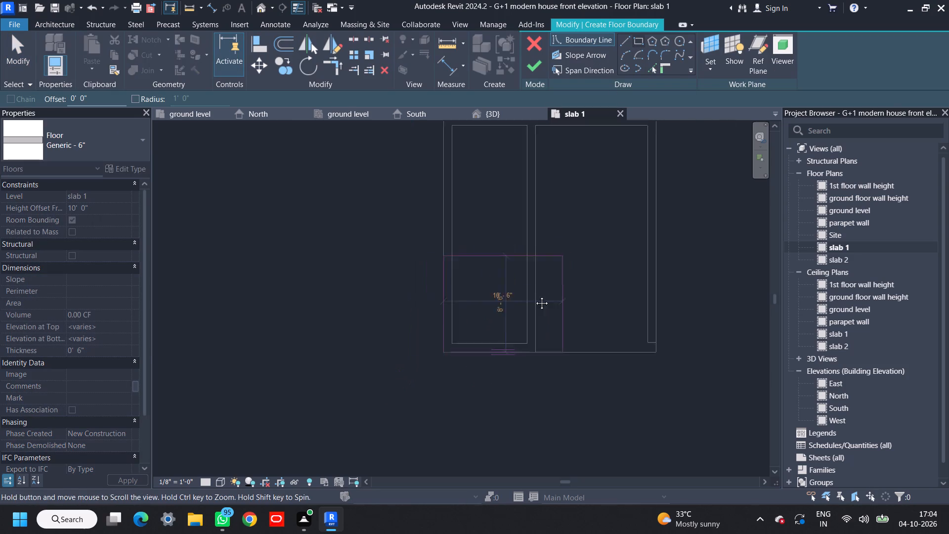
pyautogui.keyDown('shift'); pyautogui.moveTo(534, 296); pyautogui.dragTo(421, 420, button='middle'); pyautogui.keyUp('shift')
pyautogui.click(517, 276)
pyautogui.scroll(-3, 517, 295)
pyautogui.keyDown('shift'); pyautogui.moveTo(522, 316); pyautogui.dragTo(536, 269, button='middle'); pyautogui.keyUp('shift')
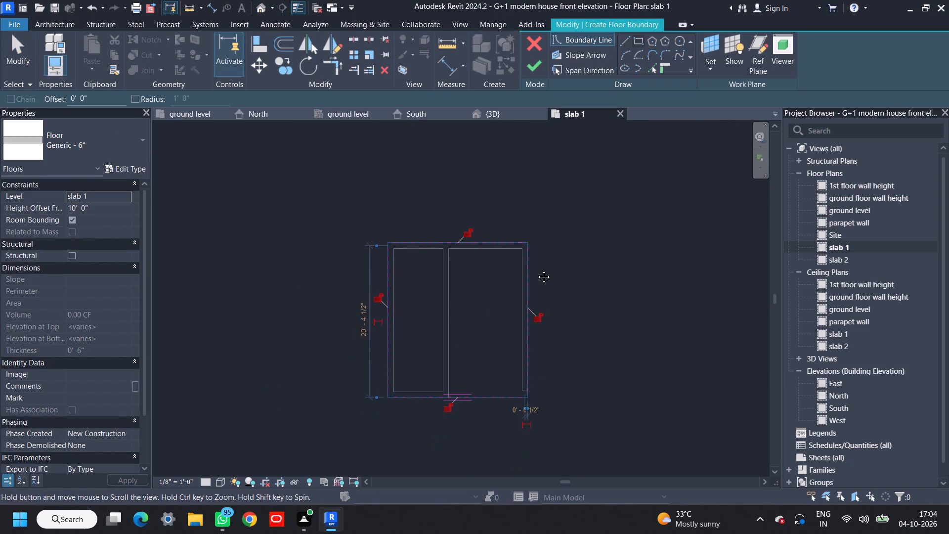
pyautogui.keyDown('shift'); pyautogui.moveTo(536, 269); pyautogui.dragTo(536, 268, button='middle'); pyautogui.keyUp('shift')
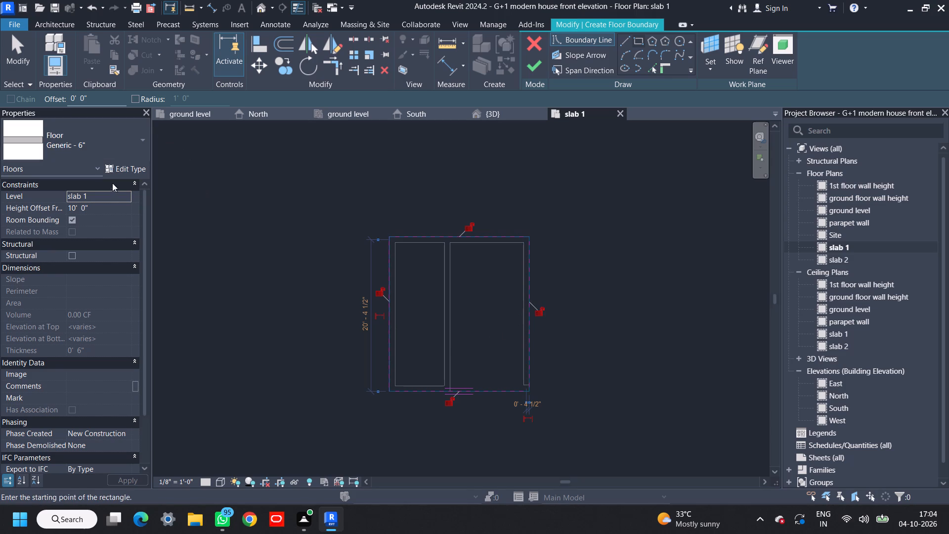
# Set the new floor's height offset from slab 1 to 10' 6" and finish the floor.
pyautogui.click(102, 206)
pyautogui.write('10\'6"')
pyautogui.press('Return')
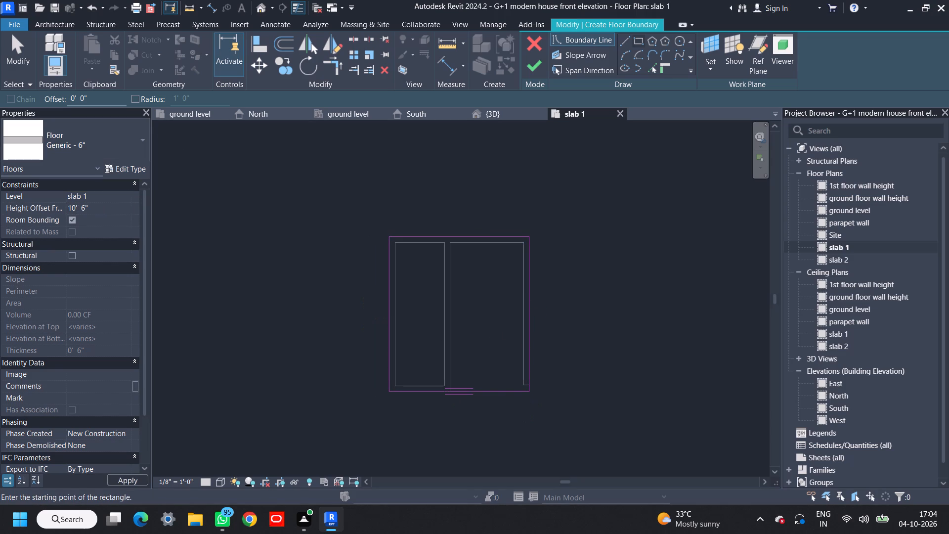
pyautogui.click(535, 70)
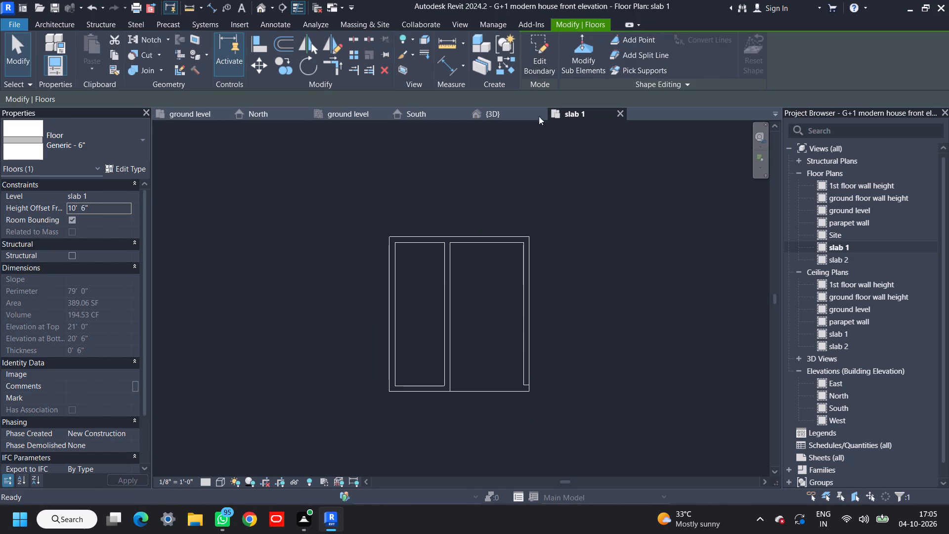
# Examine the new slab over the first-floor walls and open bay from the front and below in the 3D view.
pyautogui.click(492, 115)
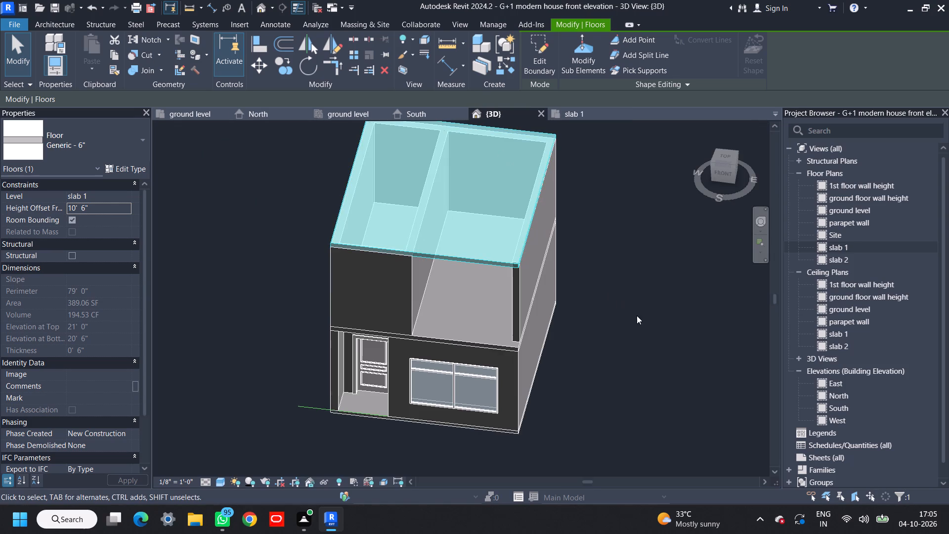
pyautogui.press('space')
pyautogui.click(626, 363)
pyautogui.keyDown('shift'); pyautogui.moveTo(576, 375); pyautogui.dragTo(559, 206, button='middle'); pyautogui.keyUp('shift')
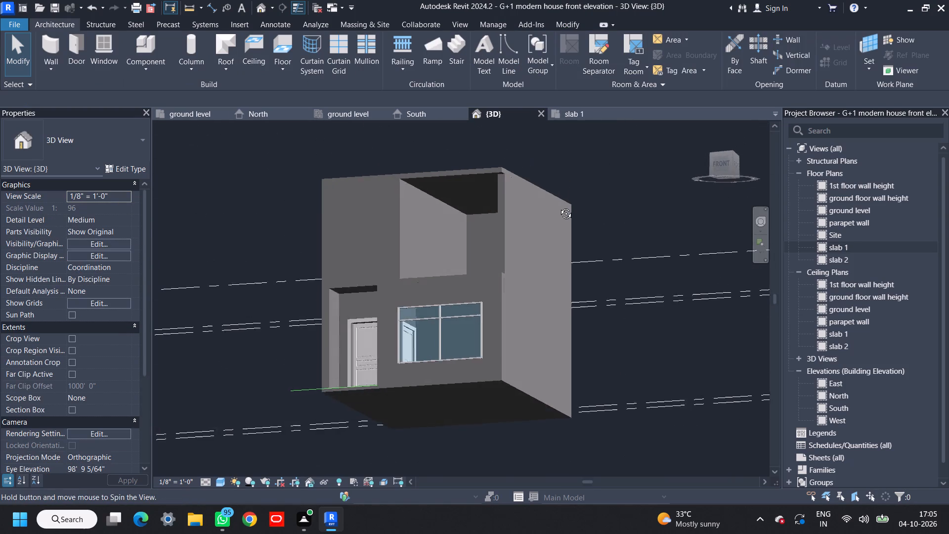
pyautogui.keyDown('shift'); pyautogui.moveTo(559, 206); pyautogui.dragTo(537, 255, button='middle'); pyautogui.keyUp('shift')
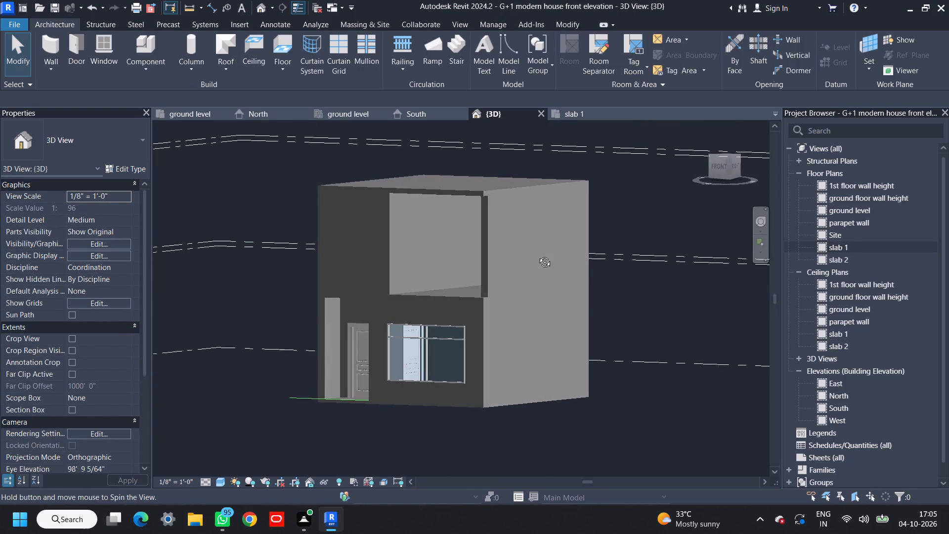
pyautogui.keyDown('shift'); pyautogui.moveTo(537, 255); pyautogui.dragTo(568, 263, button='middle'); pyautogui.keyUp('shift')
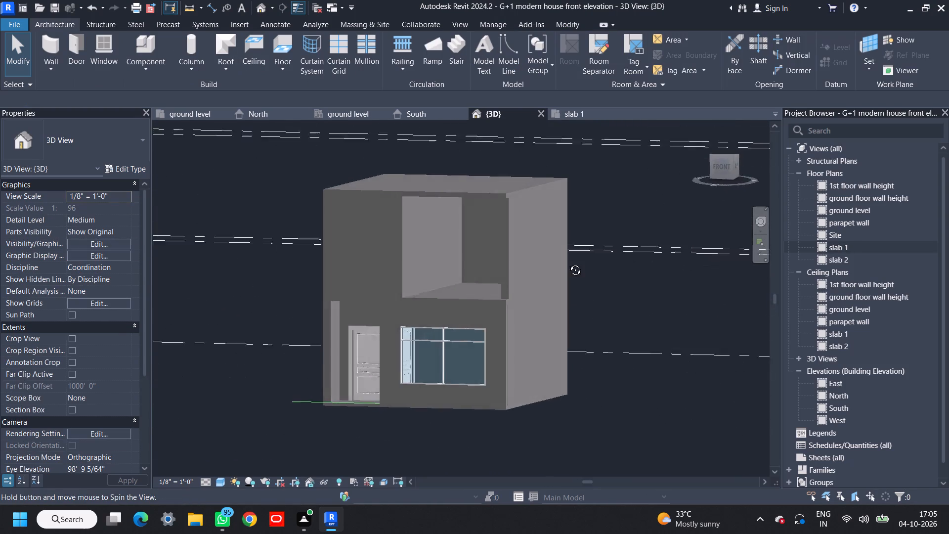
pyautogui.keyDown('shift'); pyautogui.moveTo(568, 263); pyautogui.dragTo(550, 294, button='middle'); pyautogui.keyUp('shift')
# Open the boundary of the roof slab above the first floor for editing in the slab 1 floor plan.
pyautogui.click(471, 184)
pyautogui.keyDown('shift'); pyautogui.moveTo(541, 233); pyautogui.dragTo(544, 235, button='middle'); pyautogui.keyUp('shift')
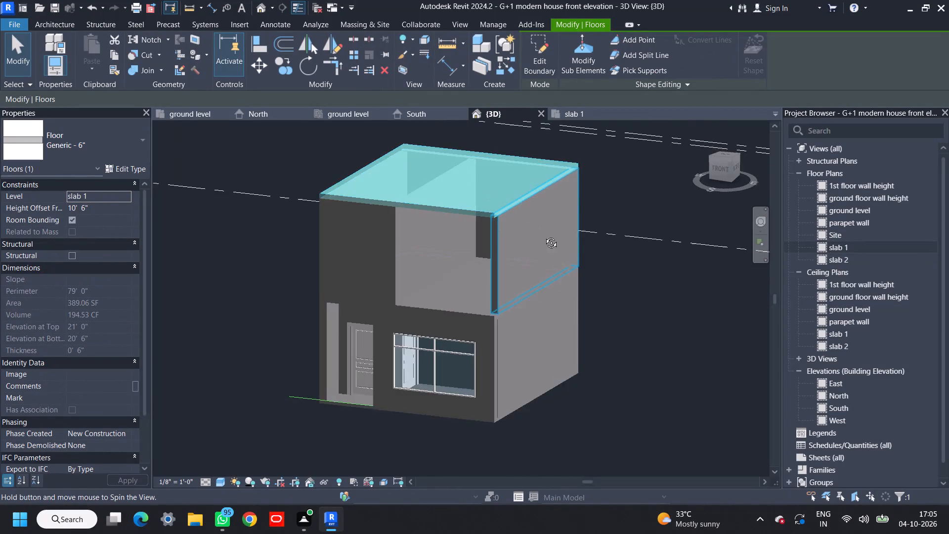
pyautogui.keyDown('shift'); pyautogui.moveTo(544, 235); pyautogui.dragTo(552, 309, button='middle'); pyautogui.keyUp('shift')
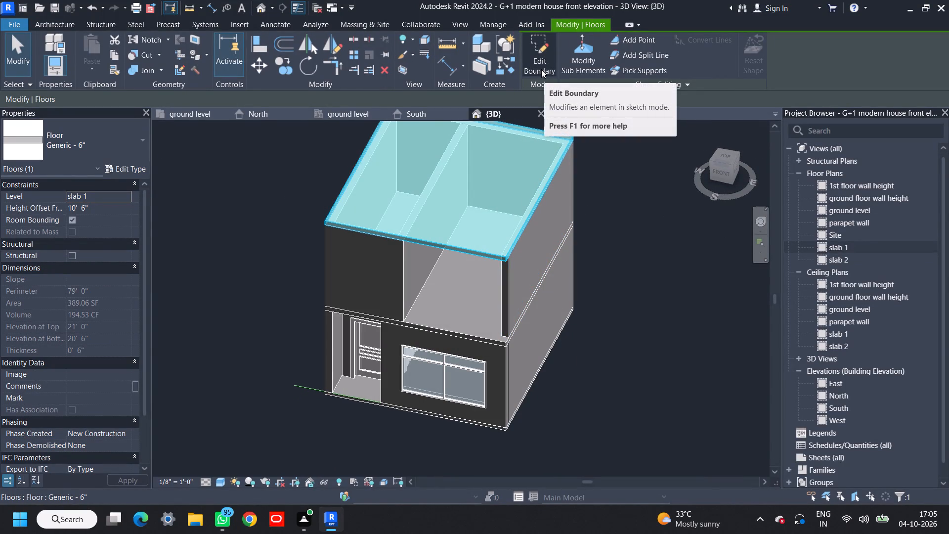
pyautogui.click(541, 69)
pyautogui.scroll(4, 432, 246)
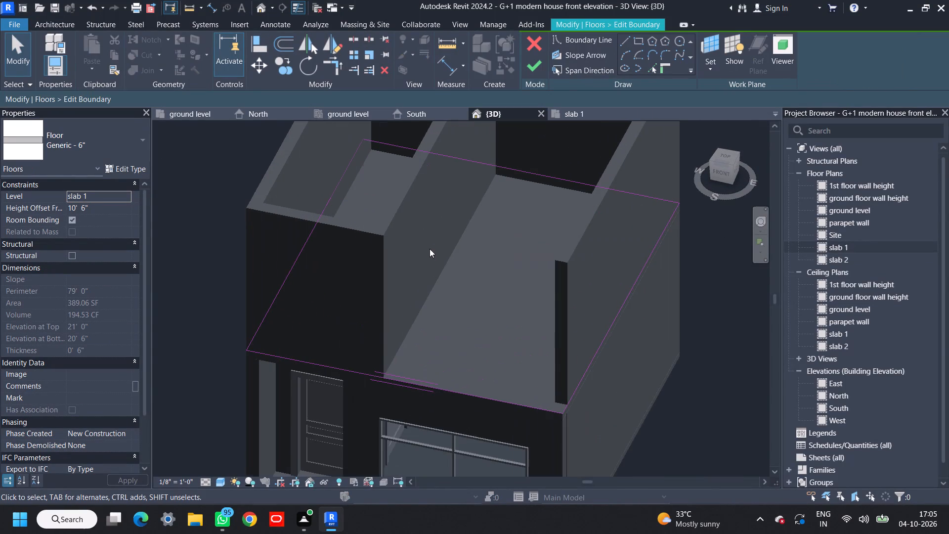
pyautogui.scroll(-7, 427, 233)
pyautogui.keyDown('shift'); pyautogui.moveTo(447, 221); pyautogui.dragTo(464, 235, button='middle'); pyautogui.keyUp('shift')
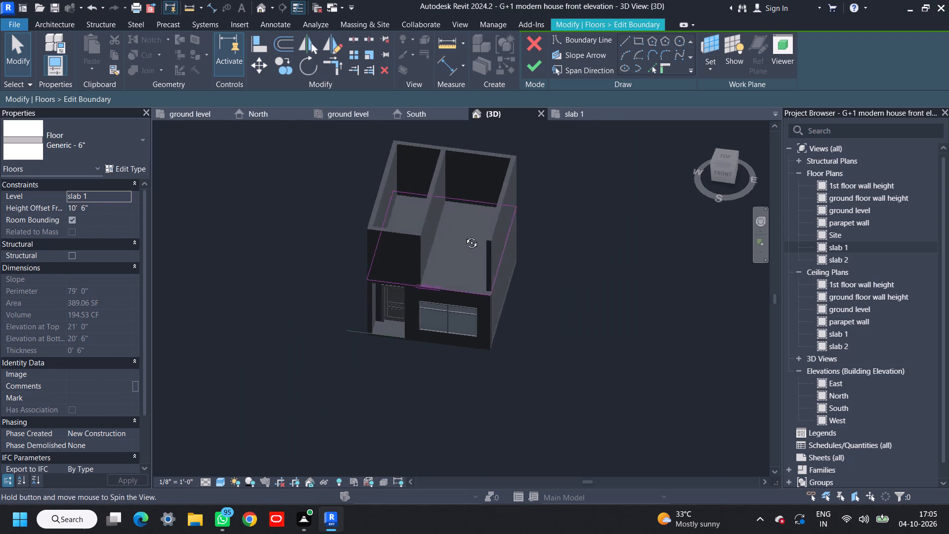
pyautogui.keyDown('shift'); pyautogui.moveTo(464, 235); pyautogui.dragTo(475, 326, button='middle'); pyautogui.keyUp('shift')
pyautogui.click(205, 112)
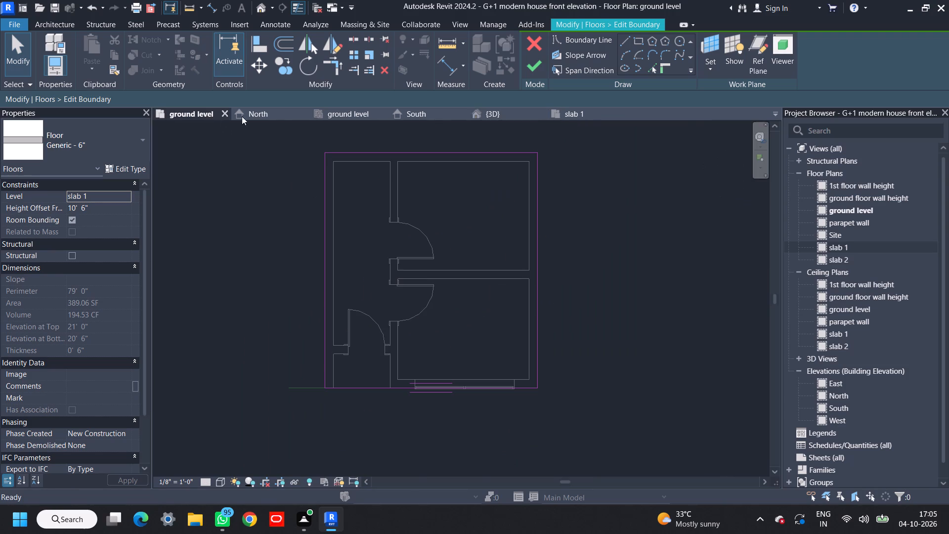
pyautogui.click(565, 112)
# Sketch a 2' boundary line north from the front edge along the bay's west wall face, and another from its end eastward past the east edge.
pyautogui.scroll(5, 473, 398)
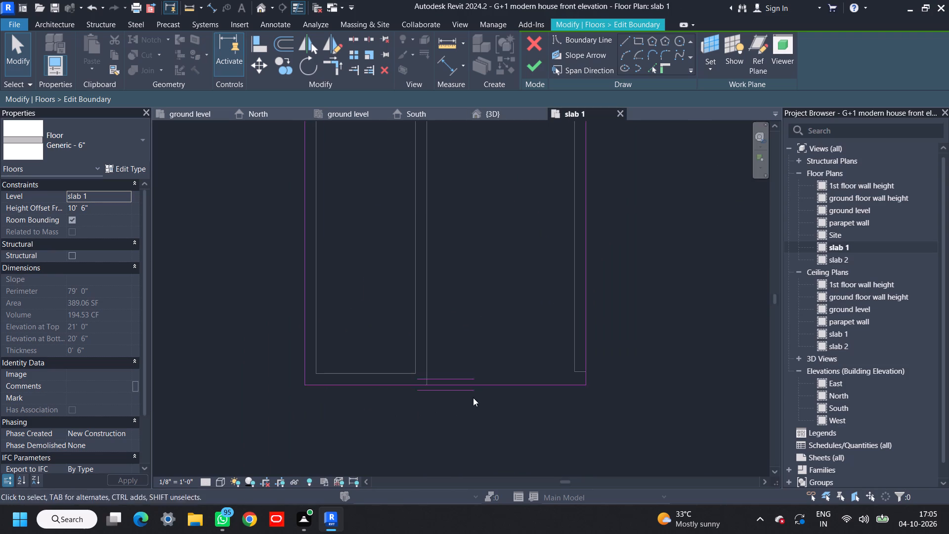
pyautogui.moveTo(512, 344); pyautogui.dragTo(501, 347, button='middle')
pyautogui.click(624, 43)
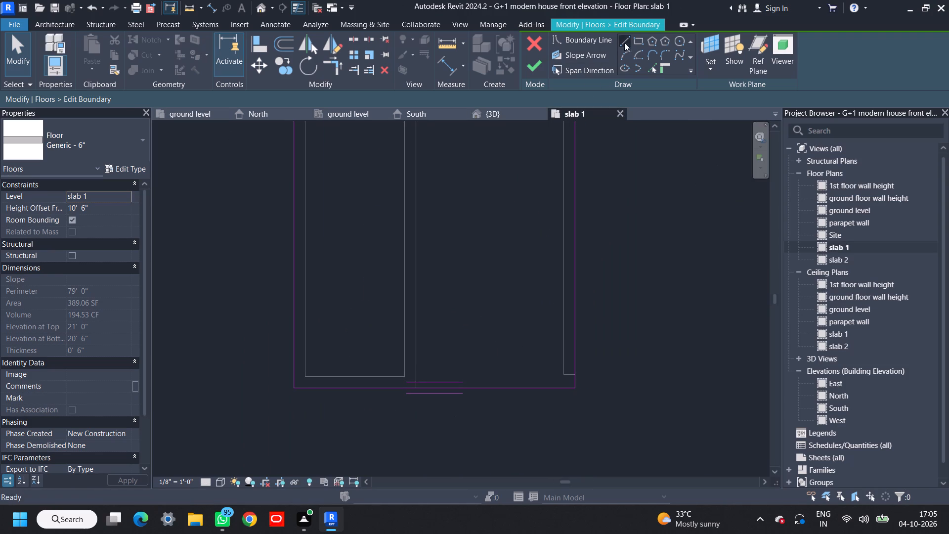
pyautogui.scroll(3, 449, 357)
pyautogui.click(404, 398)
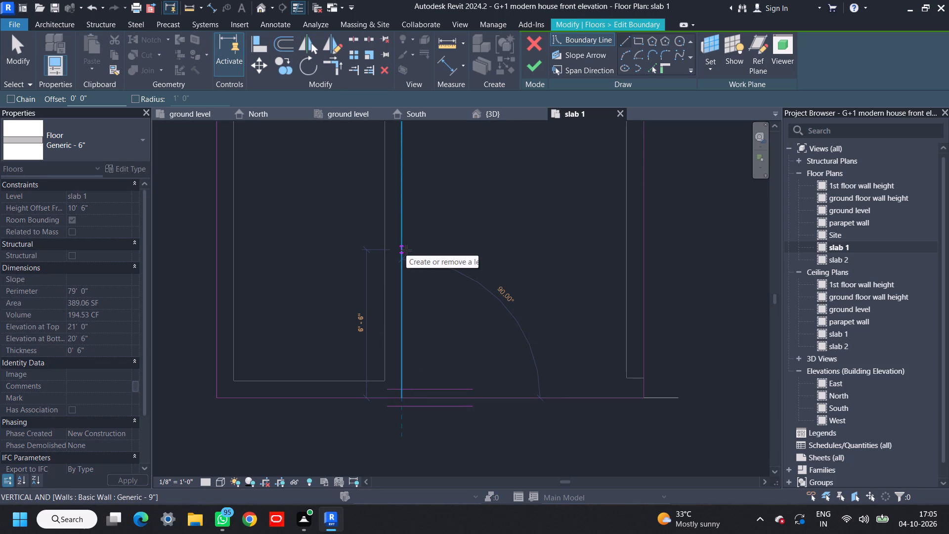
pyautogui.write("2'")
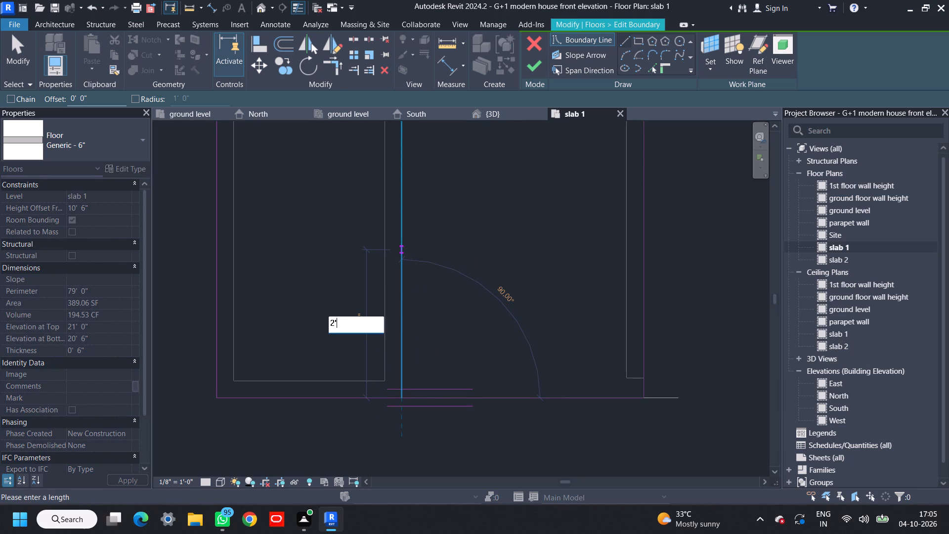
pyautogui.press('Return')
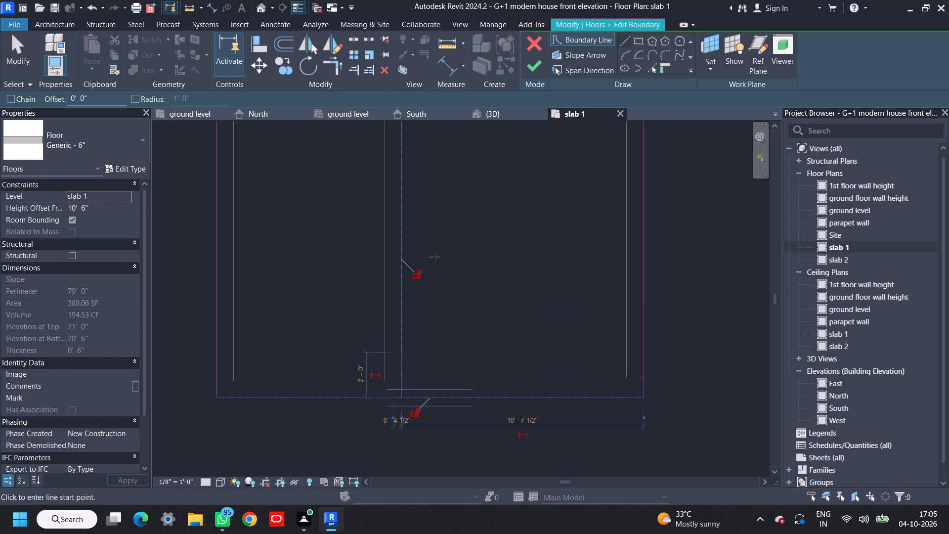
pyautogui.click(404, 355)
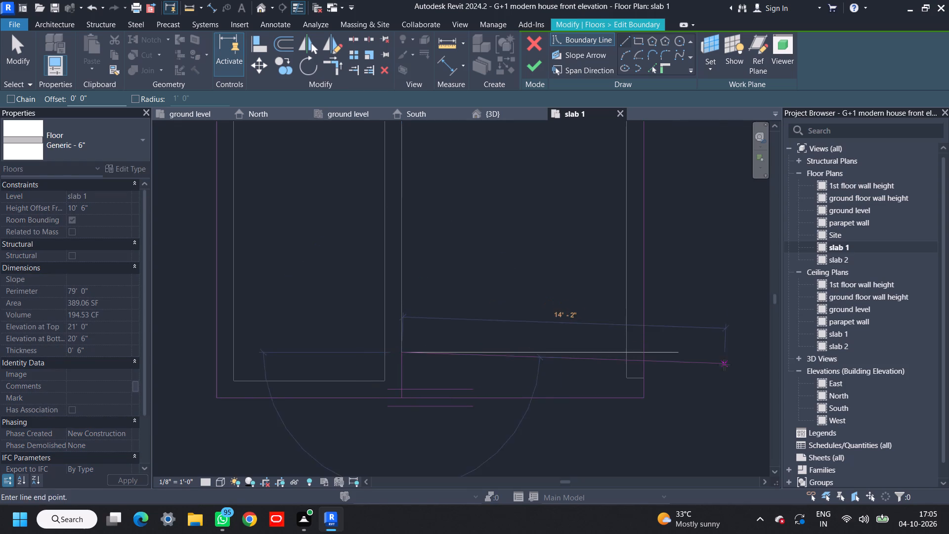
pyautogui.click(697, 351)
pyautogui.moveTo(696, 348); pyautogui.dragTo(645, 348, button='middle')
pyautogui.press('Escape')
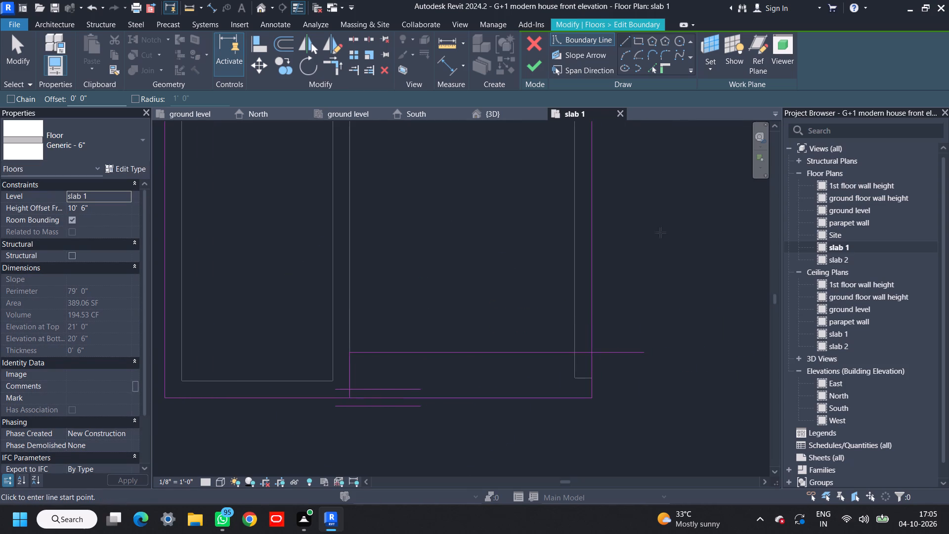
# Trim the boundary into a closed outline with a front notch over the open bay and finish the slab edit.
pyautogui.click(333, 68)
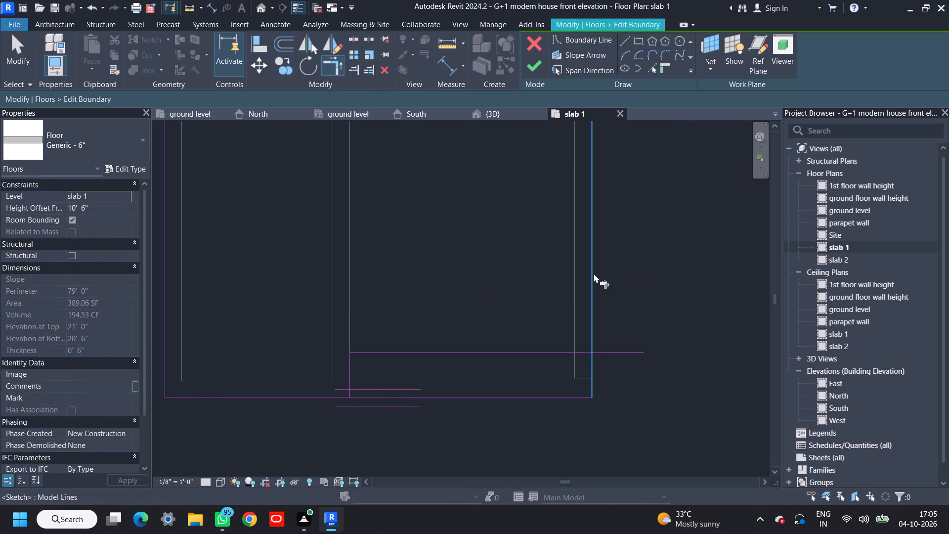
pyautogui.click(594, 273)
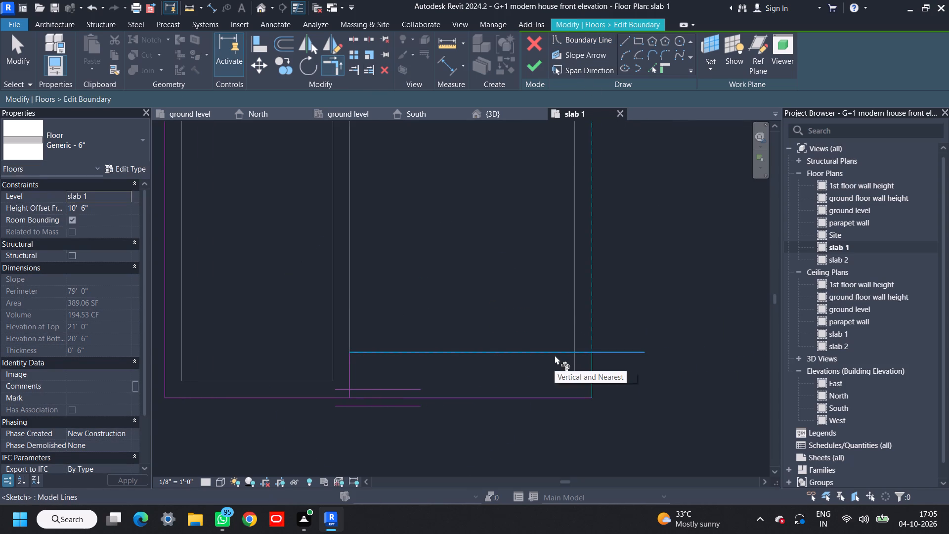
pyautogui.click(555, 355)
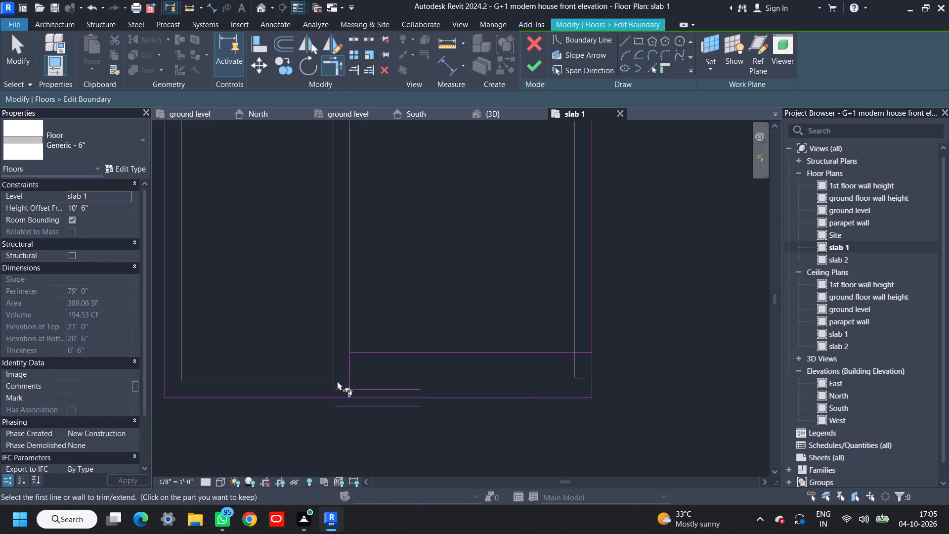
pyautogui.click(318, 398)
pyautogui.click(352, 372)
pyautogui.scroll(-3, 617, 370)
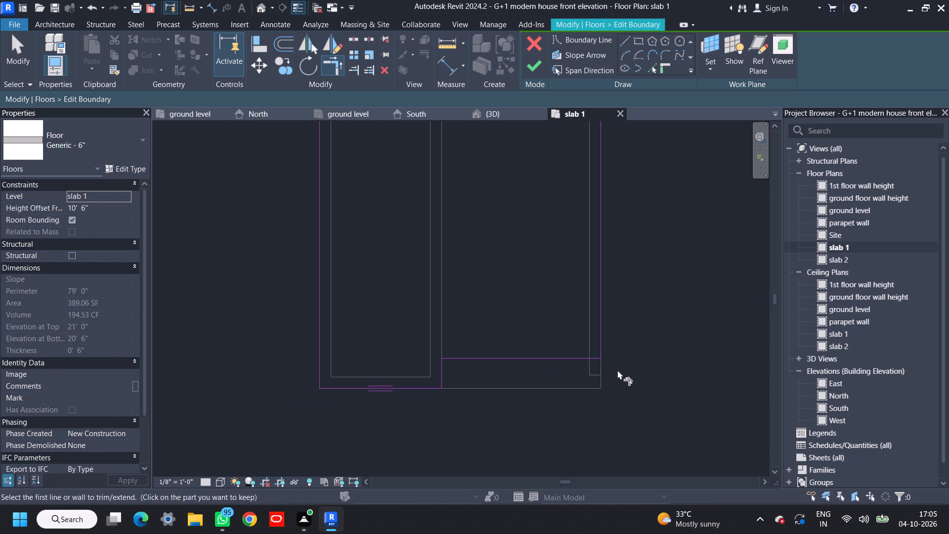
pyautogui.moveTo(638, 356); pyautogui.dragTo(643, 385, button='middle')
pyautogui.click(530, 68)
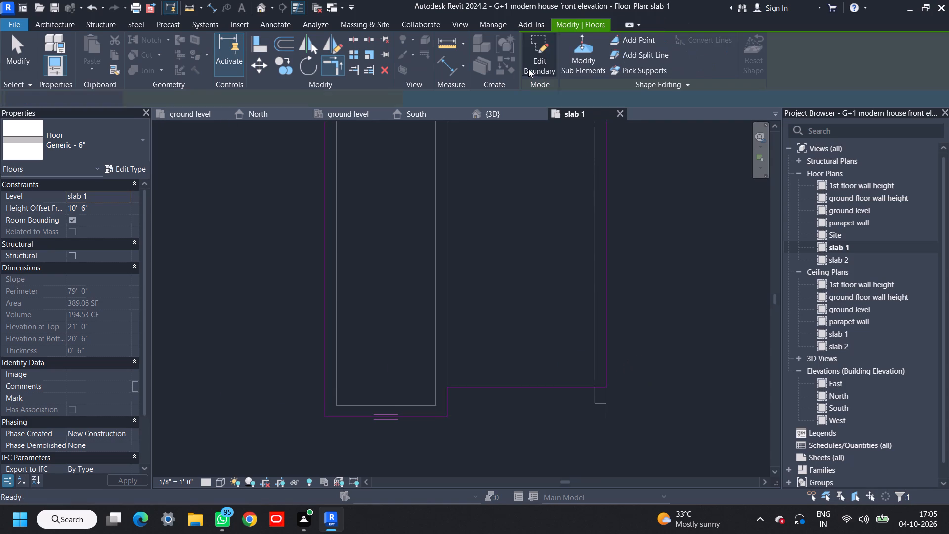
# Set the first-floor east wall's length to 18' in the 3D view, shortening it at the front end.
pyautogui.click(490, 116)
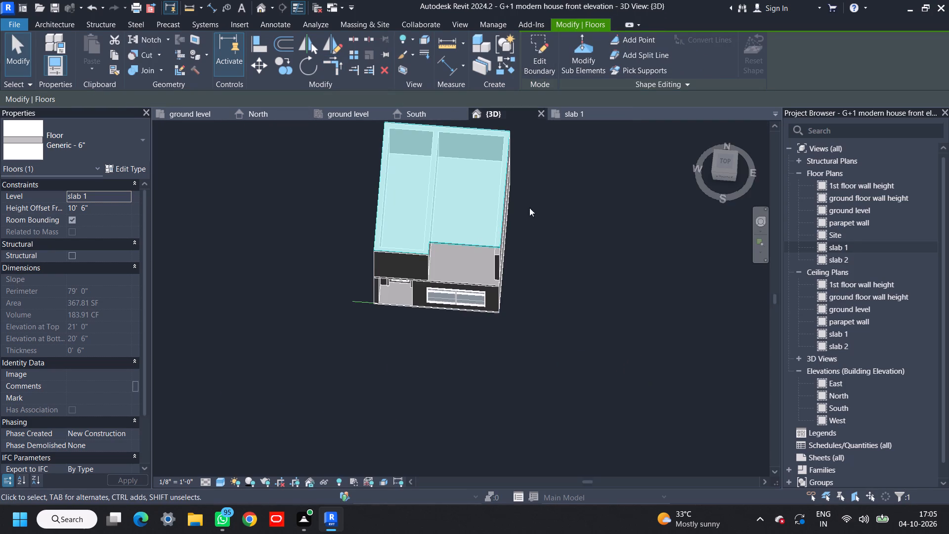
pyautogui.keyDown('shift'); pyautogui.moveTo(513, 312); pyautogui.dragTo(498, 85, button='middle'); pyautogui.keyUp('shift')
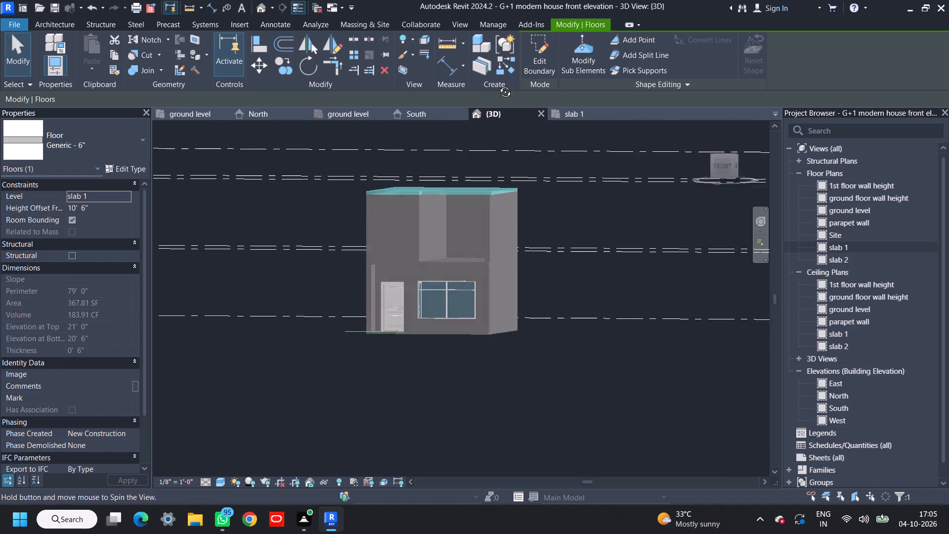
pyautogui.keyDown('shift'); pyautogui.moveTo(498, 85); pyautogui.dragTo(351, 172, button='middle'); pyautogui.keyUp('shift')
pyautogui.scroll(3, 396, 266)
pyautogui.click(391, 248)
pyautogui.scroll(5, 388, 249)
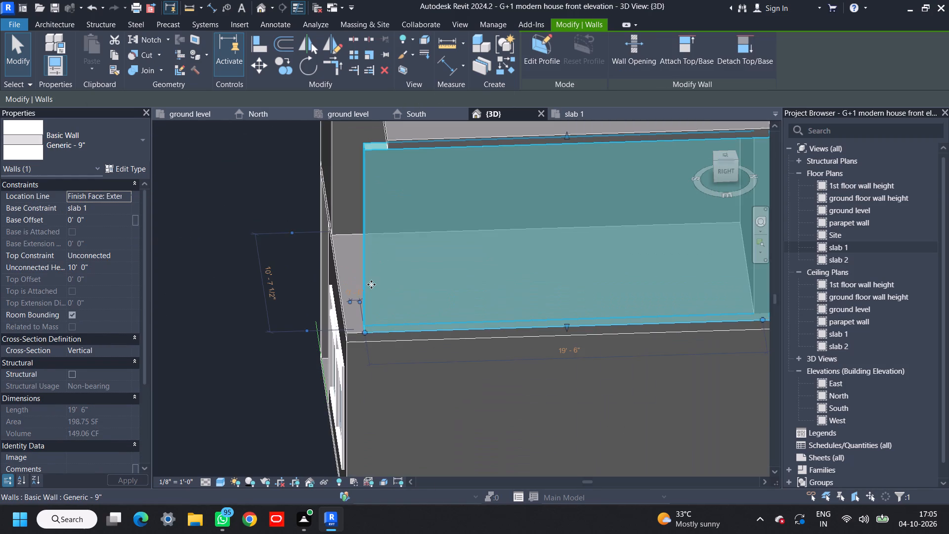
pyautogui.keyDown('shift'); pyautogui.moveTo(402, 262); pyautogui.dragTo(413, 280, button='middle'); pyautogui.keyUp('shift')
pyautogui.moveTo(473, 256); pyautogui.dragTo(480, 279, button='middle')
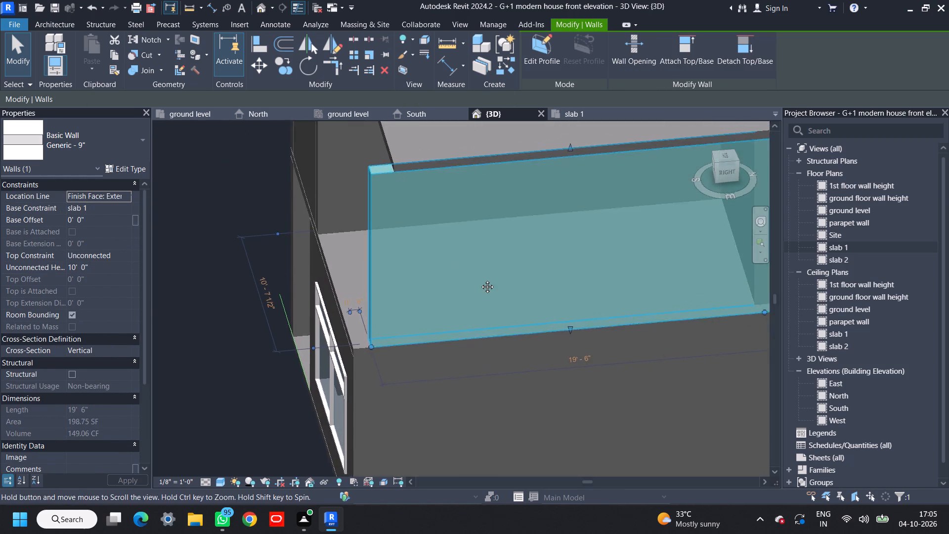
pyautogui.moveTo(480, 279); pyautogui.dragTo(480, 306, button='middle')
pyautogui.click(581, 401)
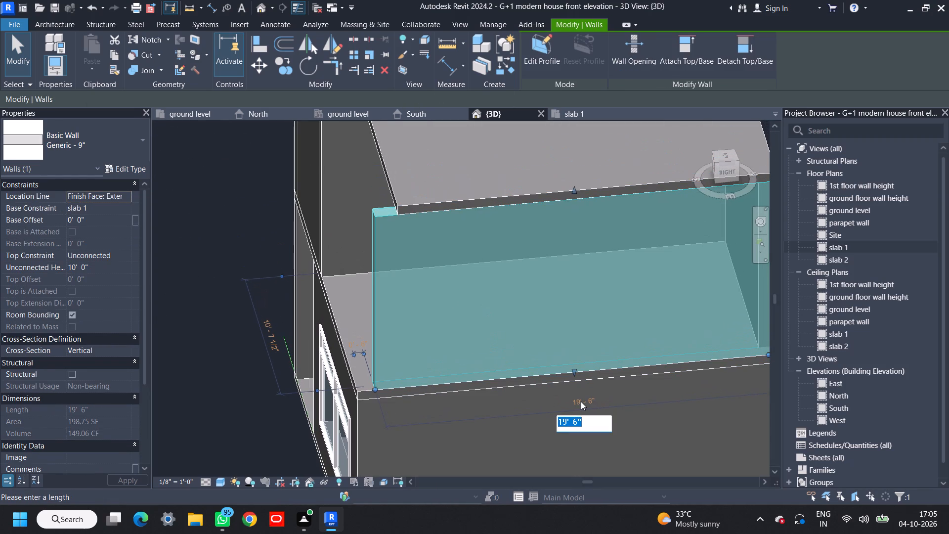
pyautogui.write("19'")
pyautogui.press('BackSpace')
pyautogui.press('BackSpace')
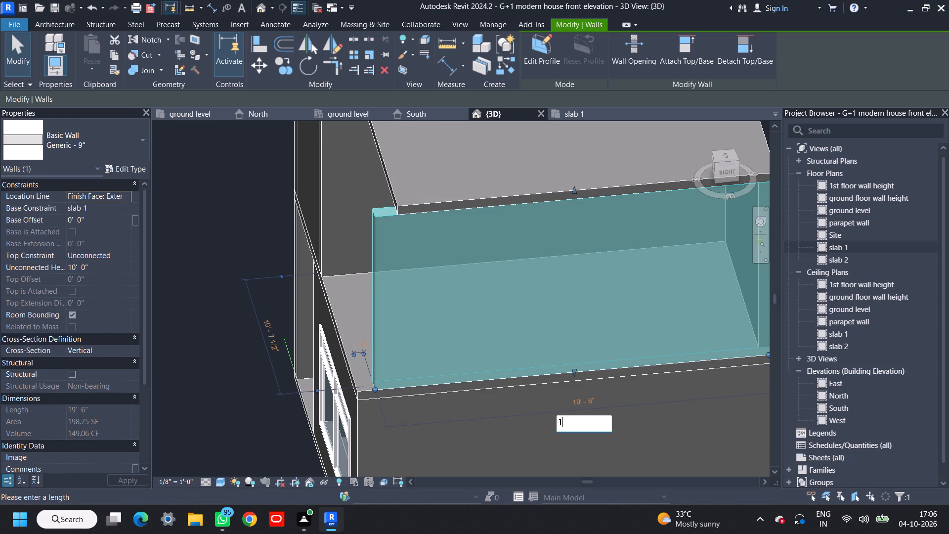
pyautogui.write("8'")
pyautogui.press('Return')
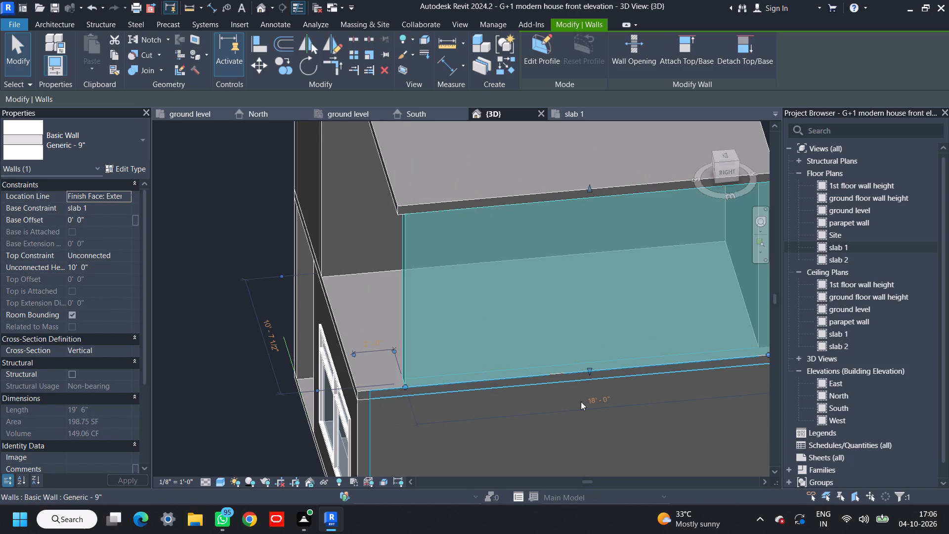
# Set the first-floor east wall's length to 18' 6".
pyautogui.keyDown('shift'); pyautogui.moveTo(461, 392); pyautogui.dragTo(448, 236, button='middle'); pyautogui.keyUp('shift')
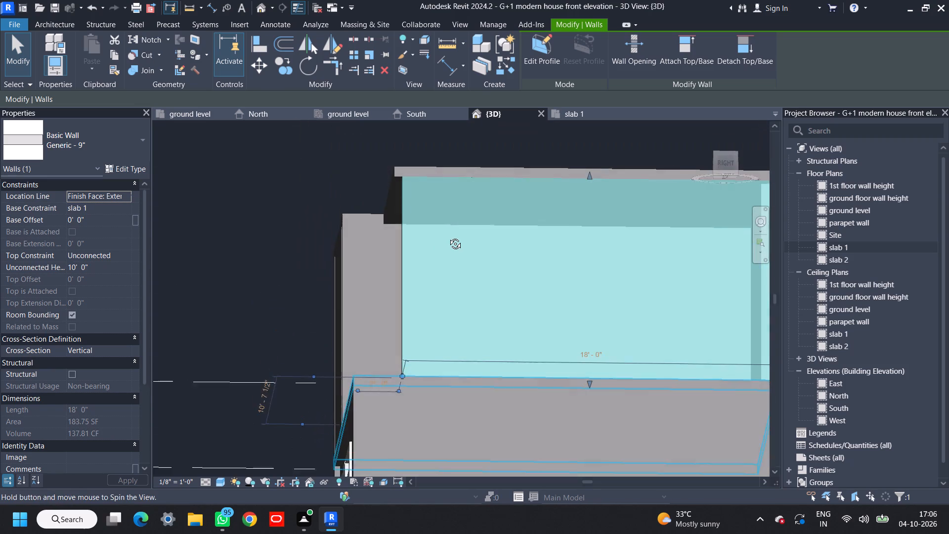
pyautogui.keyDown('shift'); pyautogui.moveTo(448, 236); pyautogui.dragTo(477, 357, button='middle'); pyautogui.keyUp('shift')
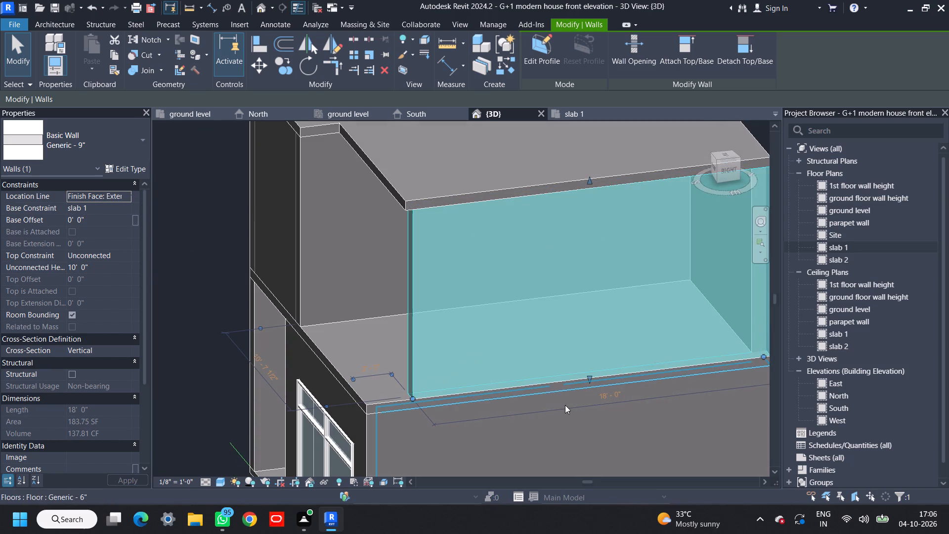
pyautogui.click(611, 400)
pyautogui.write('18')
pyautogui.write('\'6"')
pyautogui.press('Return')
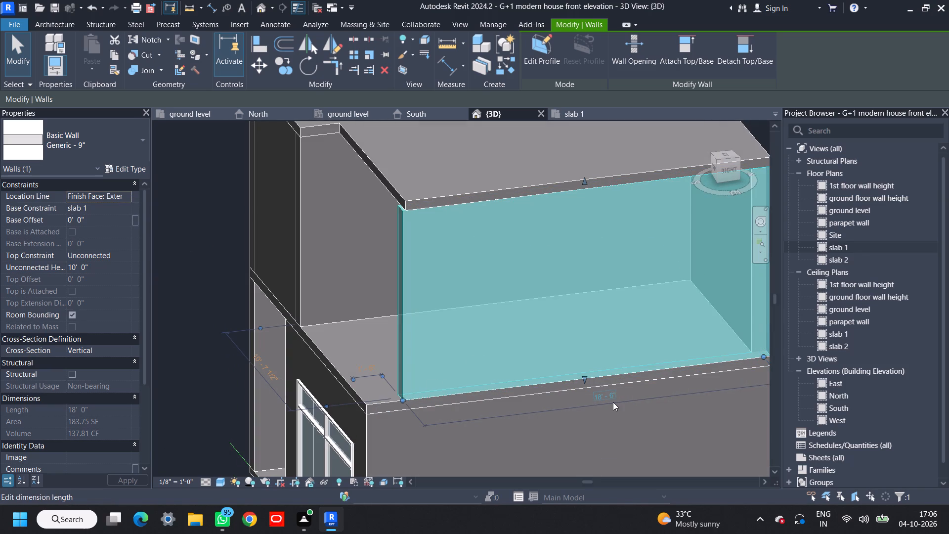
# Set the first-floor east wall's length to 18' 2".
pyautogui.click(604, 394)
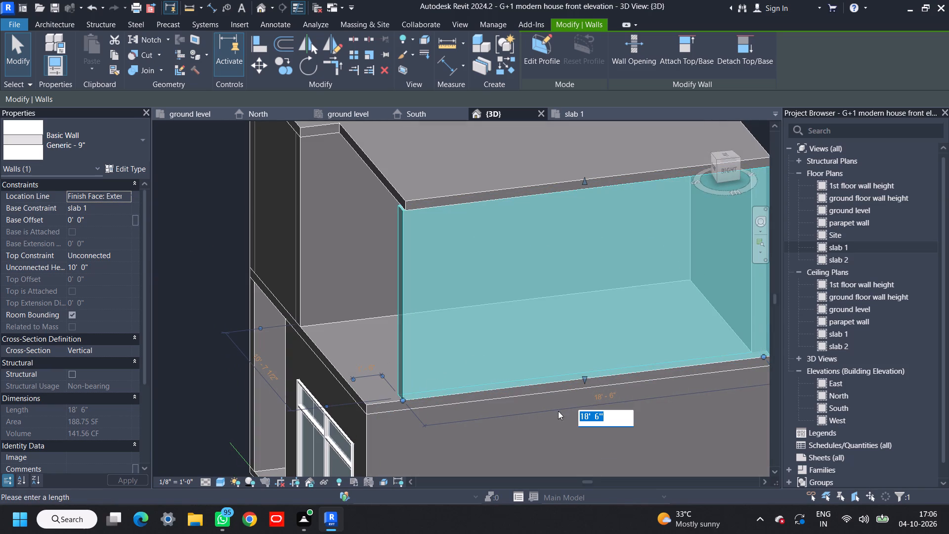
pyautogui.scroll(-3, 596, 406)
pyautogui.scroll(4, 598, 409)
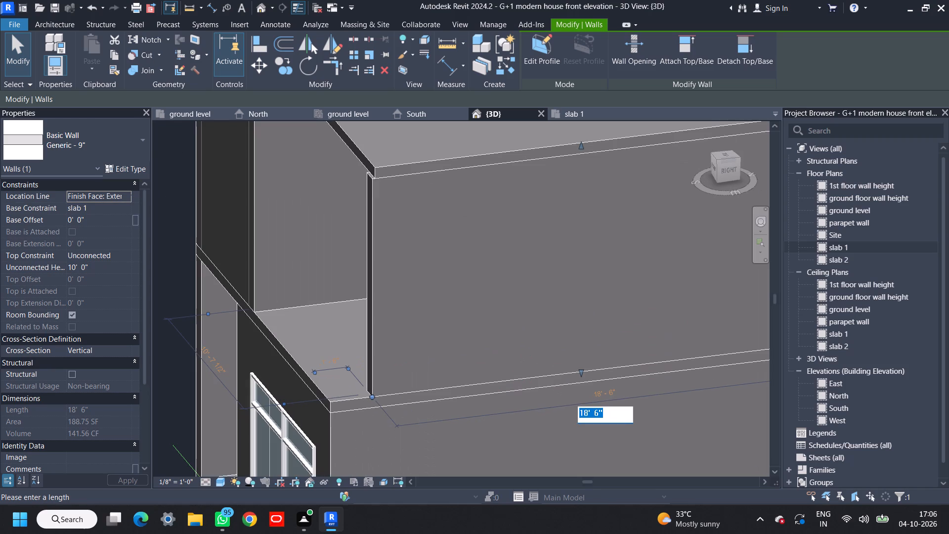
pyautogui.press('1')
pyautogui.write('8\'2"')
pyautogui.press('Return')
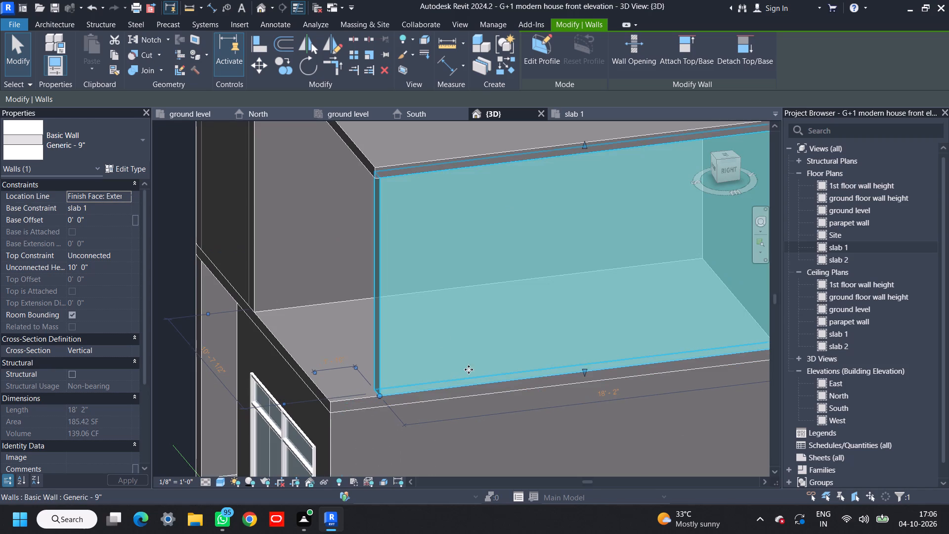
# Examine how the east wall's front end lines up with the notched roof slab edge from the front and side.
pyautogui.keyDown('shift'); pyautogui.moveTo(405, 247); pyautogui.dragTo(530, 192, button='middle'); pyautogui.keyUp('shift')
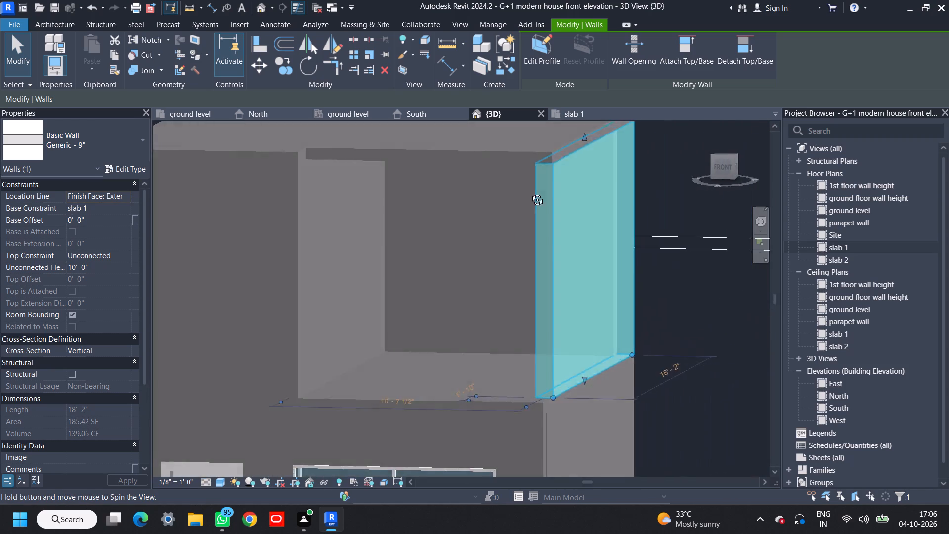
pyautogui.keyDown('shift'); pyautogui.moveTo(530, 192); pyautogui.dragTo(325, 227, button='middle'); pyautogui.keyUp('shift')
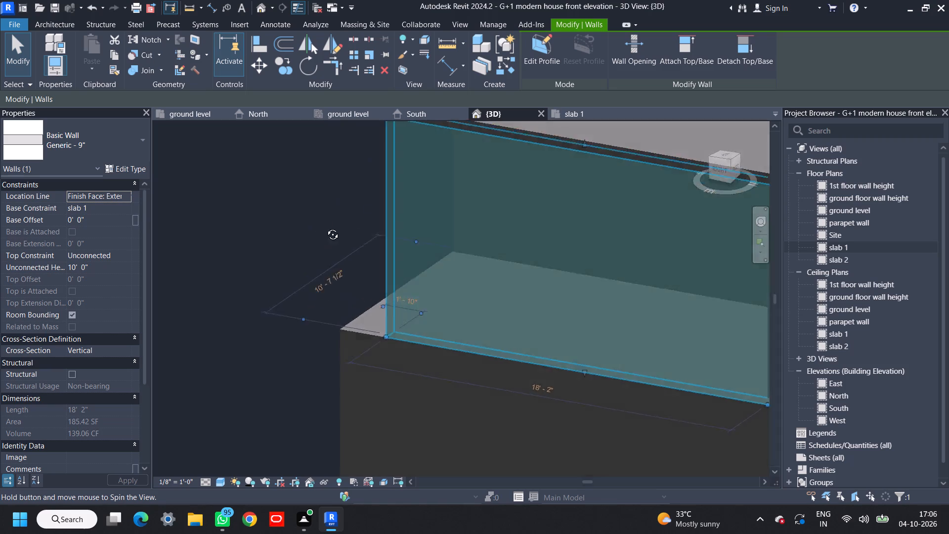
pyautogui.keyDown('shift'); pyautogui.moveTo(325, 227); pyautogui.dragTo(425, 157, button='middle'); pyautogui.keyUp('shift')
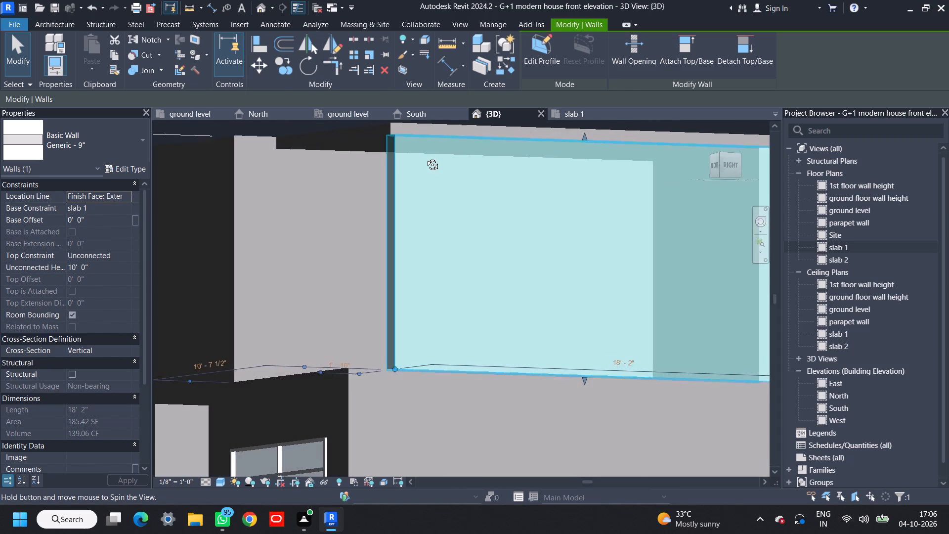
pyautogui.keyDown('shift'); pyautogui.moveTo(425, 157); pyautogui.dragTo(425, 157, button='middle'); pyautogui.keyUp('shift')
pyautogui.keyDown('shift'); pyautogui.moveTo(421, 156); pyautogui.dragTo(433, 213, button='middle'); pyautogui.keyUp('shift')
pyautogui.scroll(13, 421, 177)
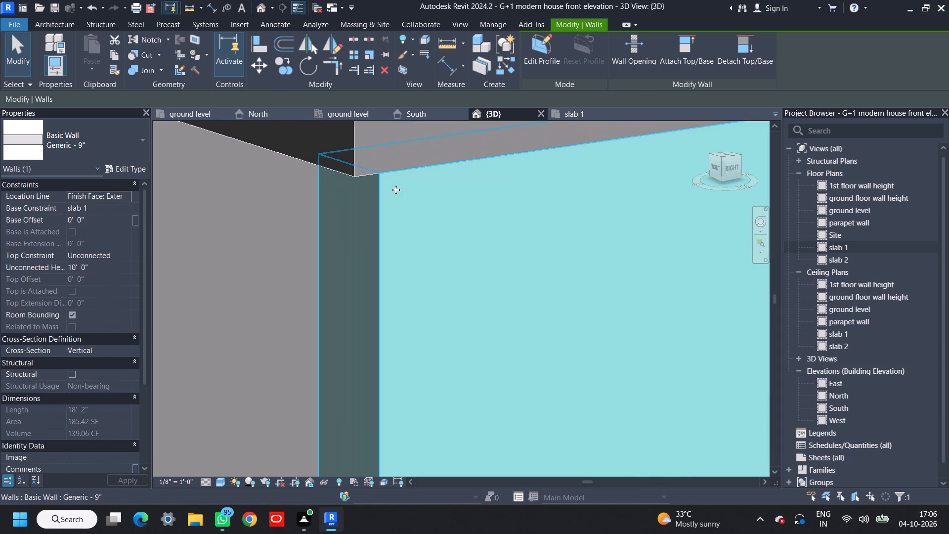
pyautogui.scroll(-14, 422, 275)
pyautogui.keyDown('shift'); pyautogui.moveTo(457, 318); pyautogui.dragTo(435, 265, button='middle'); pyautogui.keyUp('shift')
pyautogui.keyDown('shift'); pyautogui.moveTo(451, 292); pyautogui.dragTo(475, 351, button='middle'); pyautogui.keyUp('shift')
pyautogui.moveTo(502, 362); pyautogui.dragTo(452, 282, button='middle')
pyautogui.scroll(1, 535, 394)
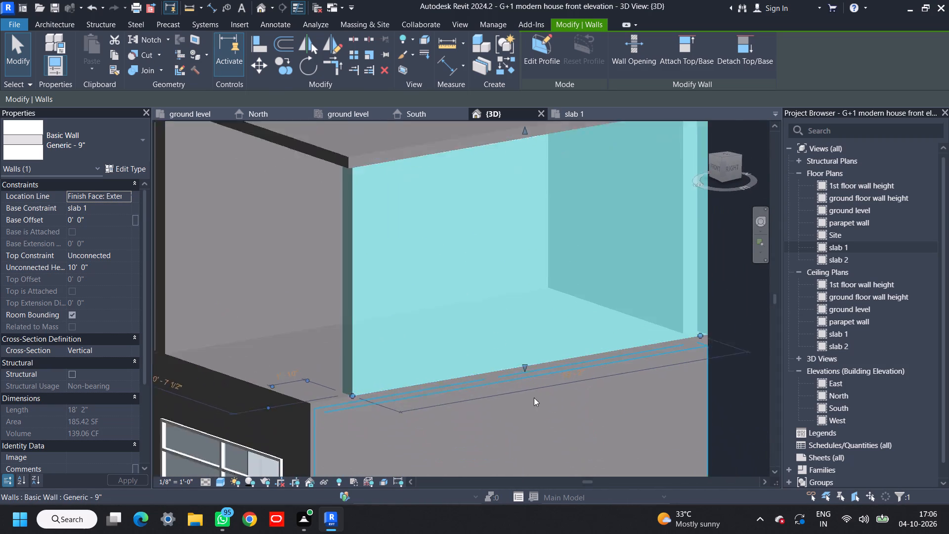
# Set the first-floor east wall's length to 18' 4", keeping its original orientation.
pyautogui.scroll(1, 534, 398)
pyautogui.scroll(-8, 484, 394)
pyautogui.keyDown('shift'); pyautogui.moveTo(516, 384); pyautogui.dragTo(516, 355, button='middle'); pyautogui.keyUp('shift')
pyautogui.moveTo(521, 359); pyautogui.dragTo(481, 396, button='middle')
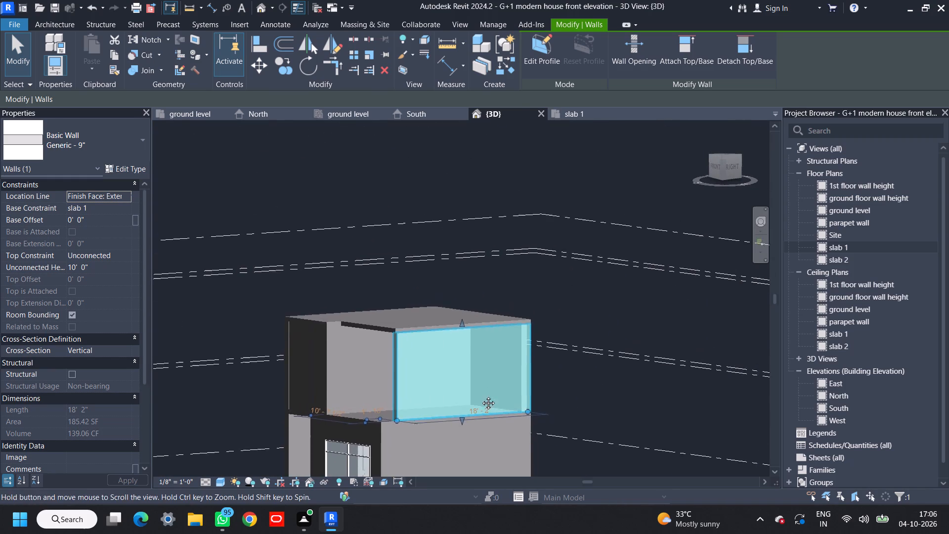
pyautogui.moveTo(481, 396); pyautogui.dragTo(480, 398, button='middle')
pyautogui.keyDown('shift'); pyautogui.moveTo(488, 398); pyautogui.dragTo(462, 464, button='middle'); pyautogui.keyUp('shift')
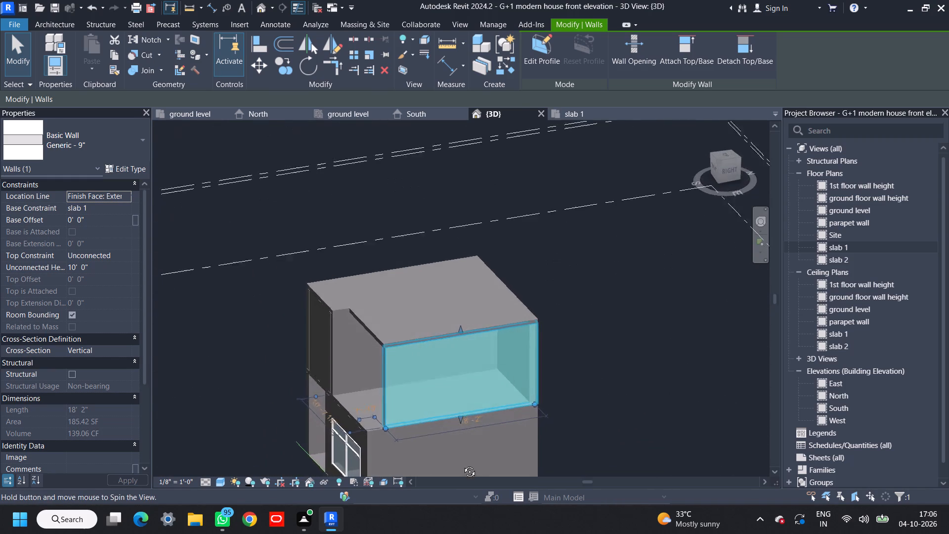
pyautogui.keyDown('shift'); pyautogui.moveTo(462, 464); pyautogui.dragTo(514, 479, button='middle'); pyautogui.keyUp('shift')
pyautogui.scroll(7, 480, 437)
pyautogui.click(495, 399)
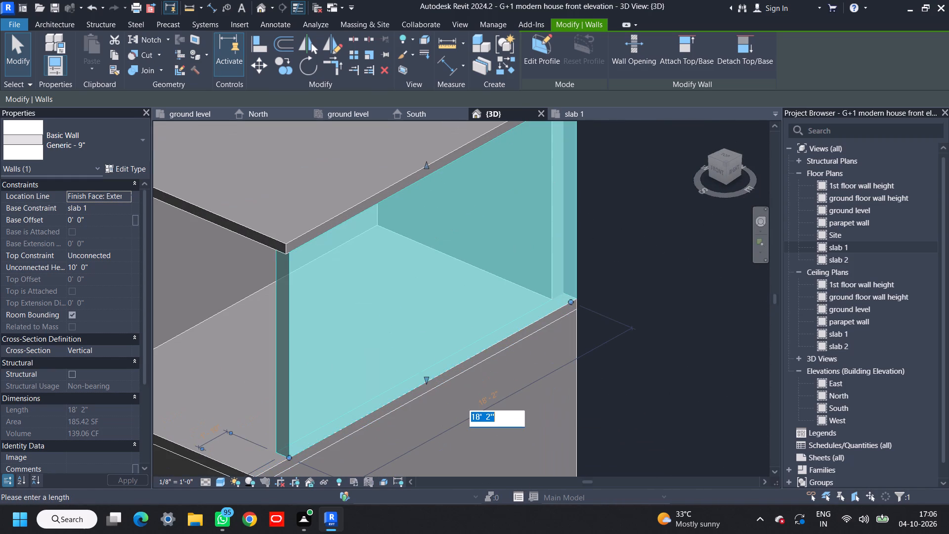
pyautogui.moveTo(499, 417); pyautogui.dragTo(486, 420)
pyautogui.write('4"')
pyautogui.press('Return')
pyautogui.press('space')
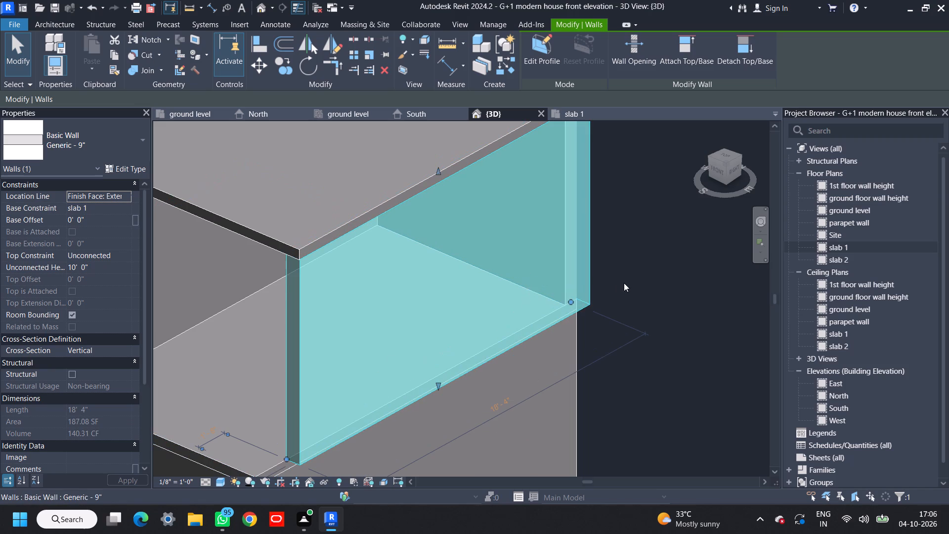
pyautogui.press('space')
pyautogui.click(700, 267)
# Examine the first-floor open bay, its east wall end and the notched roof slab from the front and below.
pyautogui.scroll(-2, 460, 360)
pyautogui.keyDown('shift'); pyautogui.moveTo(429, 352); pyautogui.dragTo(537, 350, button='middle'); pyautogui.keyUp('shift')
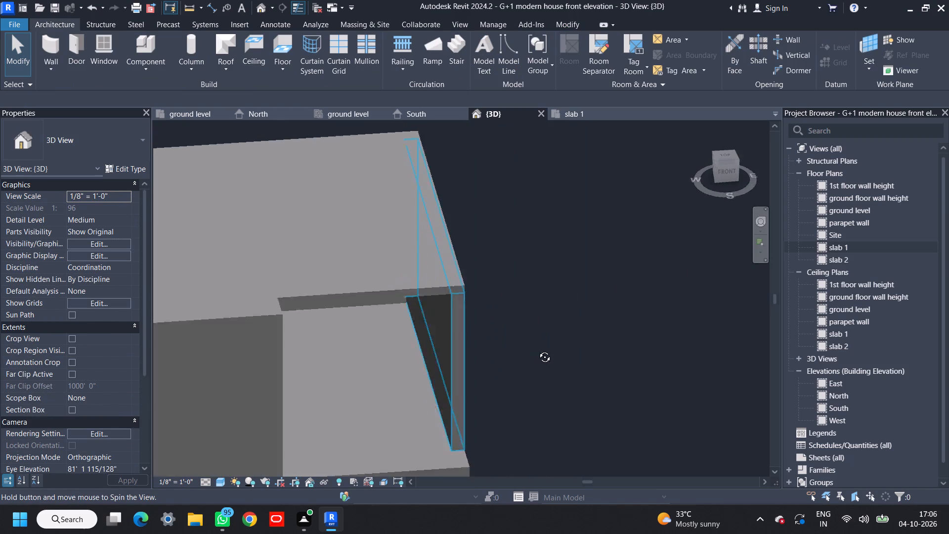
pyautogui.keyDown('shift'); pyautogui.moveTo(537, 350); pyautogui.dragTo(568, 232, button='middle'); pyautogui.keyUp('shift')
pyautogui.keyDown('shift'); pyautogui.moveTo(581, 301); pyautogui.dragTo(535, 314, button='middle'); pyautogui.keyUp('shift')
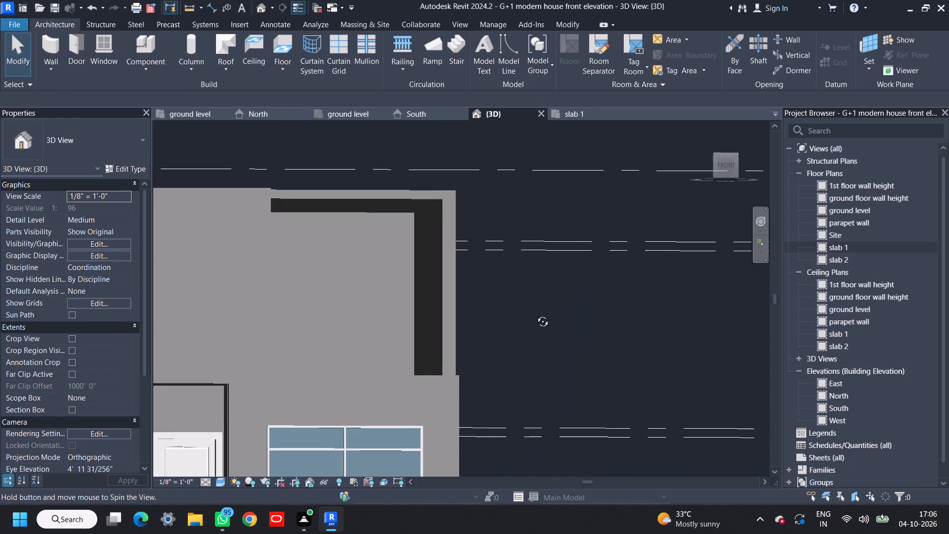
pyautogui.keyDown('shift'); pyautogui.moveTo(535, 314); pyautogui.dragTo(536, 325, button='middle'); pyautogui.keyUp('shift')
pyautogui.scroll(-4, 536, 325)
pyautogui.keyDown('shift'); pyautogui.moveTo(531, 333); pyautogui.dragTo(519, 325, button='middle'); pyautogui.keyUp('shift')
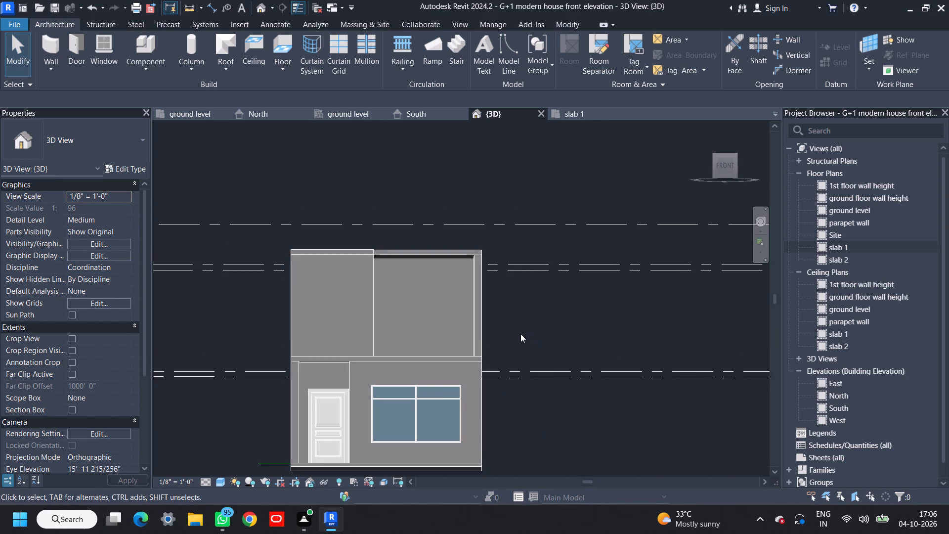
pyautogui.keyDown('shift'); pyautogui.moveTo(521, 334); pyautogui.dragTo(536, 310, button='middle'); pyautogui.keyUp('shift')
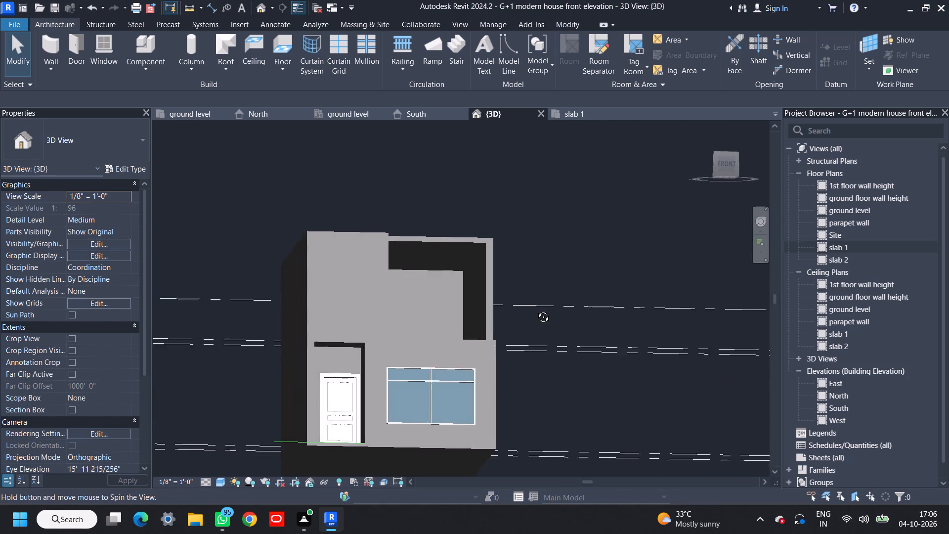
pyautogui.keyDown('shift'); pyautogui.moveTo(536, 310); pyautogui.dragTo(505, 310, button='middle'); pyautogui.keyUp('shift')
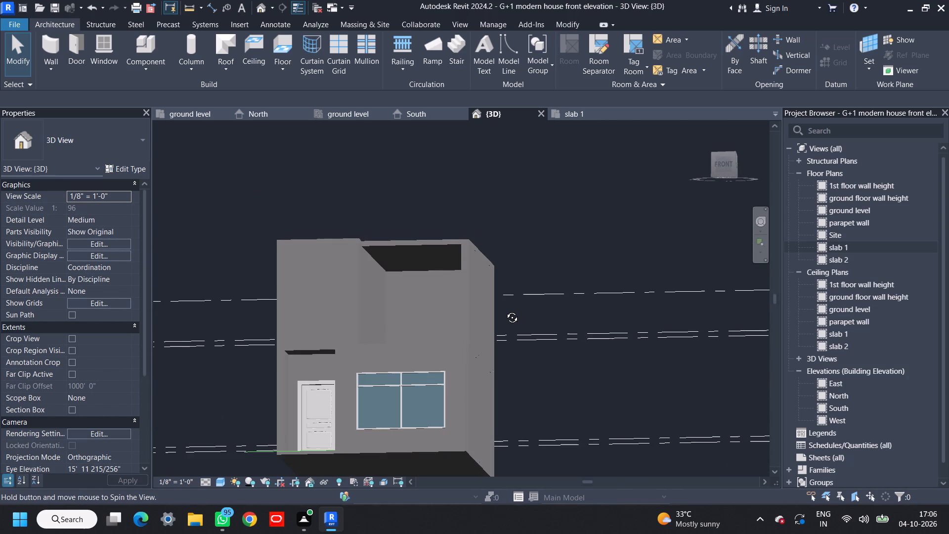
pyautogui.keyDown('shift'); pyautogui.moveTo(505, 310); pyautogui.dragTo(522, 303, button='middle'); pyautogui.keyUp('shift')
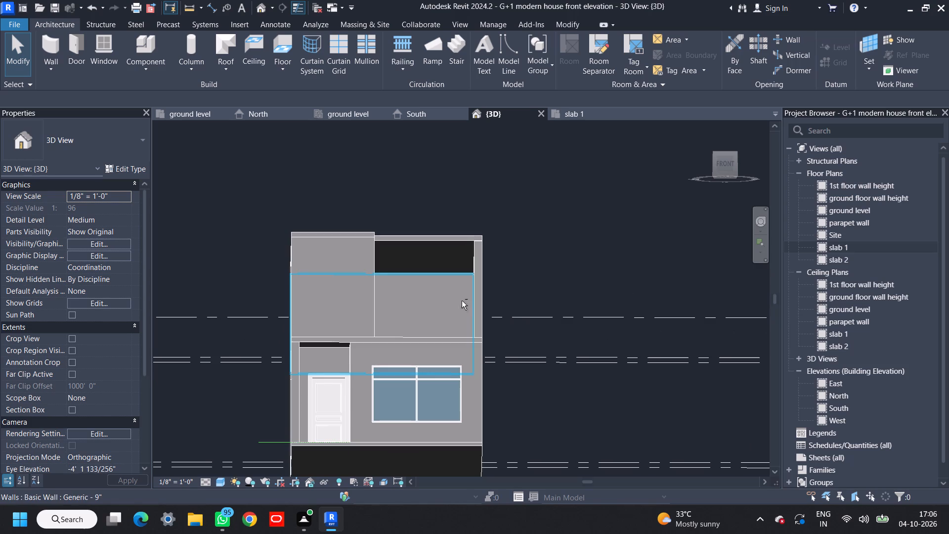
pyautogui.keyDown('shift'); pyautogui.moveTo(462, 301); pyautogui.dragTo(463, 325, button='middle'); pyautogui.keyUp('shift')
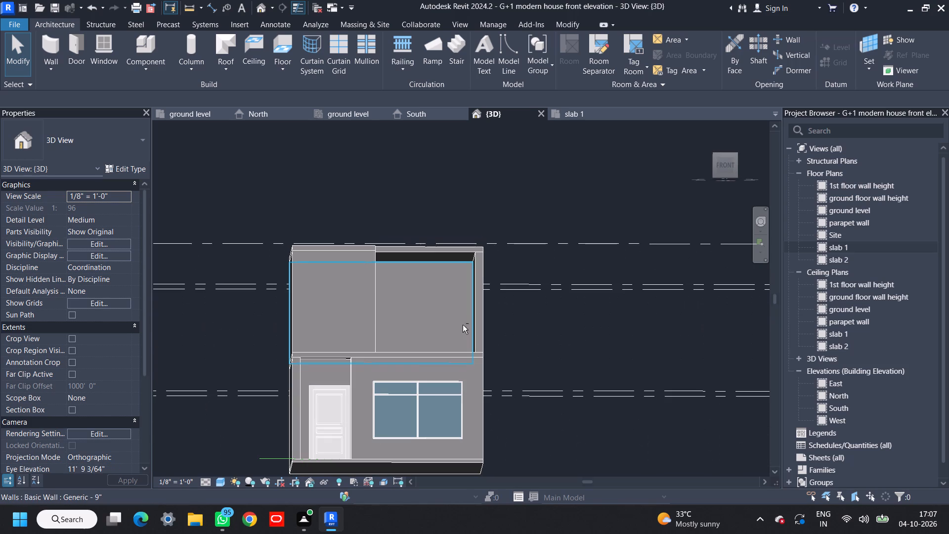
pyautogui.keyDown('shift'); pyautogui.moveTo(484, 333); pyautogui.dragTo(473, 356, button='middle'); pyautogui.keyUp('shift')
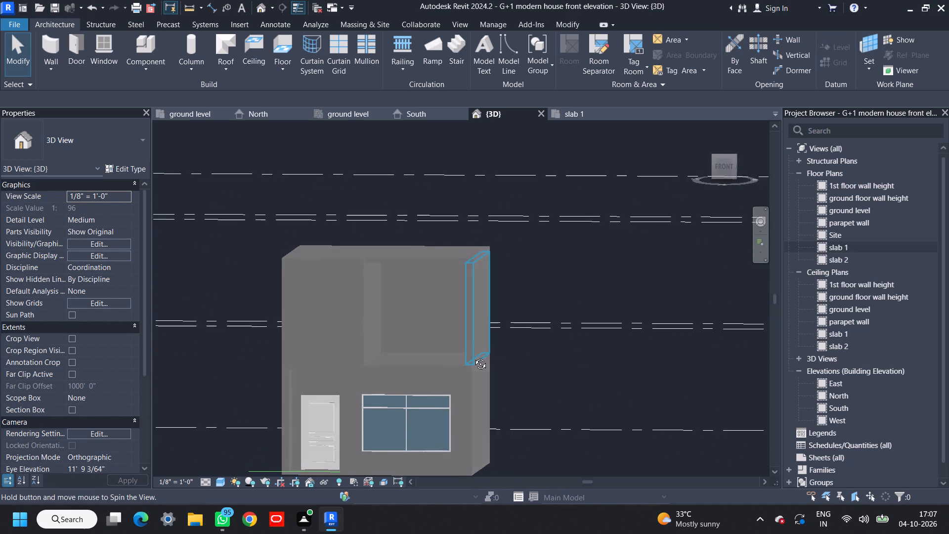
pyautogui.keyDown('shift'); pyautogui.moveTo(473, 356); pyautogui.dragTo(464, 305, button='middle'); pyautogui.keyUp('shift')
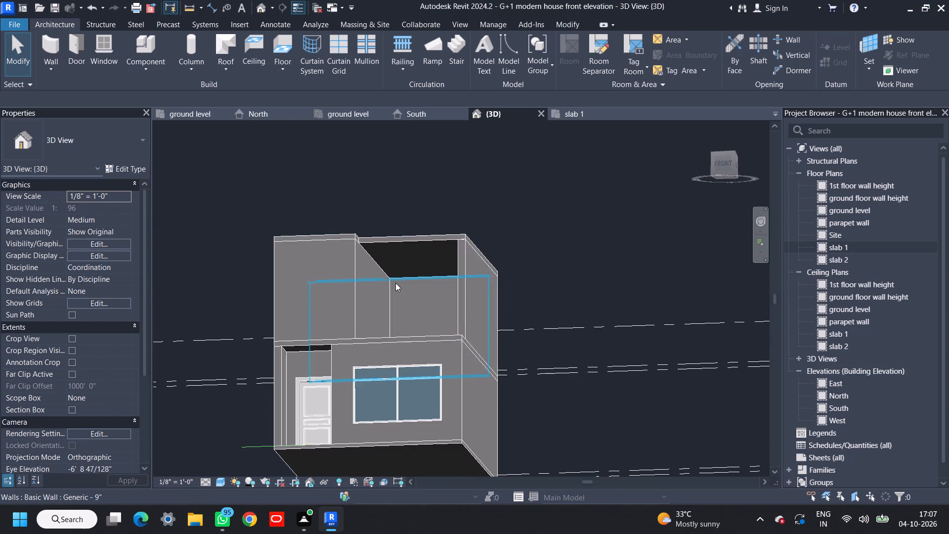
pyautogui.scroll(2, 395, 283)
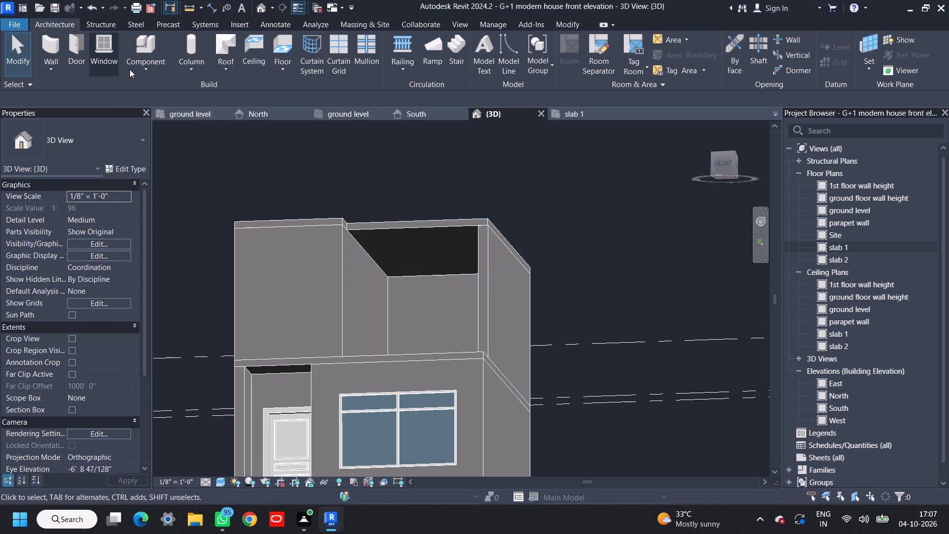
pyautogui.keyDown('shift'); pyautogui.moveTo(440, 256); pyautogui.dragTo(444, 253, button='middle'); pyautogui.keyUp('shift')
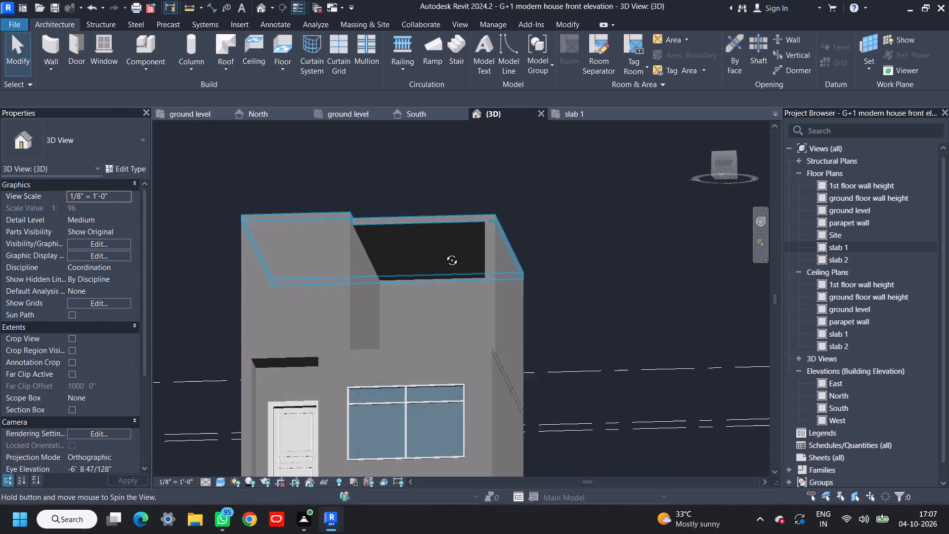
pyautogui.keyDown('shift'); pyautogui.moveTo(444, 253); pyautogui.dragTo(444, 253, button='middle'); pyautogui.keyUp('shift')
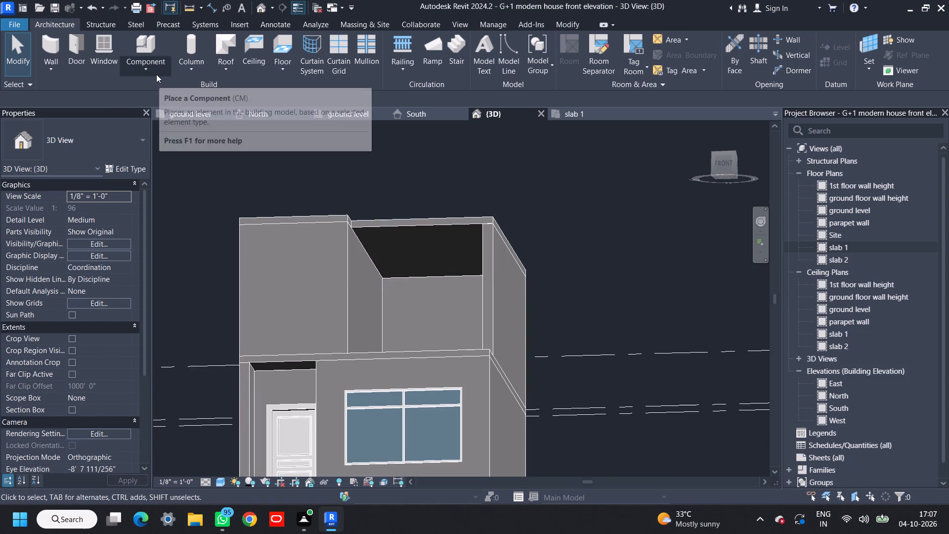
# Create an in-place model in the Generic Models category with the default name.
pyautogui.click(156, 74)
pyautogui.click(165, 125)
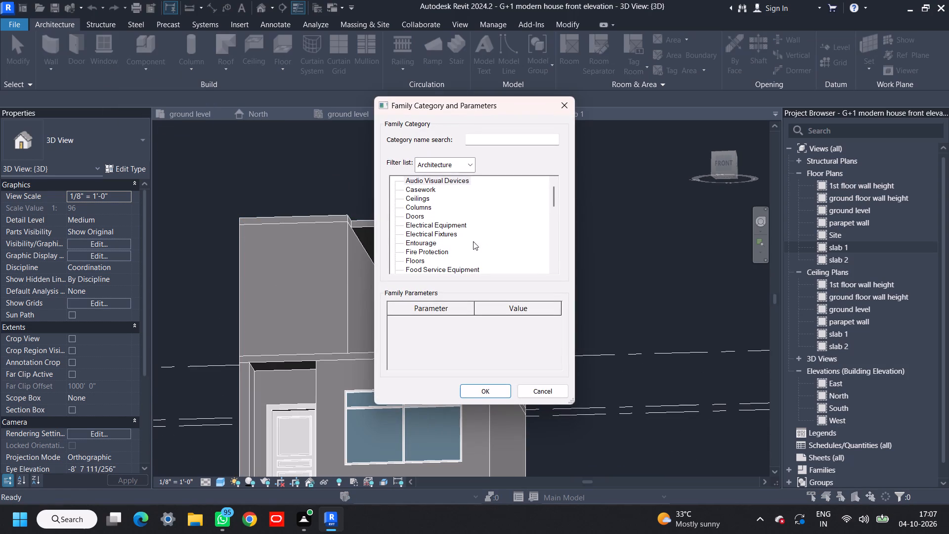
pyautogui.scroll(-20, 432, 242)
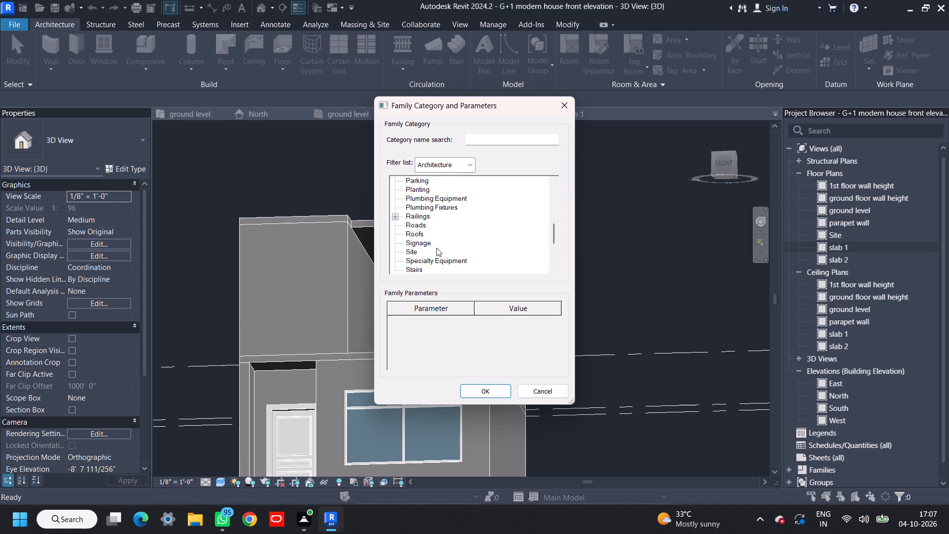
pyautogui.scroll(-14, 437, 249)
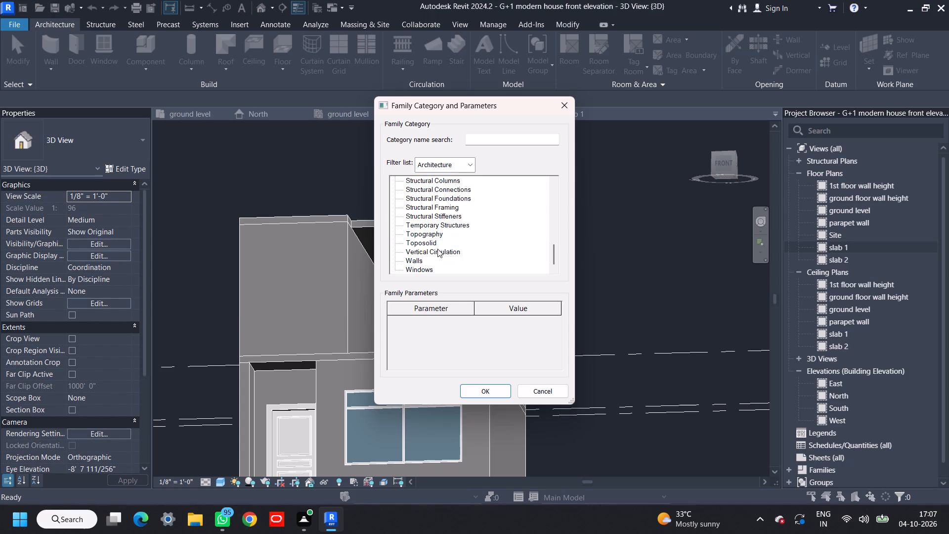
pyautogui.scroll(14, 437, 249)
pyautogui.scroll(8, 437, 249)
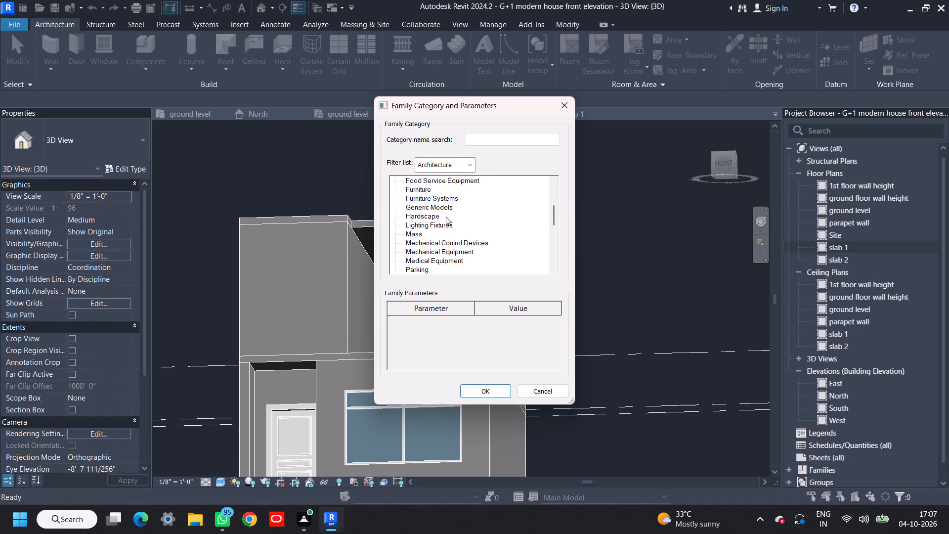
pyautogui.click(446, 217)
pyautogui.click(498, 390)
pyautogui.click(472, 271)
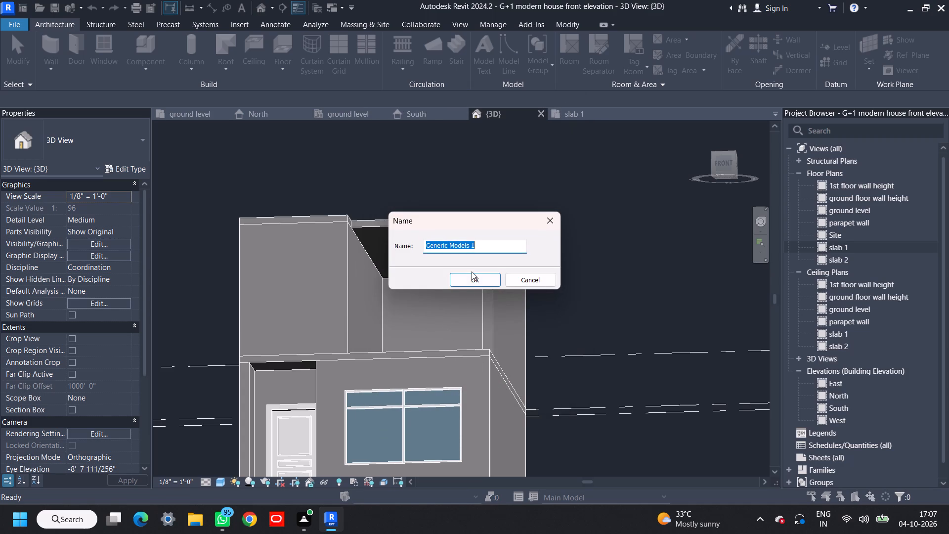
pyautogui.click(470, 278)
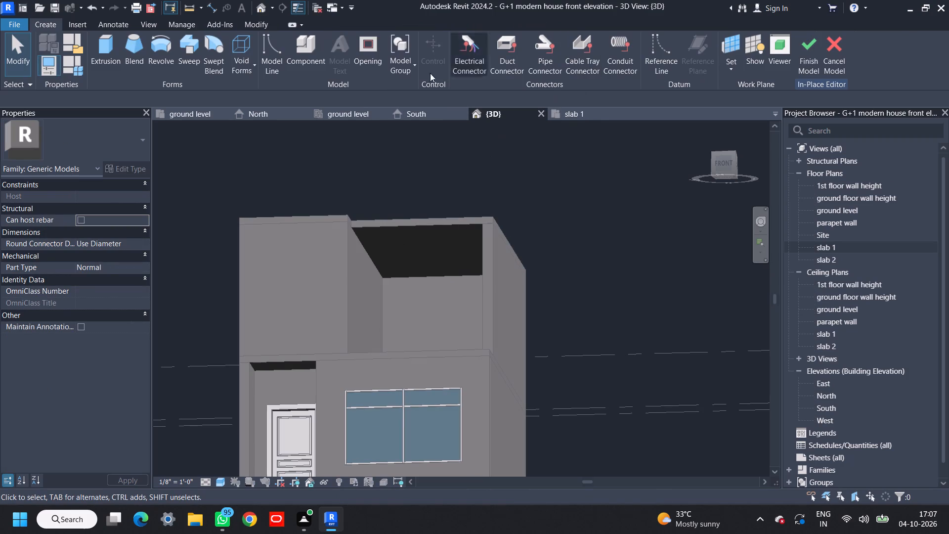
# Sketch an extrusion rectangle about 9' 10 1/2" by 18' on the roof slab's underside, covering the open bay's ceiling.
pyautogui.click(101, 58)
pyautogui.click(560, 67)
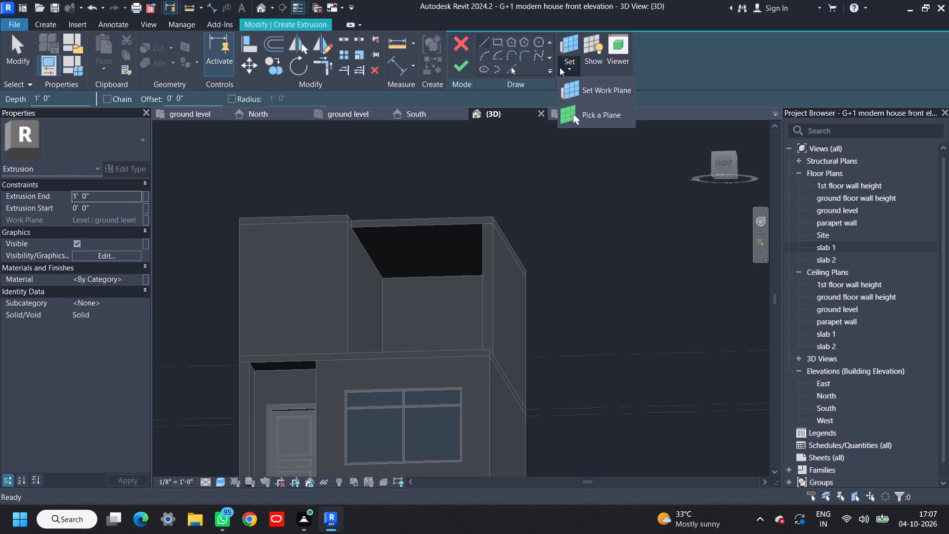
pyautogui.click(580, 118)
pyautogui.click(430, 255)
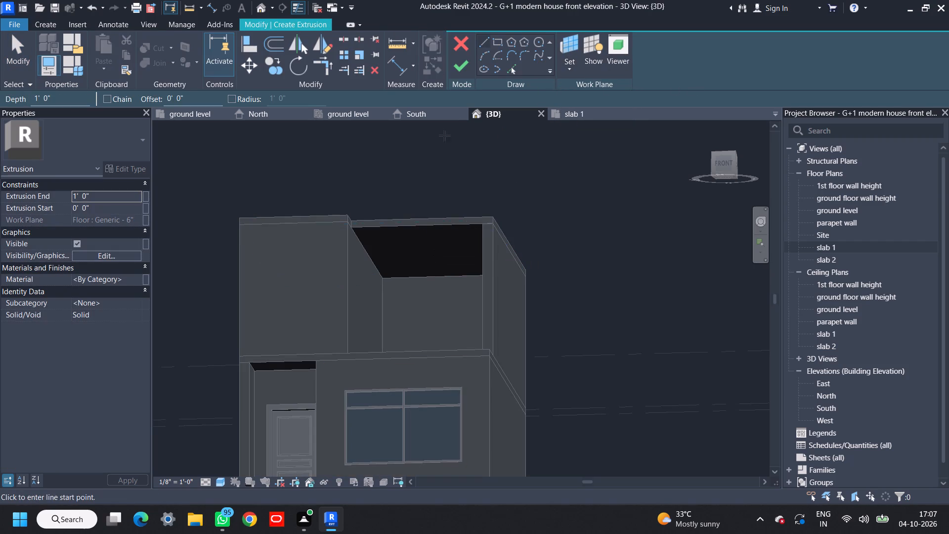
pyautogui.click(497, 39)
pyautogui.scroll(9, 378, 218)
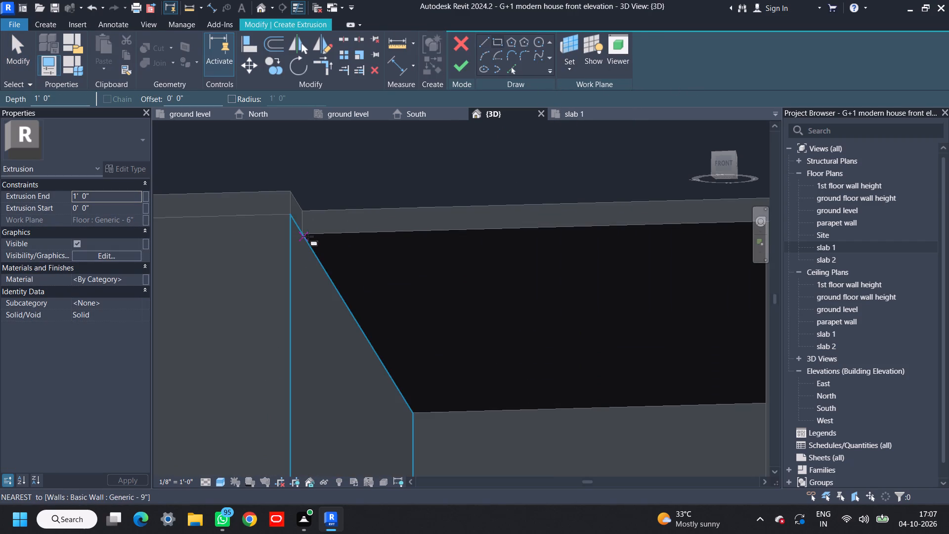
pyautogui.click(305, 234)
pyautogui.scroll(-4, 391, 297)
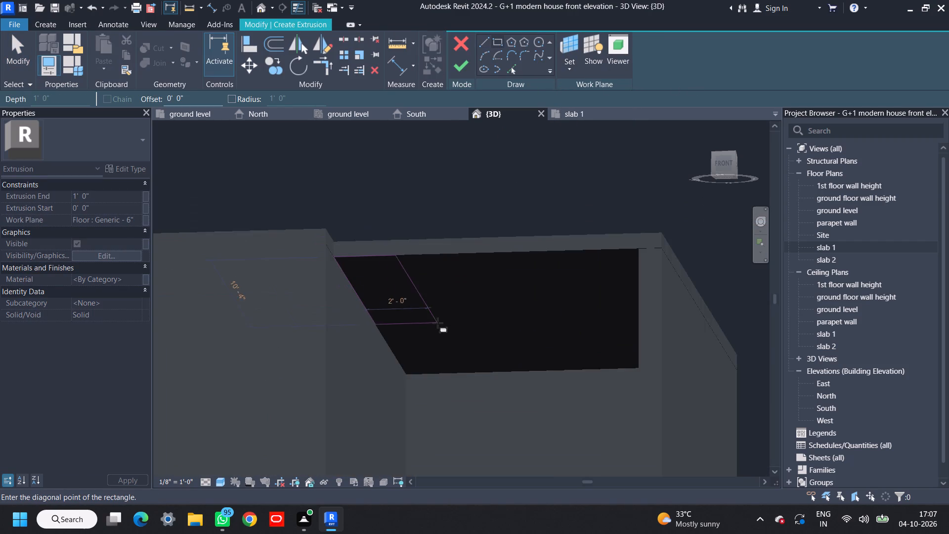
pyautogui.scroll(-1, 437, 323)
pyautogui.keyDown('shift'); pyautogui.moveTo(460, 328); pyautogui.dragTo(378, 302, button='middle'); pyautogui.keyUp('shift')
pyautogui.keyDown('shift'); pyautogui.moveTo(380, 316); pyautogui.dragTo(484, 353, button='middle'); pyautogui.keyUp('shift')
pyautogui.moveTo(484, 353); pyautogui.dragTo(453, 345, button='middle')
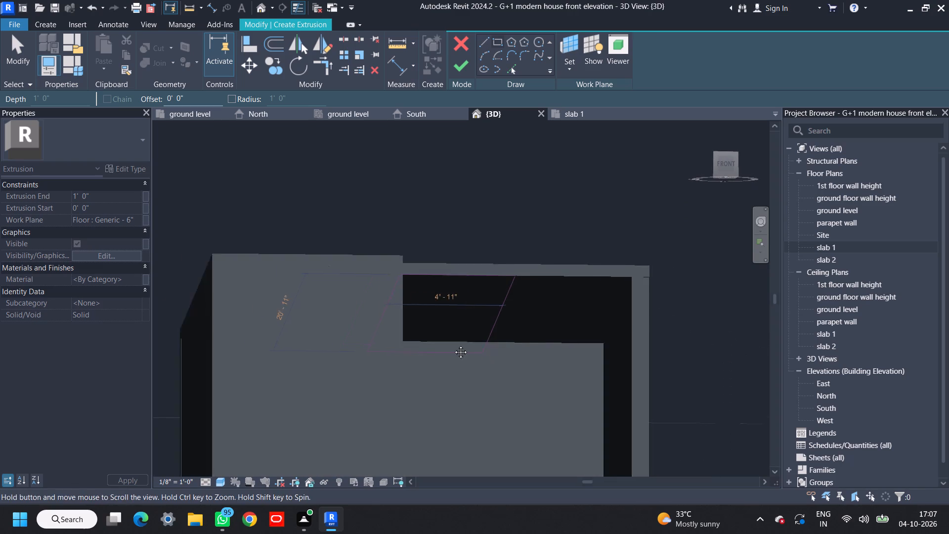
pyautogui.moveTo(453, 345); pyautogui.dragTo(349, 314, button='middle')
pyautogui.moveTo(369, 319); pyautogui.dragTo(428, 315, button='middle')
pyautogui.scroll(1, 488, 309)
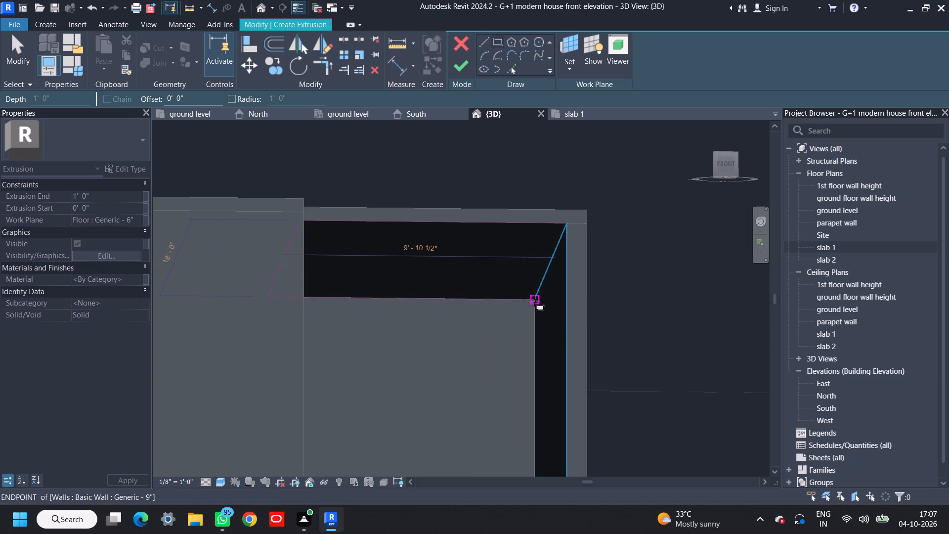
pyautogui.scroll(10, 535, 305)
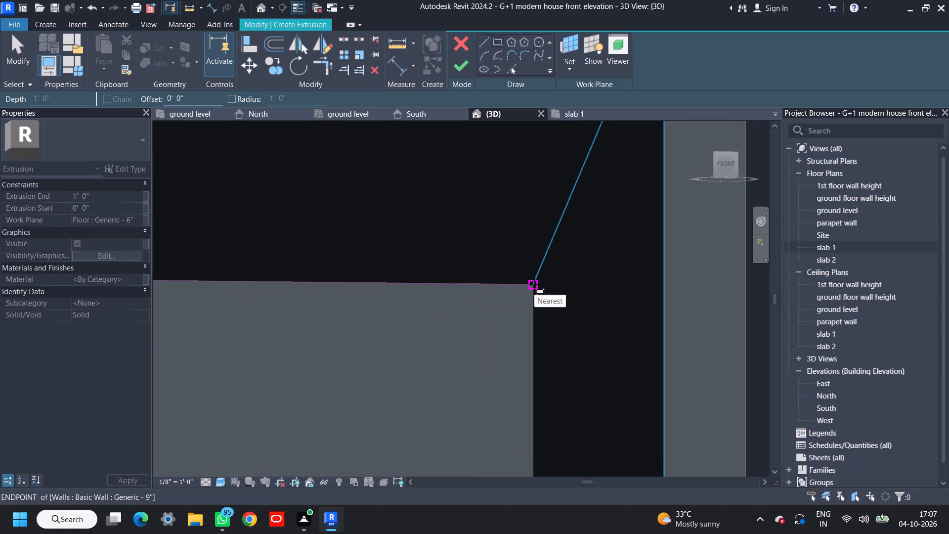
pyautogui.click(534, 284)
pyautogui.scroll(-11, 505, 293)
pyautogui.moveTo(483, 297); pyautogui.dragTo(464, 301, button='middle')
# Finish the bay ceiling extrusion with the extrusion end at 1' 0".
pyautogui.click(105, 194)
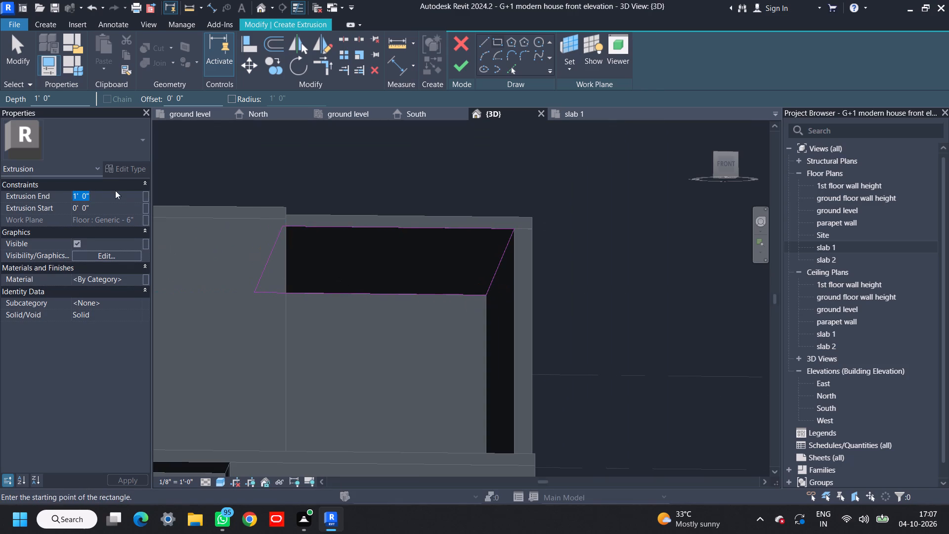
pyautogui.click(463, 67)
pyautogui.click(620, 265)
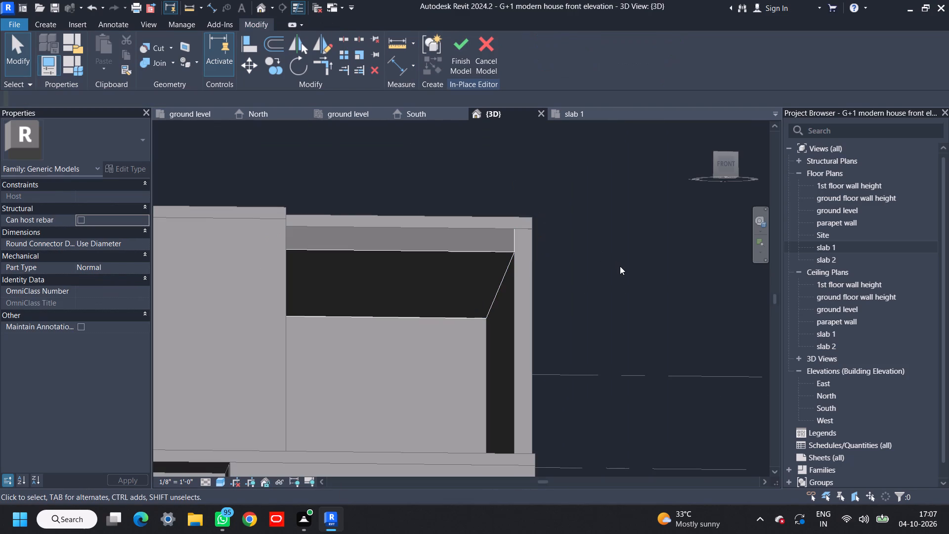
# Pull the bay ceiling extrusion's rear face forward, leaving a narrow beam along the front edge of the roof slab.
pyautogui.keyDown('shift'); pyautogui.moveTo(608, 268); pyautogui.dragTo(614, 283, button='middle'); pyautogui.keyUp('shift')
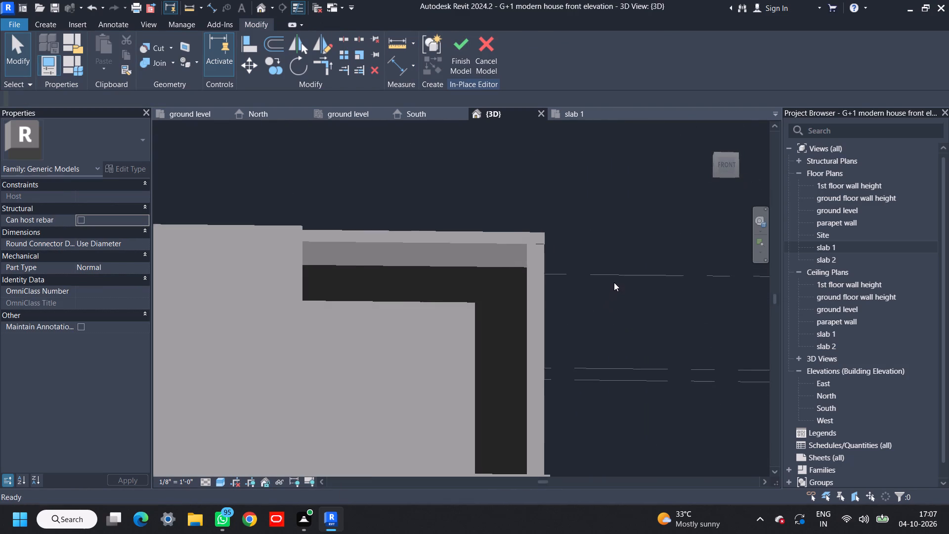
pyautogui.scroll(-3, 613, 282)
pyautogui.moveTo(611, 285); pyautogui.dragTo(599, 261, button='middle')
pyautogui.keyDown('shift'); pyautogui.moveTo(604, 277); pyautogui.dragTo(586, 281, button='middle'); pyautogui.keyUp('shift')
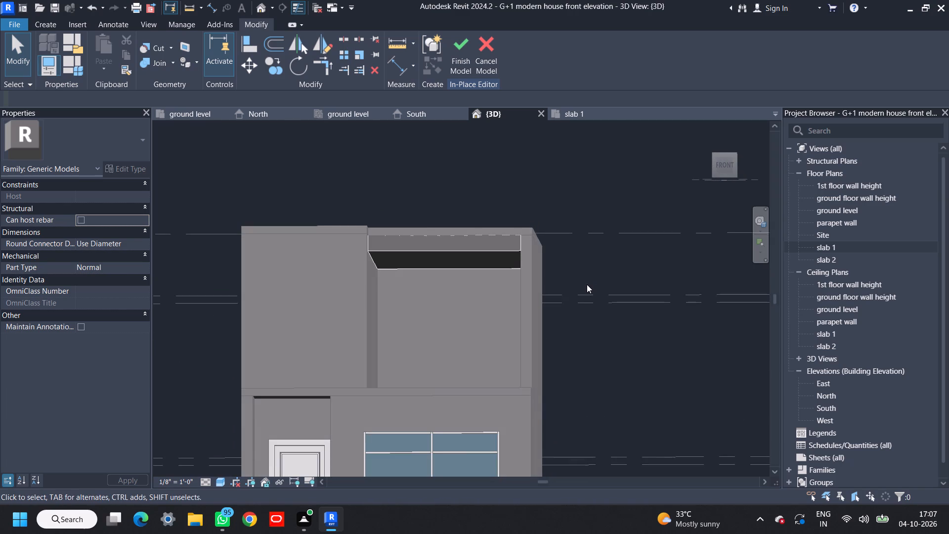
pyautogui.moveTo(588, 284); pyautogui.dragTo(595, 254, button='middle')
pyautogui.keyDown('shift'); pyautogui.moveTo(602, 276); pyautogui.dragTo(609, 262, button='middle'); pyautogui.keyUp('shift')
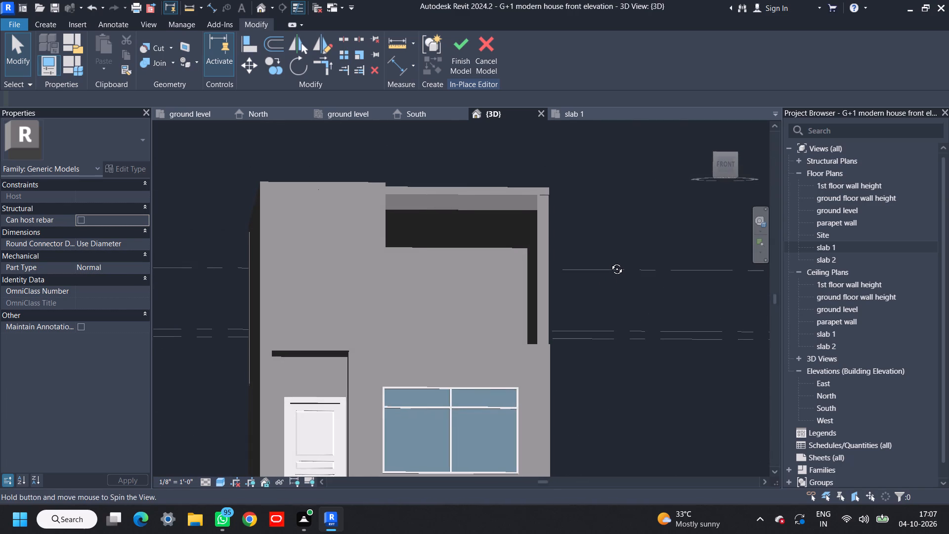
pyautogui.keyDown('shift'); pyautogui.moveTo(609, 262); pyautogui.dragTo(608, 254, button='middle'); pyautogui.keyUp('shift')
pyautogui.scroll(4, 471, 216)
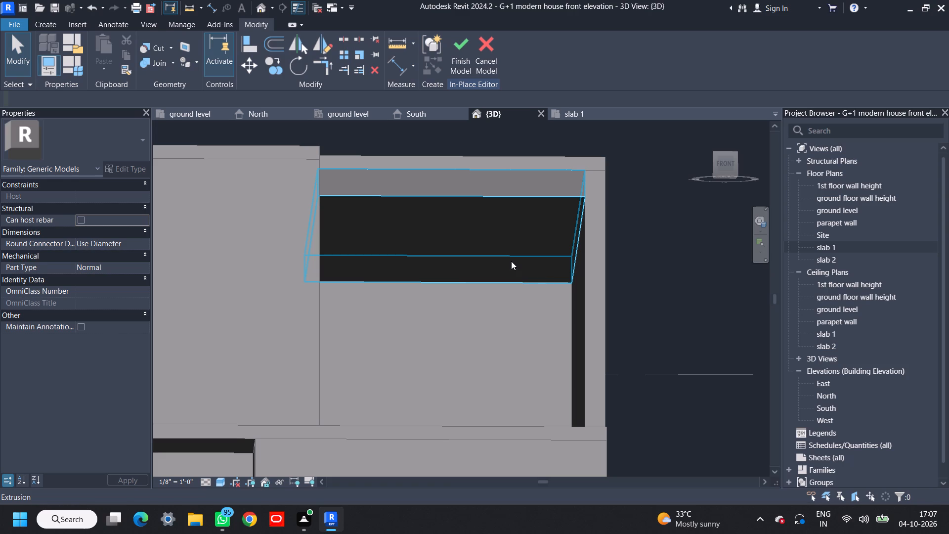
pyautogui.click(501, 242)
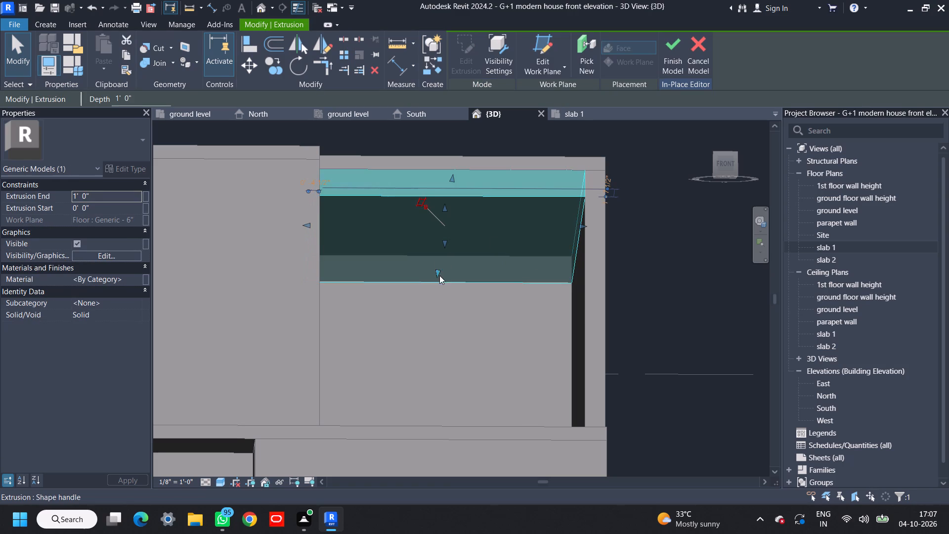
pyautogui.moveTo(437, 273); pyautogui.dragTo(440, 180)
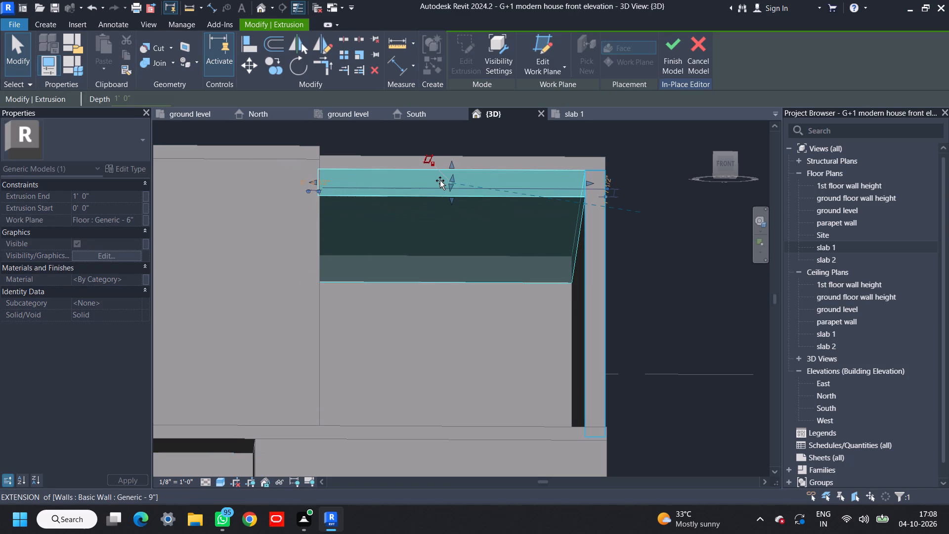
pyautogui.moveTo(440, 180); pyautogui.dragTo(440, 184)
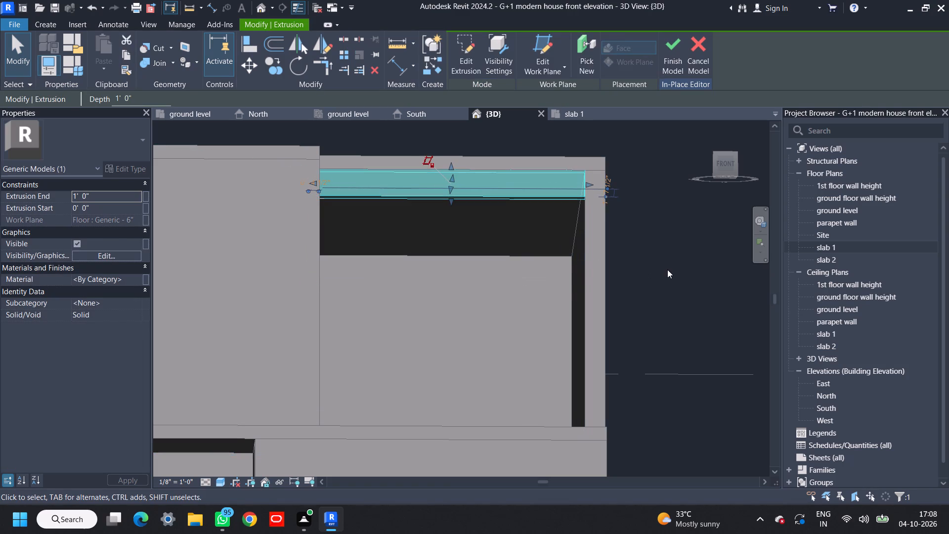
pyautogui.click(667, 269)
# Check the beam in 3D, open the slab 1 reflected ceiling plan and finish the in-place model.
pyautogui.keyDown('shift'); pyautogui.moveTo(538, 298); pyautogui.dragTo(496, 316, button='middle'); pyautogui.keyUp('shift')
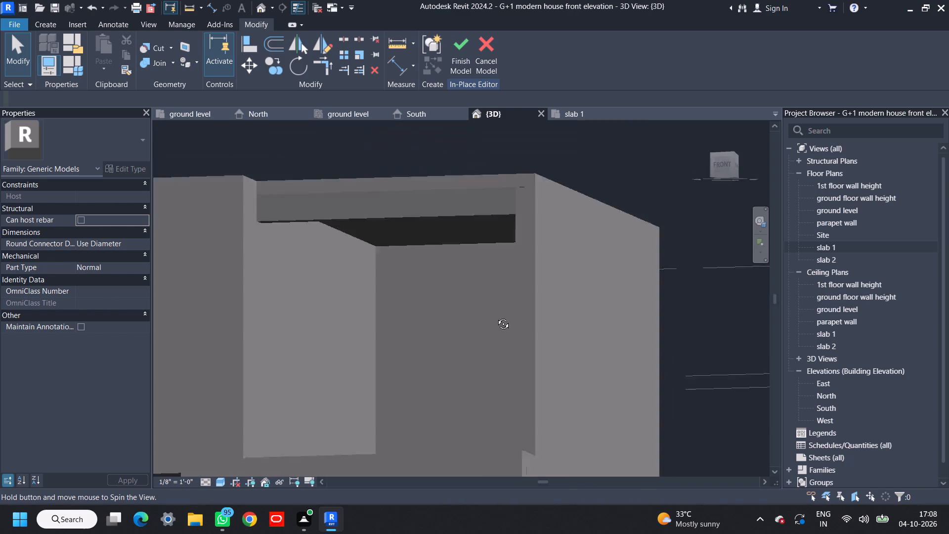
pyautogui.keyDown('shift'); pyautogui.moveTo(496, 316); pyautogui.dragTo(537, 307, button='middle'); pyautogui.keyUp('shift')
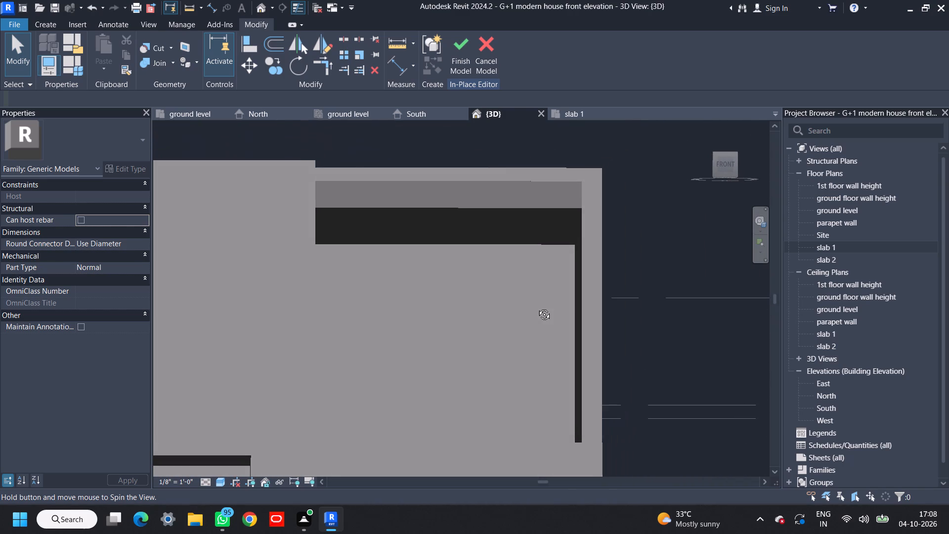
pyautogui.keyDown('shift'); pyautogui.moveTo(537, 307); pyautogui.dragTo(544, 308, button='middle'); pyautogui.keyUp('shift')
pyautogui.scroll(-3, 544, 308)
pyautogui.keyDown('shift'); pyautogui.moveTo(544, 308); pyautogui.dragTo(518, 356, button='middle'); pyautogui.keyUp('shift')
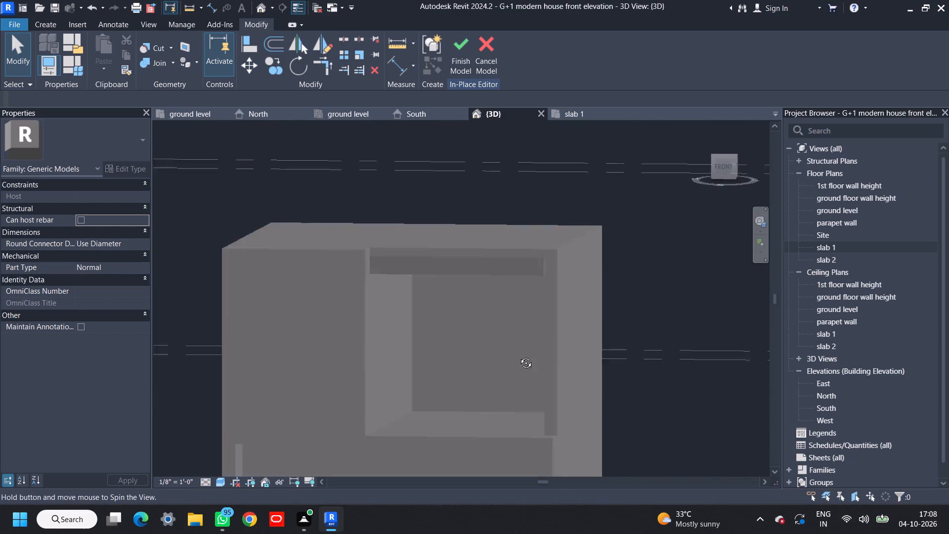
pyautogui.keyDown('shift'); pyautogui.moveTo(518, 356); pyautogui.dragTo(546, 345, button='middle'); pyautogui.keyUp('shift')
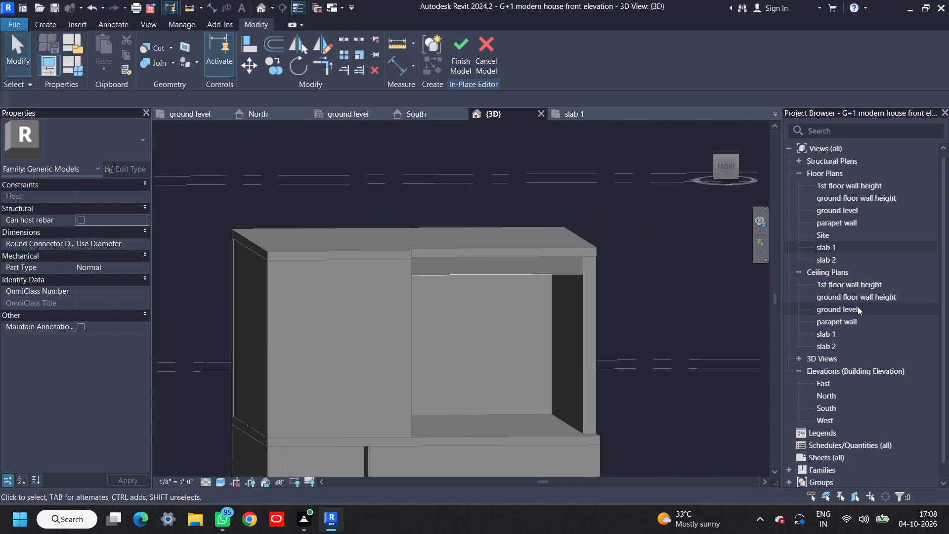
pyautogui.doubleClick(854, 335)
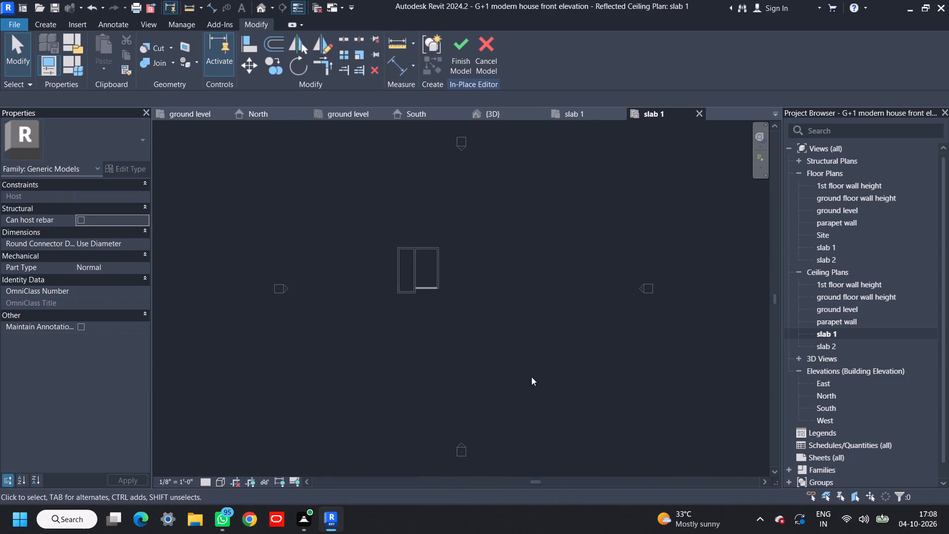
pyautogui.scroll(6, 388, 289)
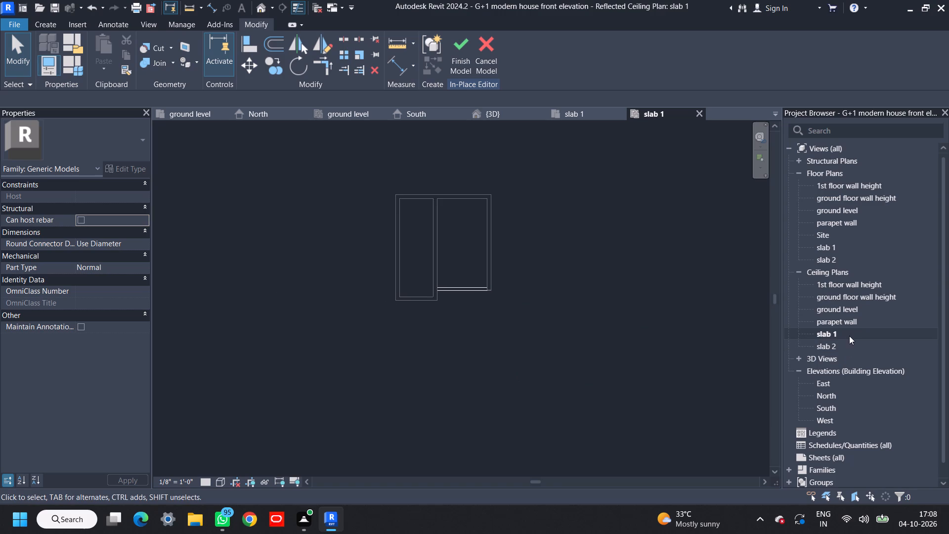
pyautogui.scroll(7, 477, 223)
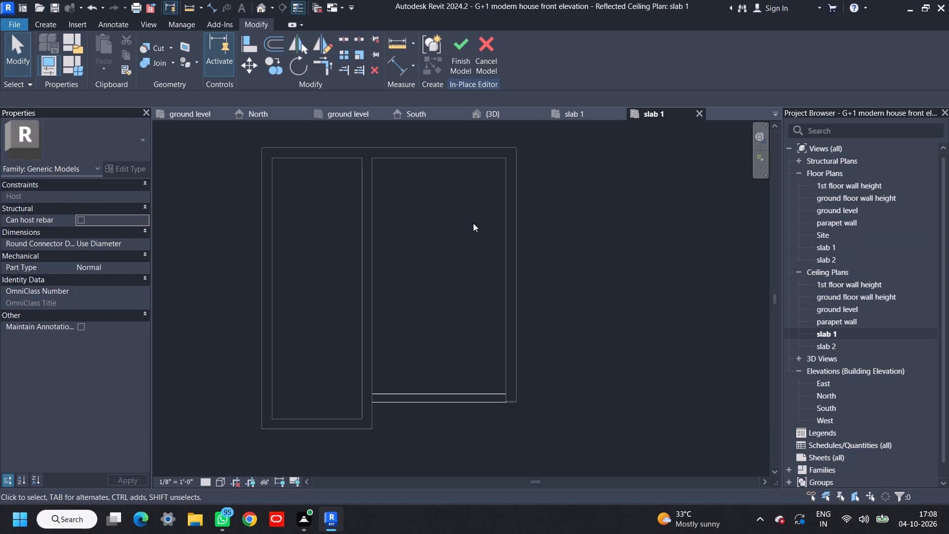
pyautogui.scroll(-2, 472, 223)
pyautogui.keyDown('shift'); pyautogui.moveTo(472, 224); pyautogui.dragTo(464, 248, button='middle'); pyautogui.keyUp('shift')
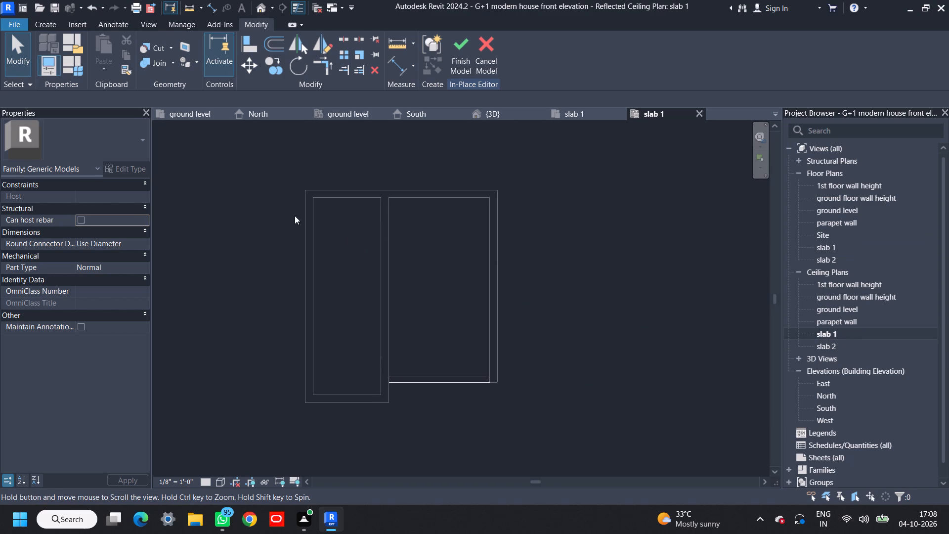
pyautogui.click(49, 25)
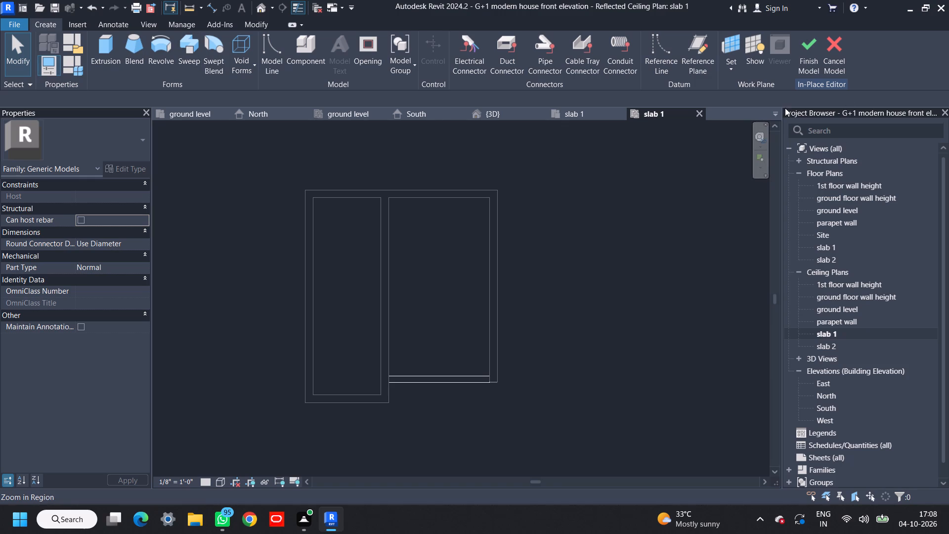
pyautogui.click(810, 73)
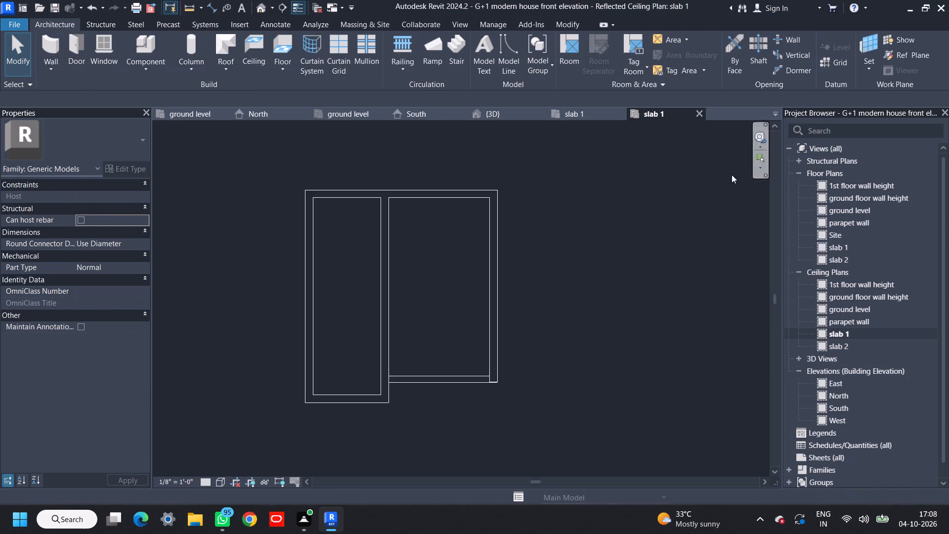
# Start a sketched 2' x 4' ACT System ceiling on slab 1 with height offset 9' 0" and a rectangular boundary.
pyautogui.doubleClick(855, 333)
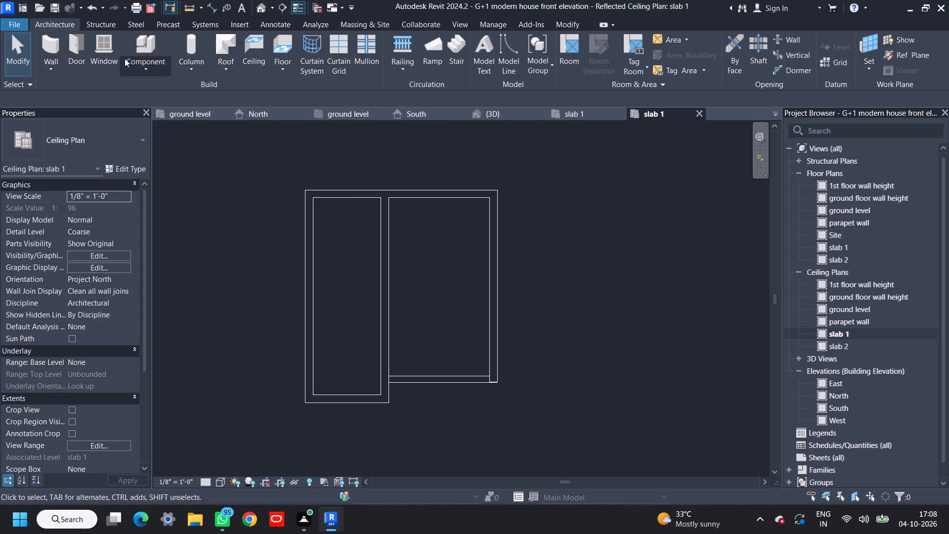
pyautogui.click(249, 46)
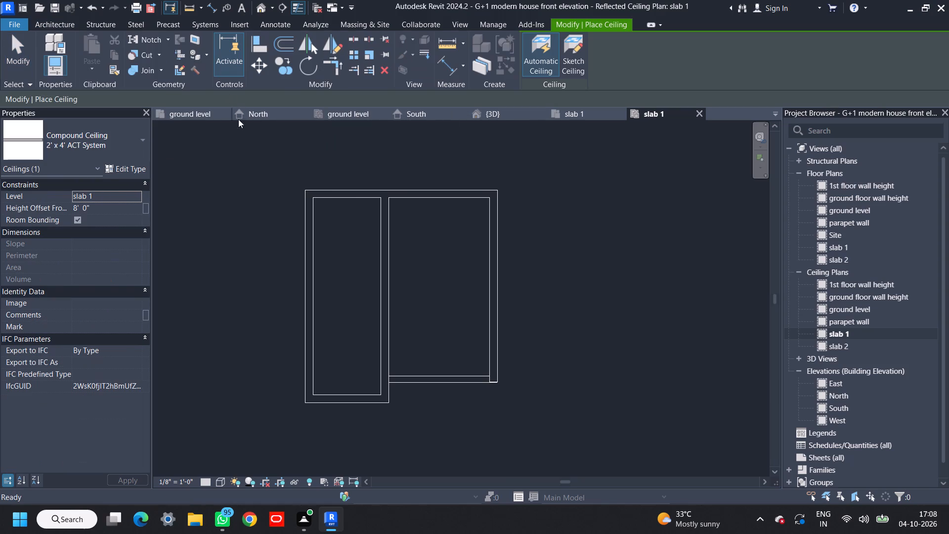
pyautogui.click(107, 208)
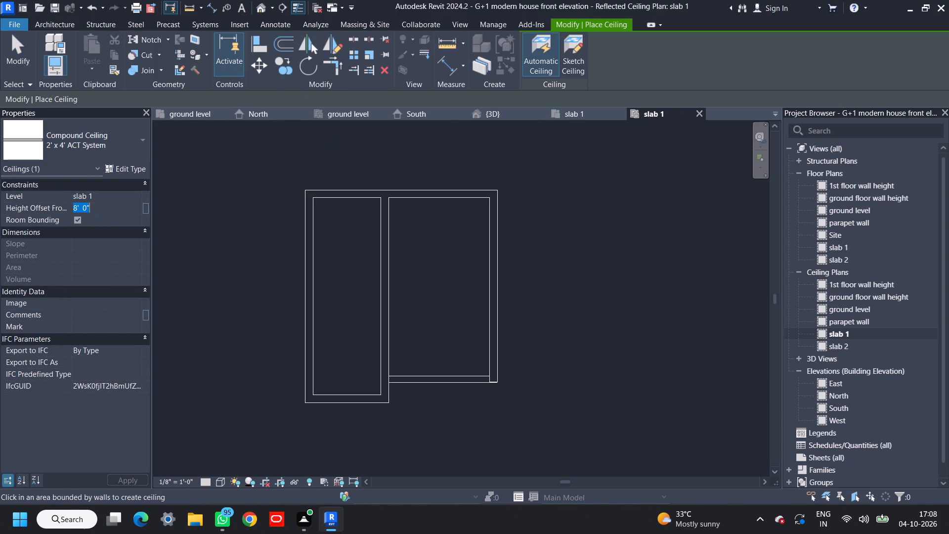
pyautogui.write("9'")
pyautogui.press('Return')
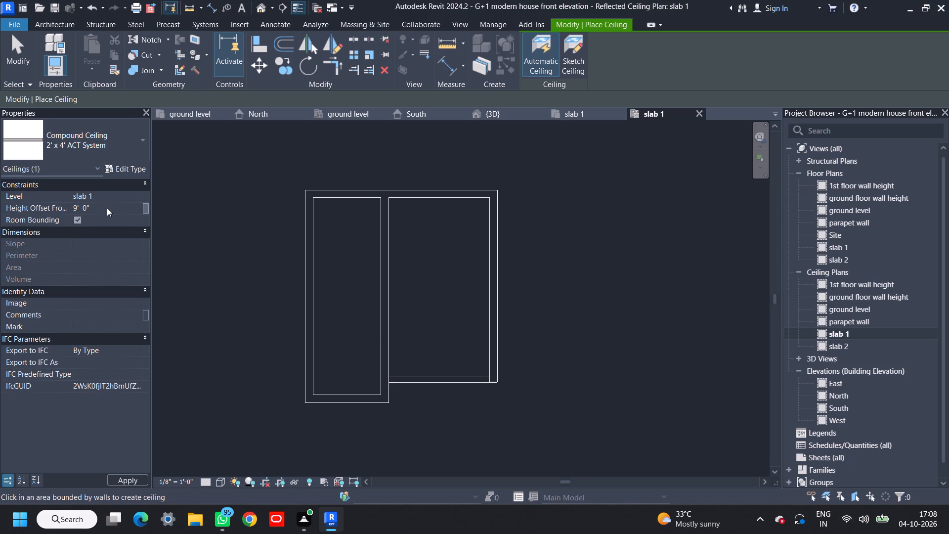
pyautogui.scroll(3, 407, 366)
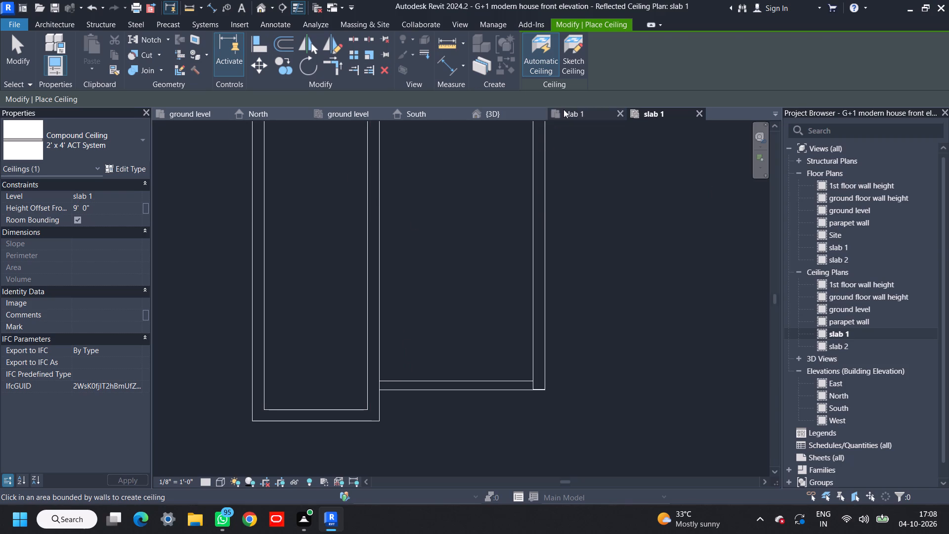
pyautogui.click(579, 72)
pyautogui.click(640, 40)
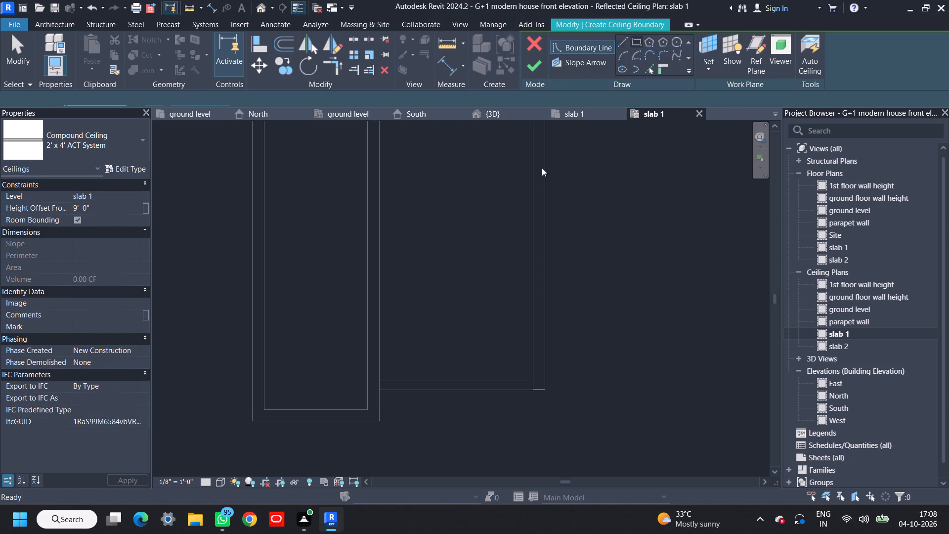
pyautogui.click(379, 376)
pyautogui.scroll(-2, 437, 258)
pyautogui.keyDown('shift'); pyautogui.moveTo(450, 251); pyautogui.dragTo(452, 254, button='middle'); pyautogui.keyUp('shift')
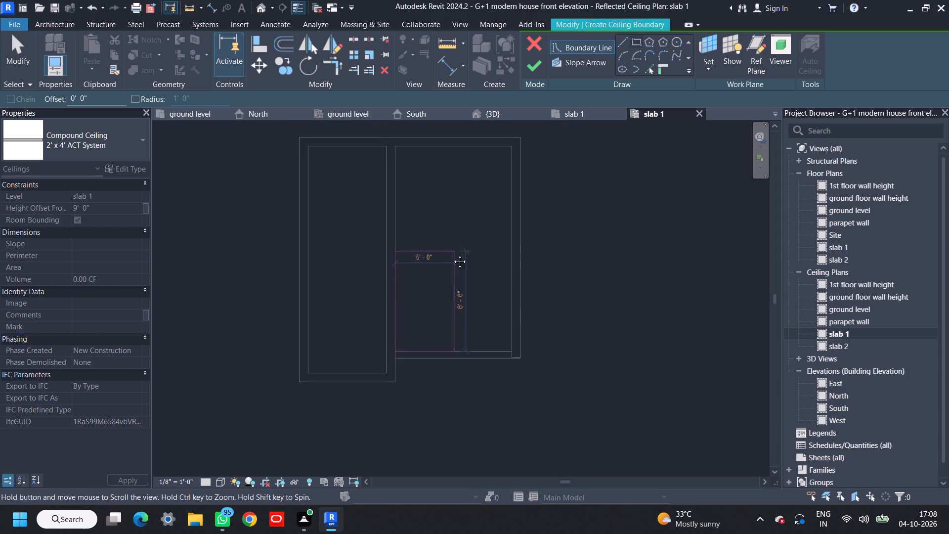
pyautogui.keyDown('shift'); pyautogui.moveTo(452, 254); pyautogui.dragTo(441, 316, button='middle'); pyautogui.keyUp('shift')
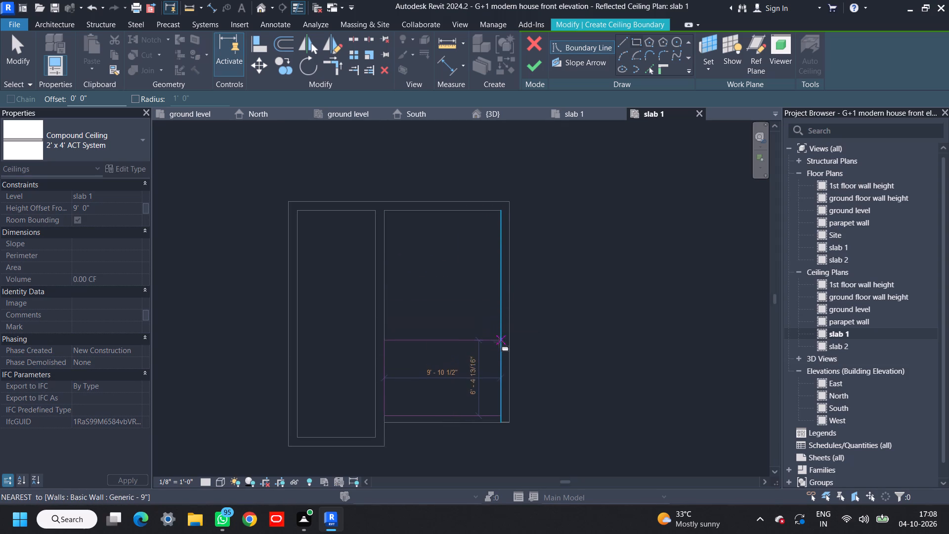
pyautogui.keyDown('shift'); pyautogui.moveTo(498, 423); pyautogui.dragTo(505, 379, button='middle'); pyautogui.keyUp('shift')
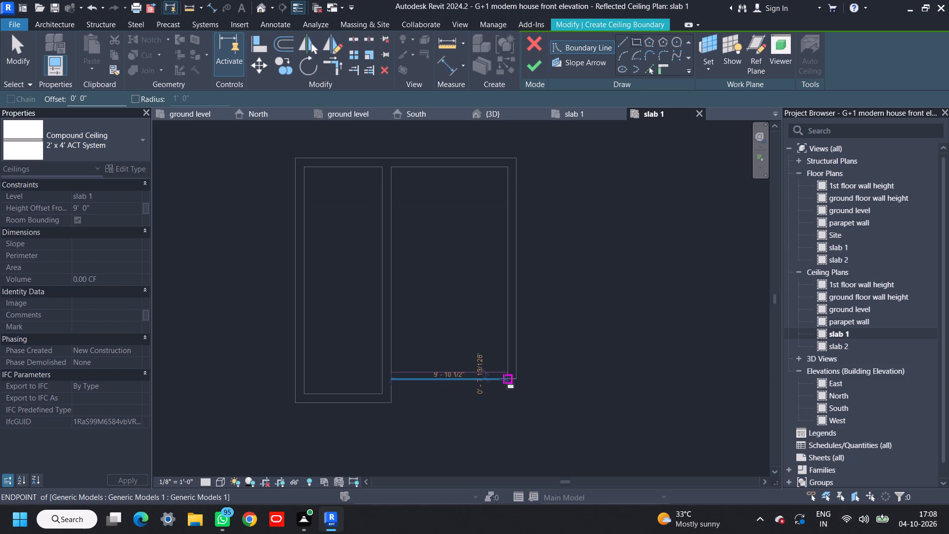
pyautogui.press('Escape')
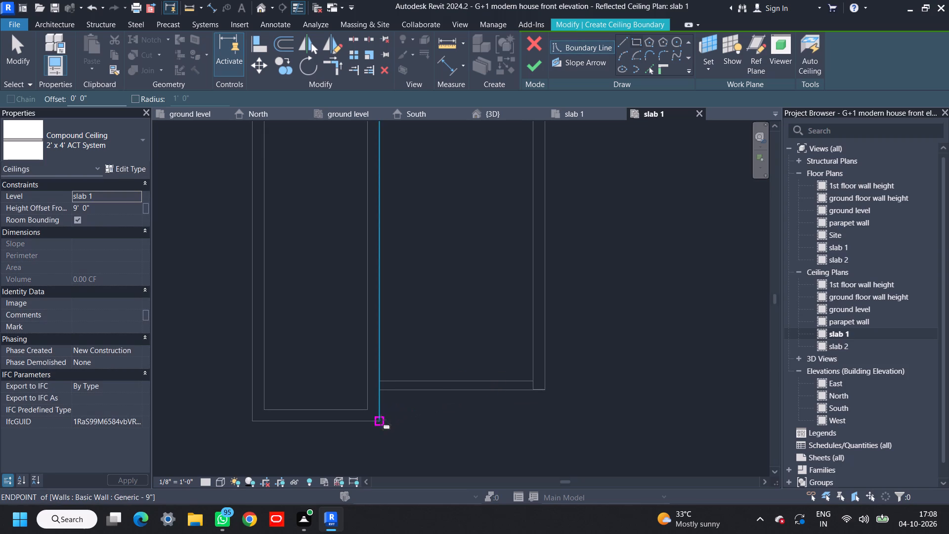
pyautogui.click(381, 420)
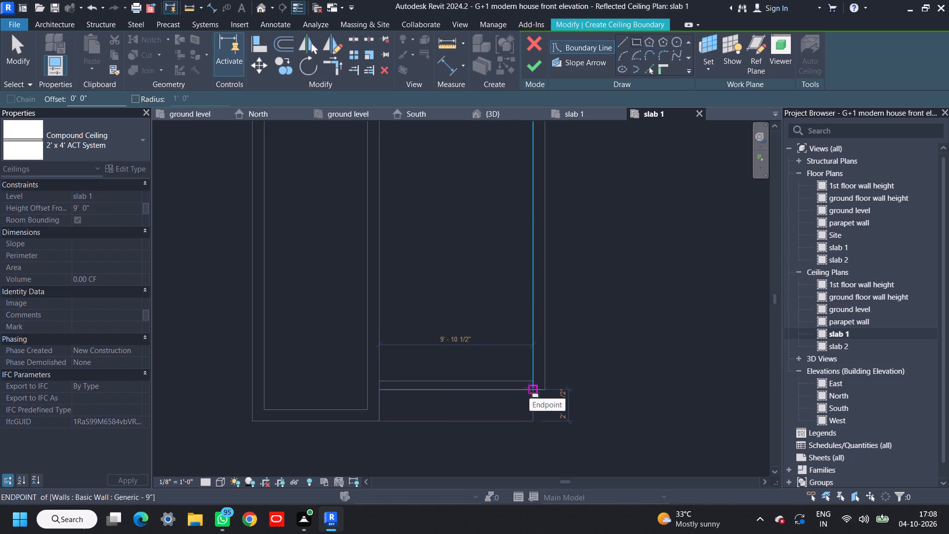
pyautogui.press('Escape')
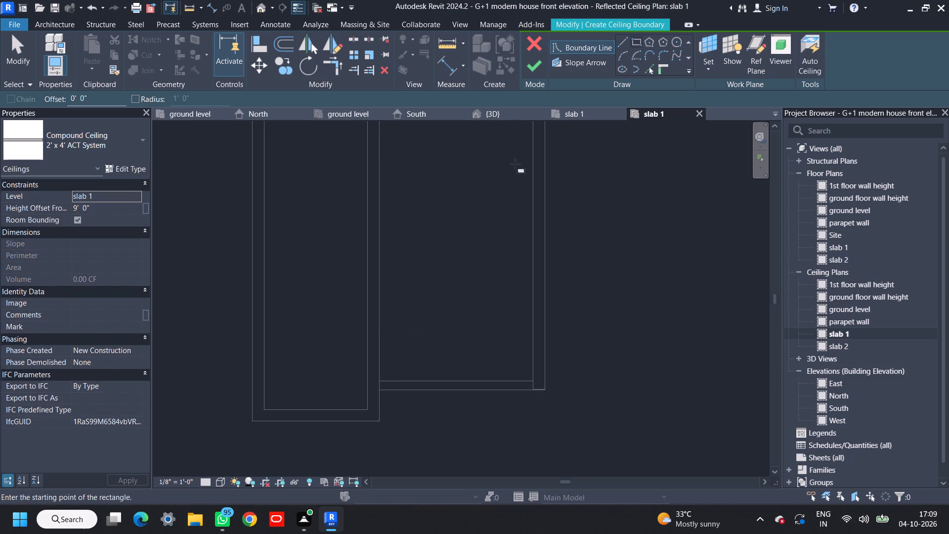
# Examine the first-floor open bay and its front beam in the 3D view from the side, above and below.
pyautogui.click(481, 113)
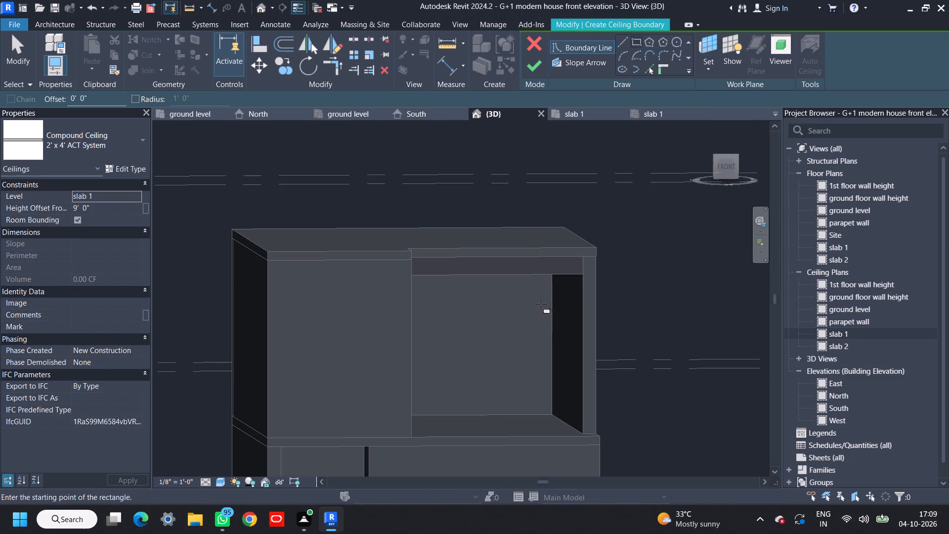
pyautogui.keyDown('shift'); pyautogui.moveTo(561, 305); pyautogui.dragTo(428, 305, button='middle'); pyautogui.keyUp('shift')
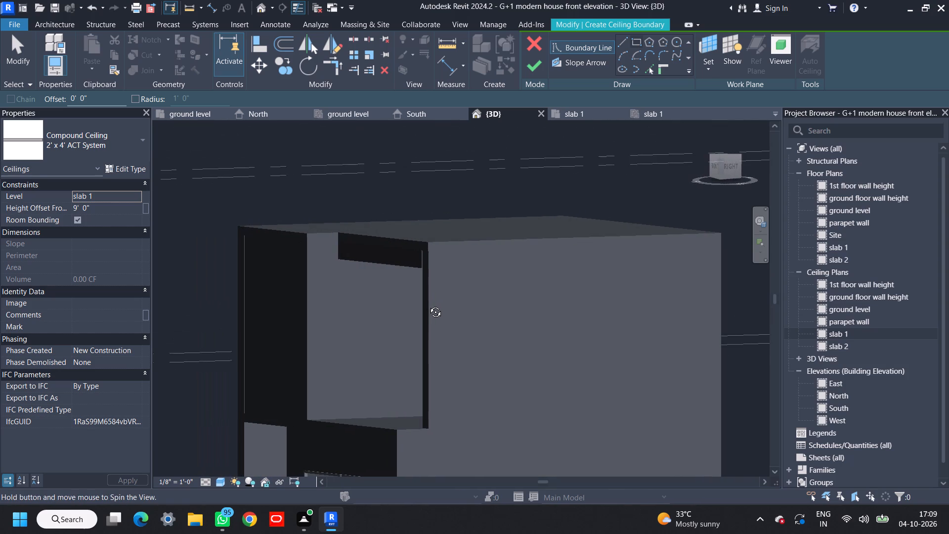
pyautogui.keyDown('shift'); pyautogui.moveTo(428, 305); pyautogui.dragTo(561, 354, button='middle'); pyautogui.keyUp('shift')
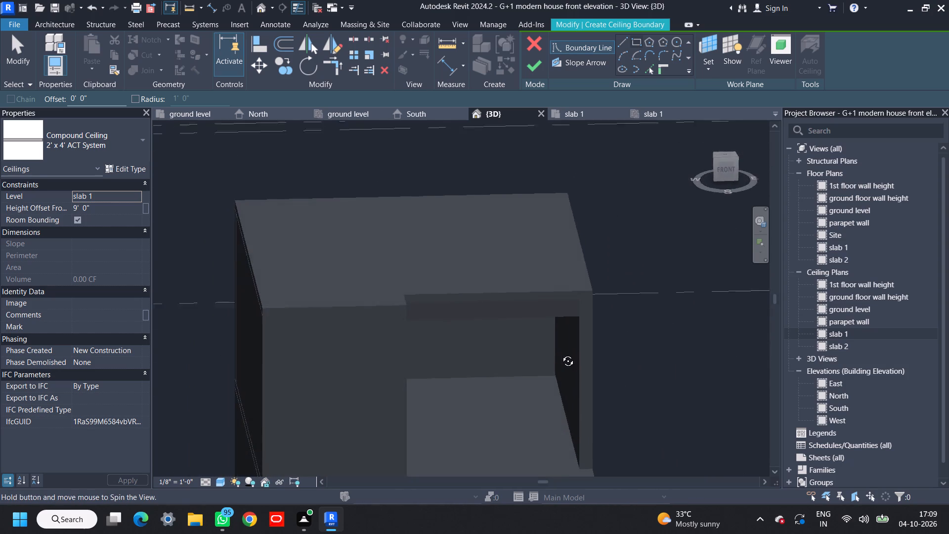
pyautogui.keyDown('shift'); pyautogui.moveTo(561, 354); pyautogui.dragTo(555, 221, button='middle'); pyautogui.keyUp('shift')
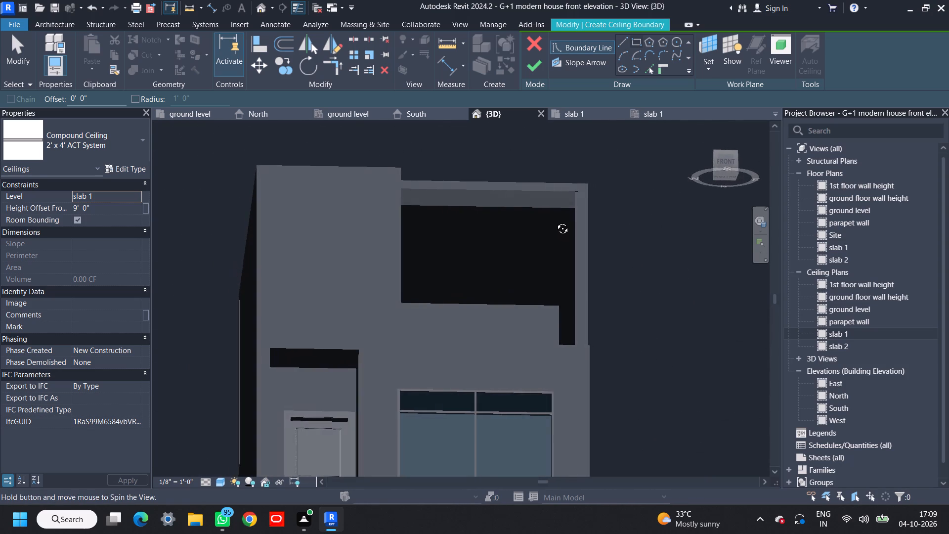
pyautogui.keyDown('shift'); pyautogui.moveTo(555, 221); pyautogui.dragTo(558, 269, button='middle'); pyautogui.keyUp('shift')
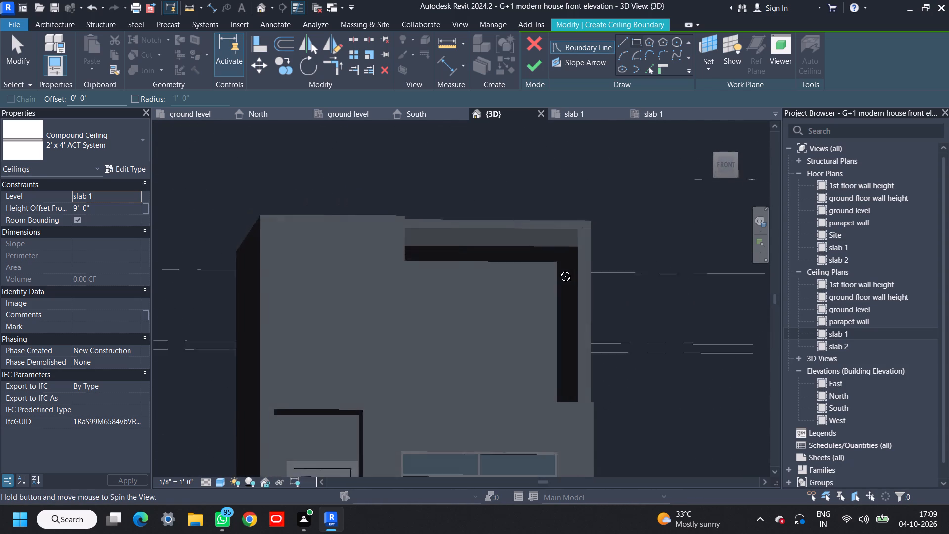
pyautogui.keyDown('shift'); pyautogui.moveTo(558, 269); pyautogui.dragTo(546, 369, button='middle'); pyautogui.keyUp('shift')
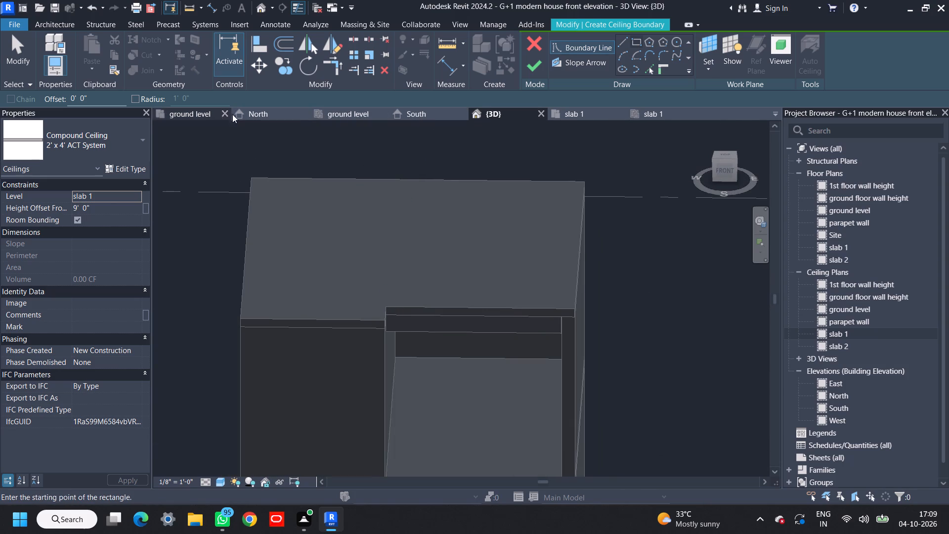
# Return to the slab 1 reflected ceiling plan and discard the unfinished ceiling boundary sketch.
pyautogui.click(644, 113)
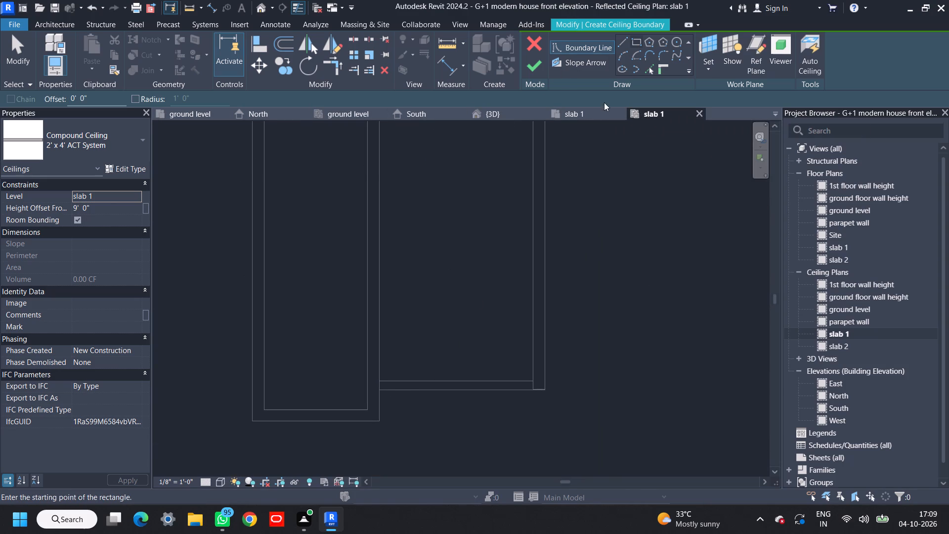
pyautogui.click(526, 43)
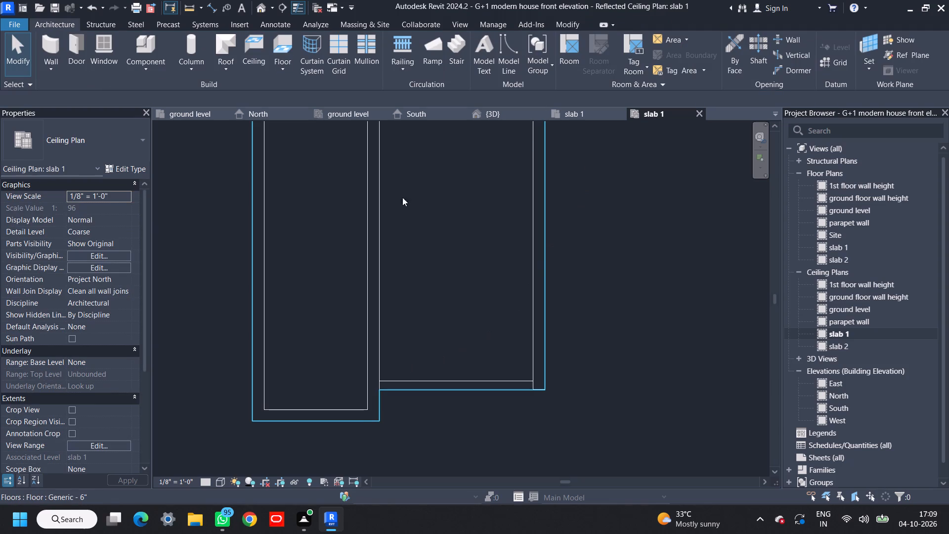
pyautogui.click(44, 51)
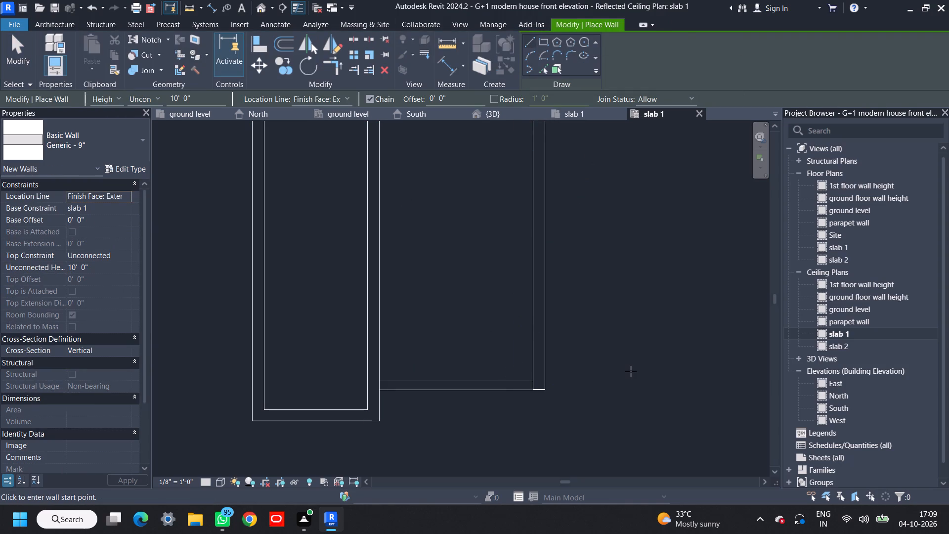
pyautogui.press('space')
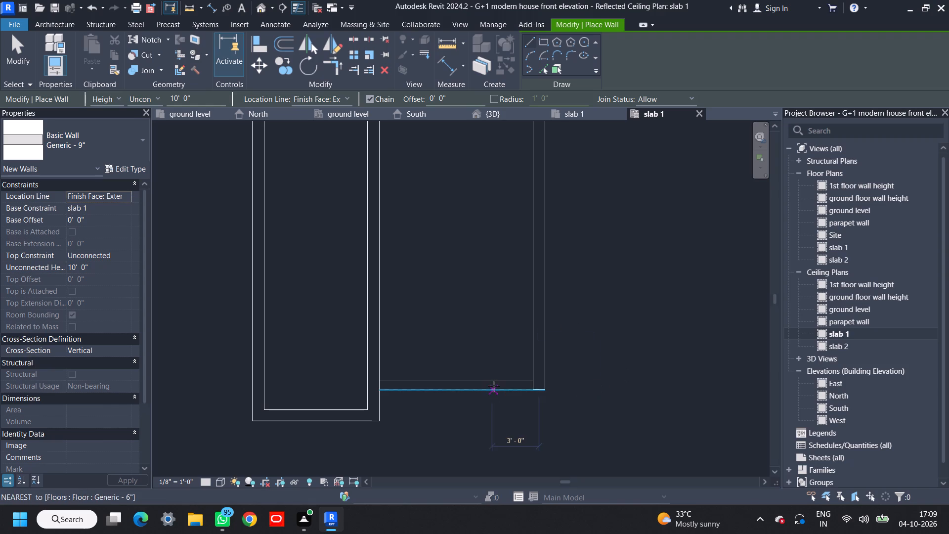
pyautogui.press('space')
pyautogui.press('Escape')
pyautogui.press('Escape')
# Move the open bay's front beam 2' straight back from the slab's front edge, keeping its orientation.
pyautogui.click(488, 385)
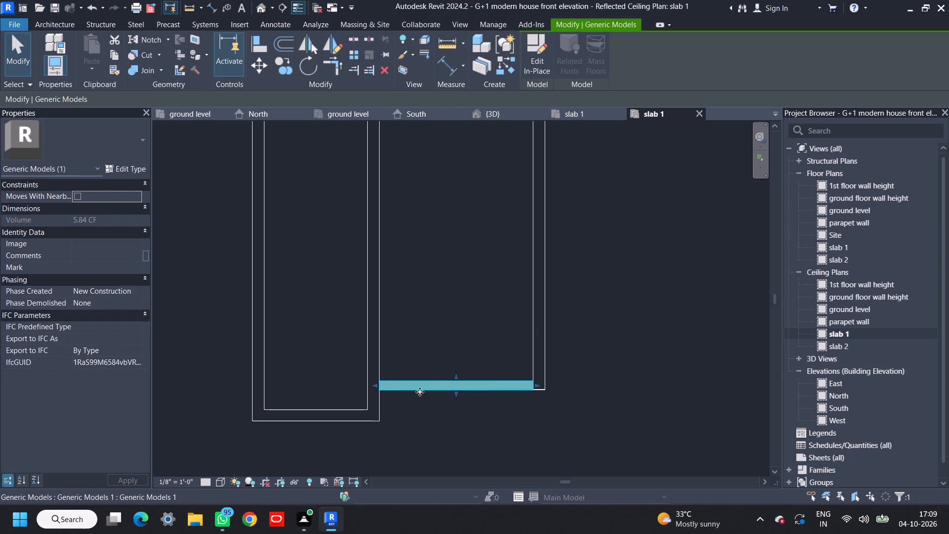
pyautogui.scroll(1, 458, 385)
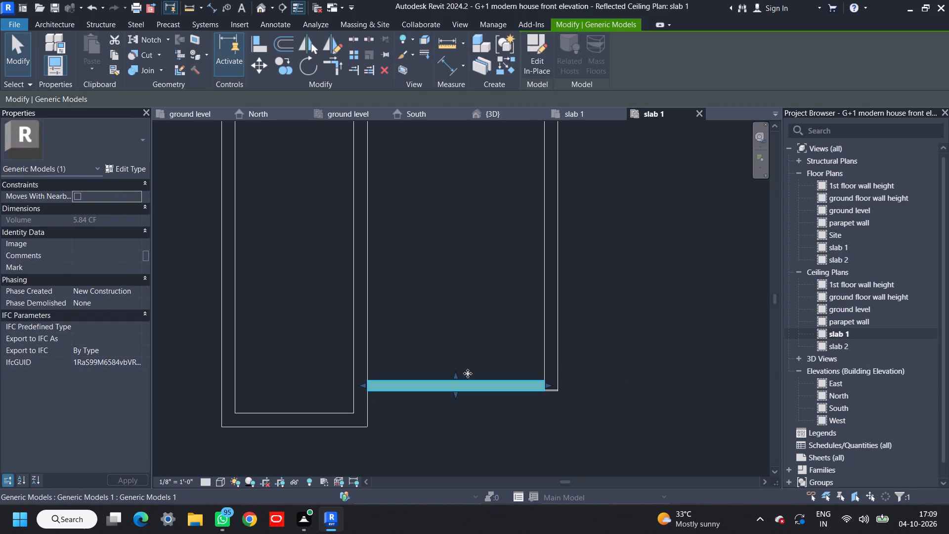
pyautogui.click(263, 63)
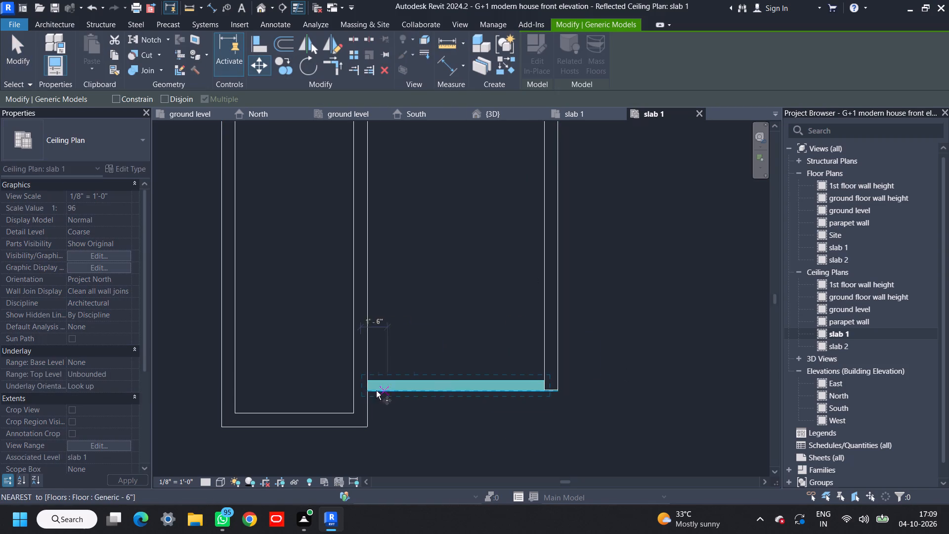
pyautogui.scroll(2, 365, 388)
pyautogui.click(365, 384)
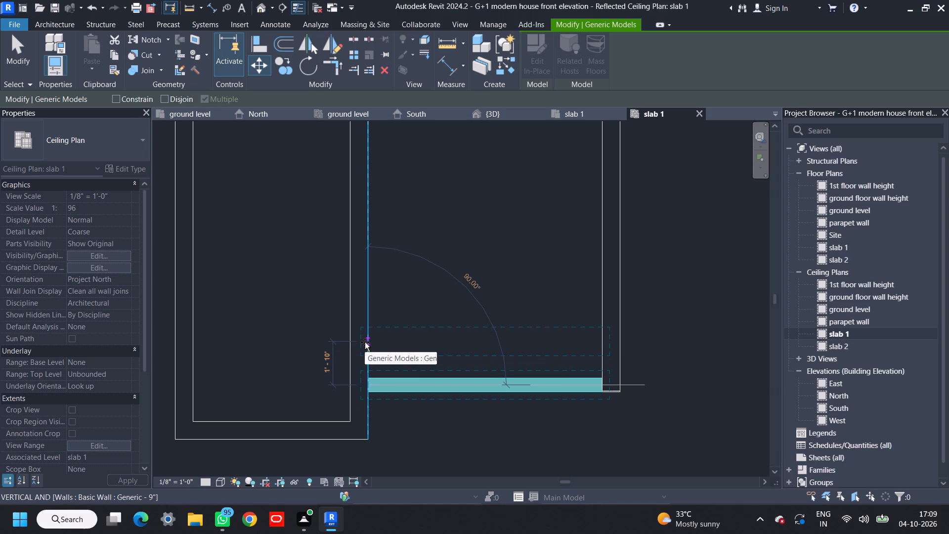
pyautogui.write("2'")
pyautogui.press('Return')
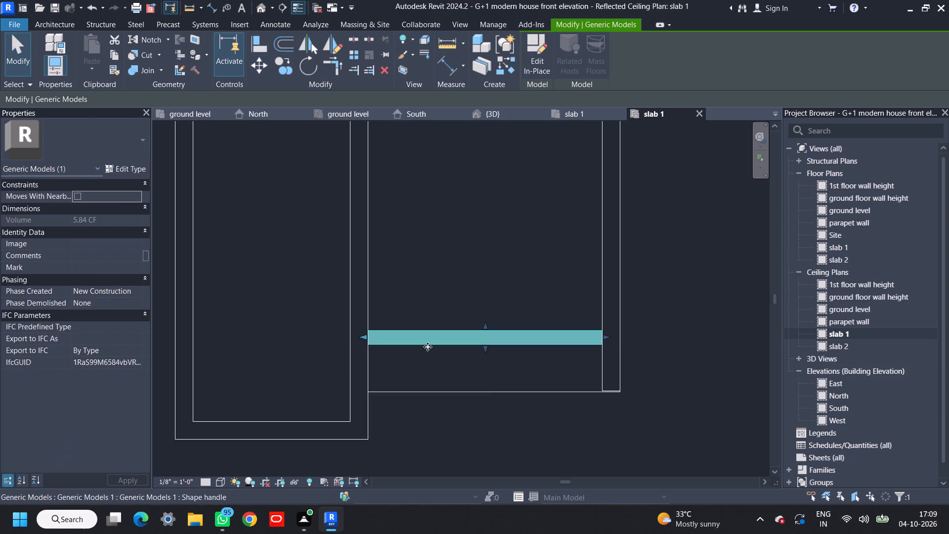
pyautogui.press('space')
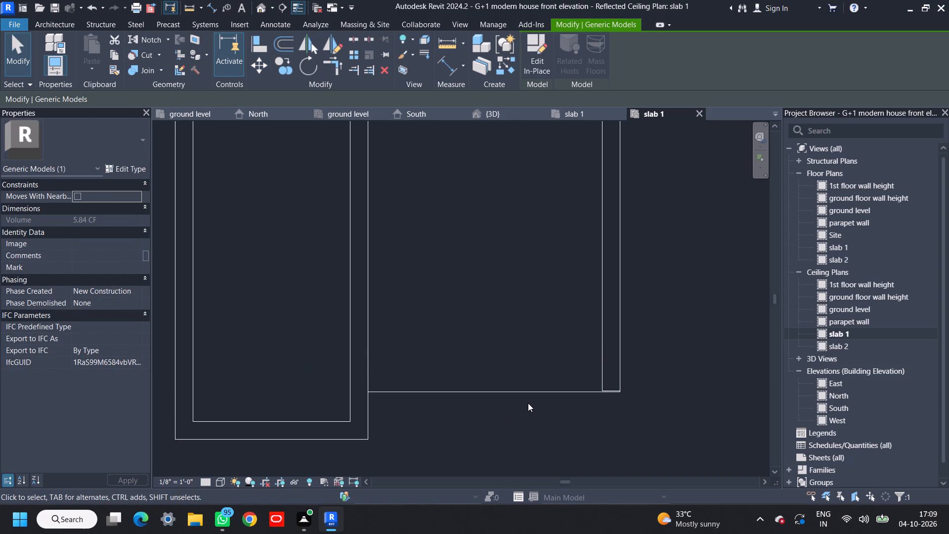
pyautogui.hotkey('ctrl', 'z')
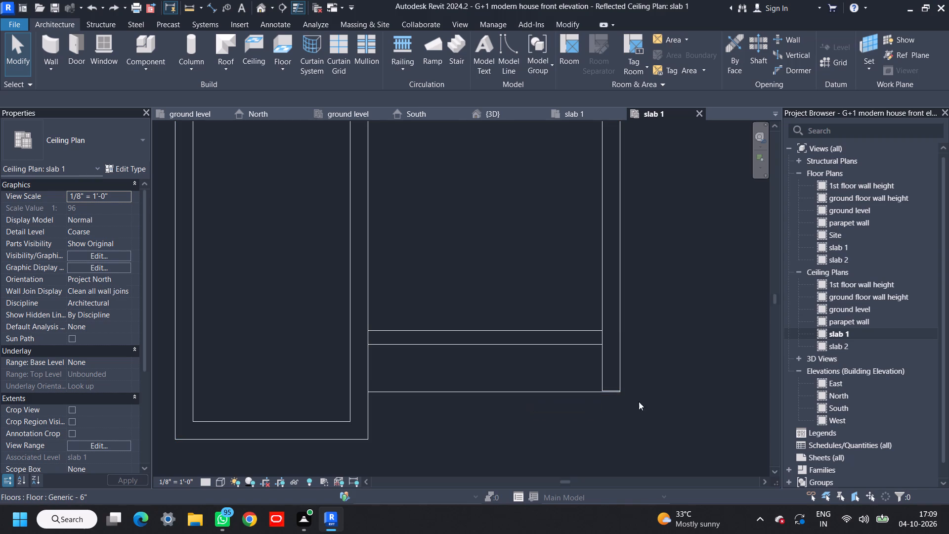
# Examine the set-back beam under the roof slab in the 3D view from the side, above and below.
pyautogui.click(501, 110)
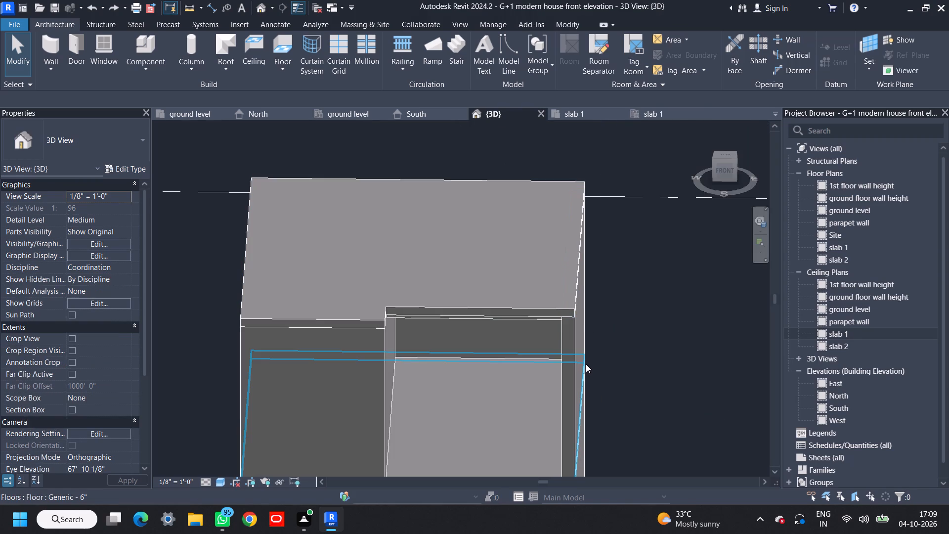
pyautogui.keyDown('shift'); pyautogui.moveTo(585, 365); pyautogui.dragTo(517, 245, button='middle'); pyautogui.keyUp('shift')
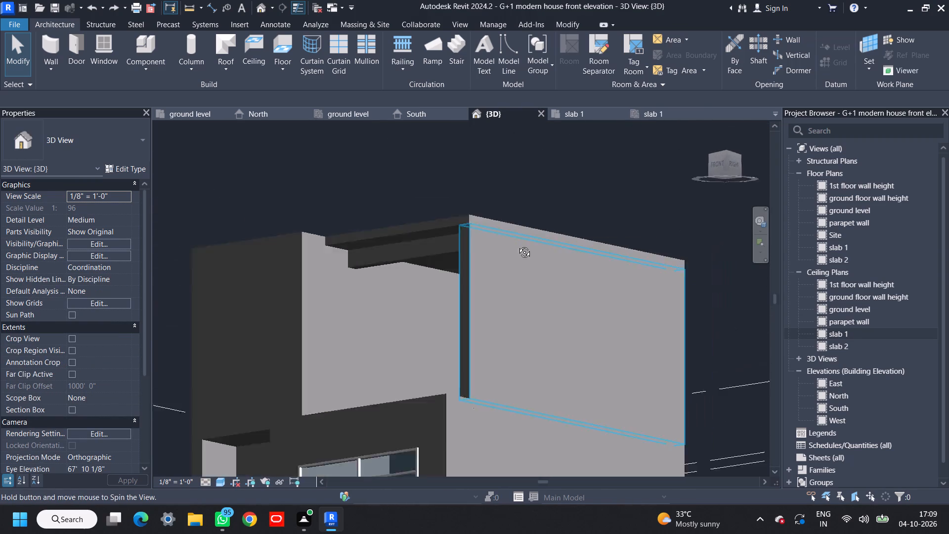
pyautogui.keyDown('shift'); pyautogui.moveTo(517, 245); pyautogui.dragTo(510, 358, button='middle'); pyautogui.keyUp('shift')
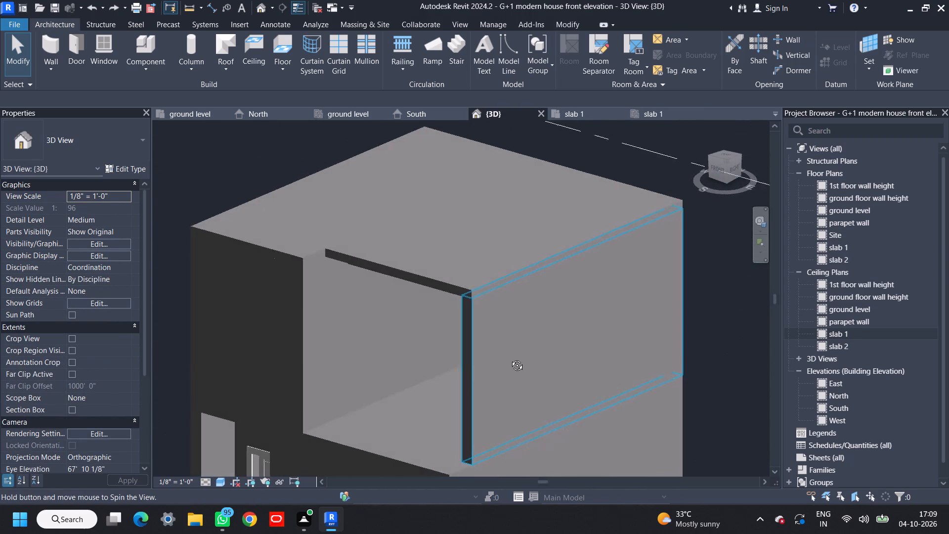
pyautogui.keyDown('shift'); pyautogui.moveTo(510, 358); pyautogui.dragTo(553, 287, button='middle'); pyautogui.keyUp('shift')
pyautogui.scroll(4, 482, 263)
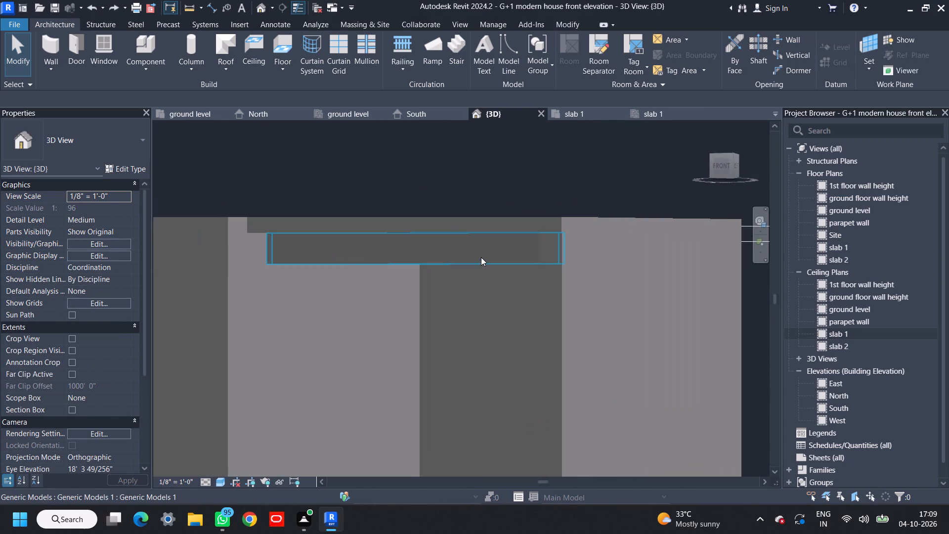
pyautogui.click(474, 227)
pyautogui.scroll(-4, 474, 230)
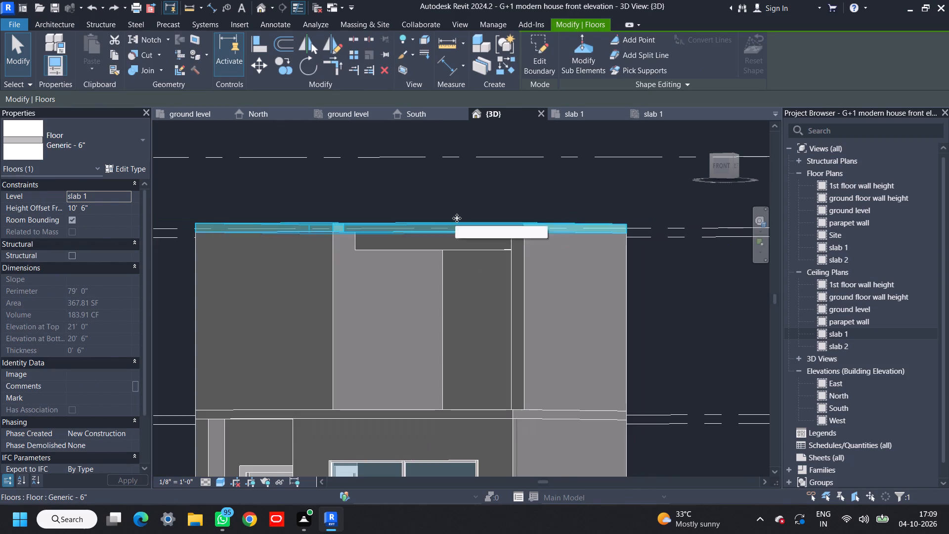
pyautogui.keyDown('shift'); pyautogui.moveTo(470, 227); pyautogui.dragTo(477, 320, button='middle'); pyautogui.keyUp('shift')
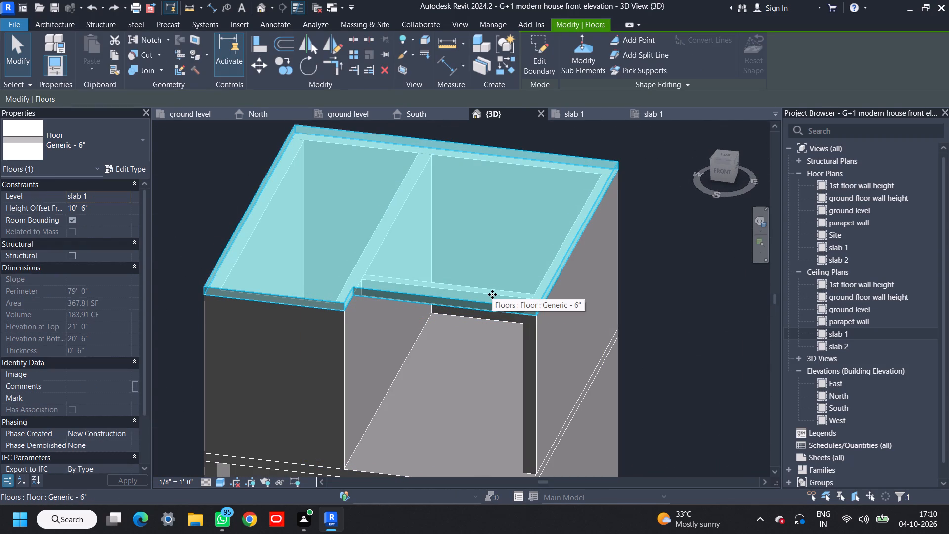
pyautogui.keyDown('shift'); pyautogui.moveTo(492, 296); pyautogui.dragTo(492, 269, button='middle'); pyautogui.keyUp('shift')
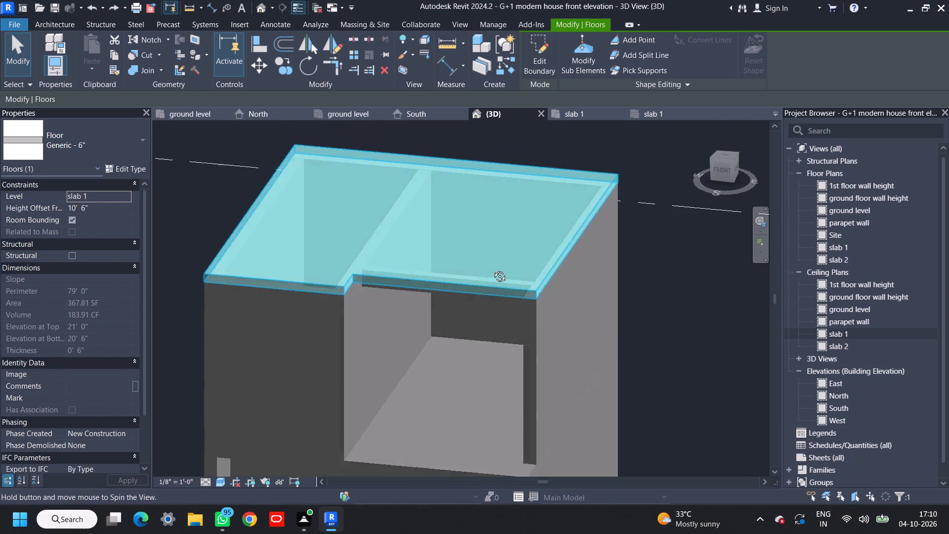
pyautogui.keyDown('shift'); pyautogui.moveTo(492, 269); pyautogui.dragTo(523, 173, button='middle'); pyautogui.keyUp('shift')
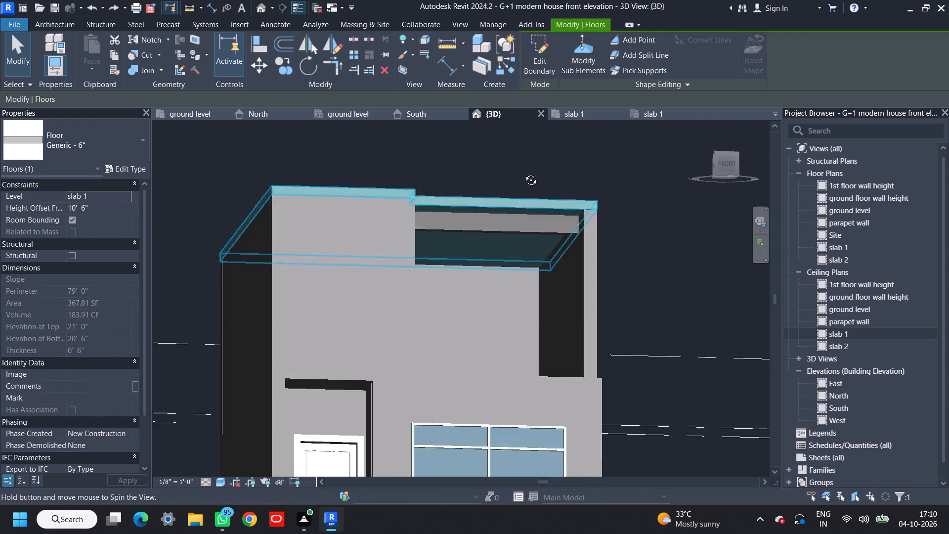
pyautogui.keyDown('shift'); pyautogui.moveTo(523, 173); pyautogui.dragTo(520, 174, button='middle'); pyautogui.keyUp('shift')
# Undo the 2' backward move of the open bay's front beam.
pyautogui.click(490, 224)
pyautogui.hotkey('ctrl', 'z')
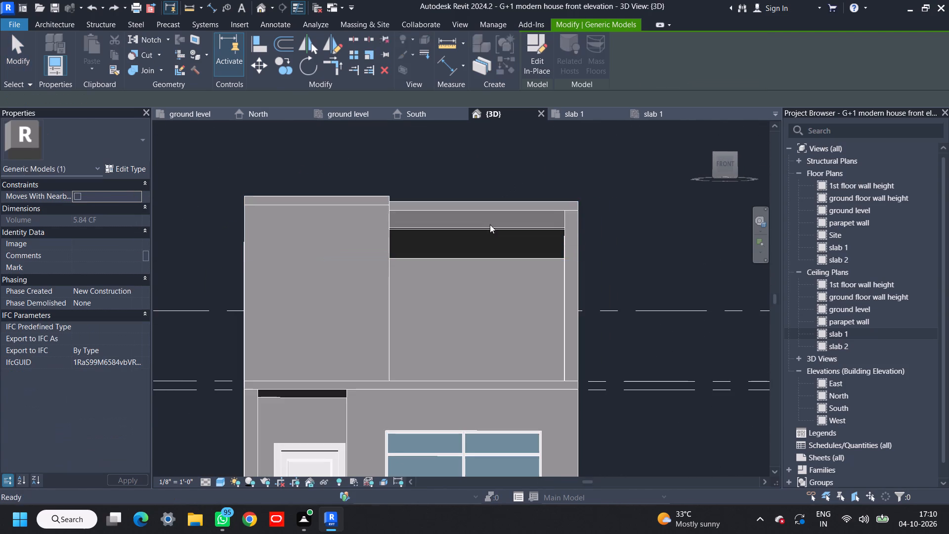
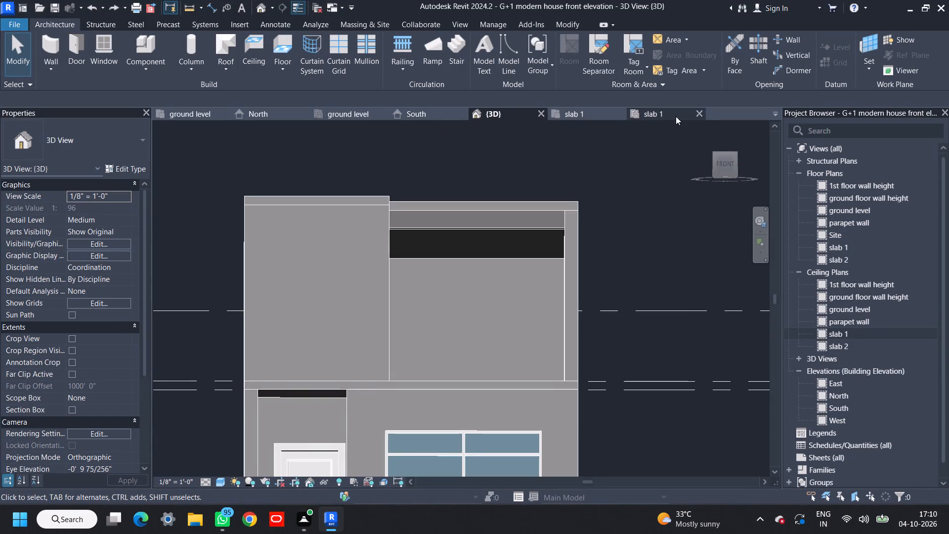
# Place a 10' high Generic 9" wall on the slab 1 floor plan, offset 5' inward from the slab's front edge.
pyautogui.click(596, 115)
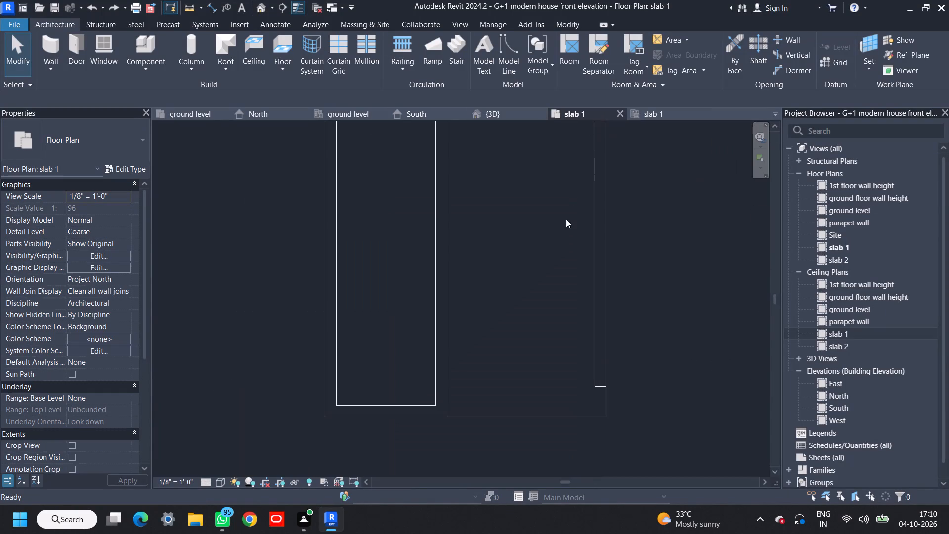
pyautogui.keyDown('shift'); pyautogui.moveTo(533, 320); pyautogui.dragTo(510, 353, button='middle'); pyautogui.keyUp('shift')
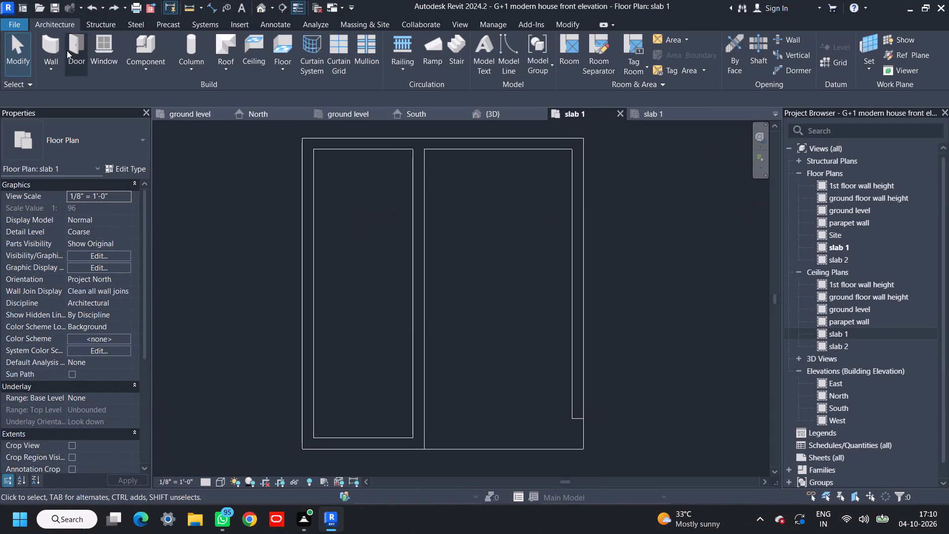
pyautogui.click(41, 41)
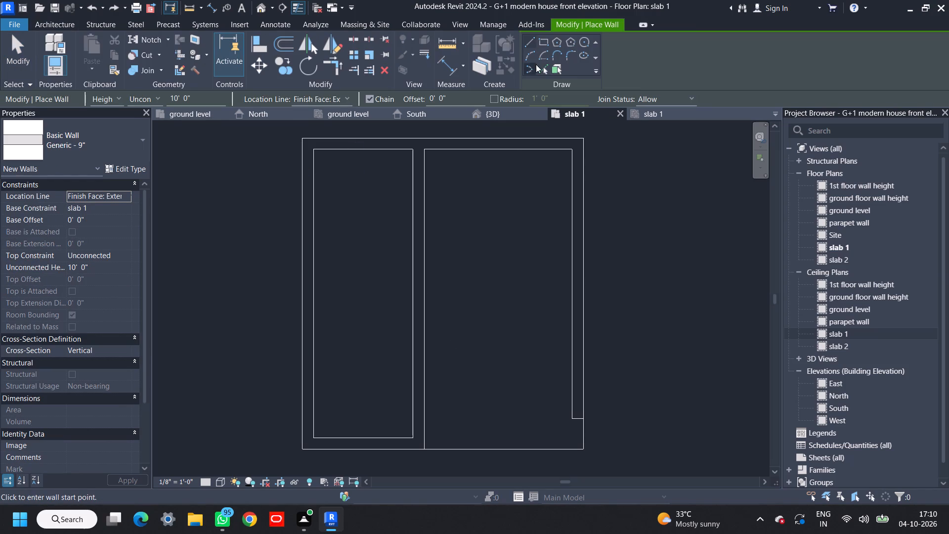
pyautogui.click(525, 44)
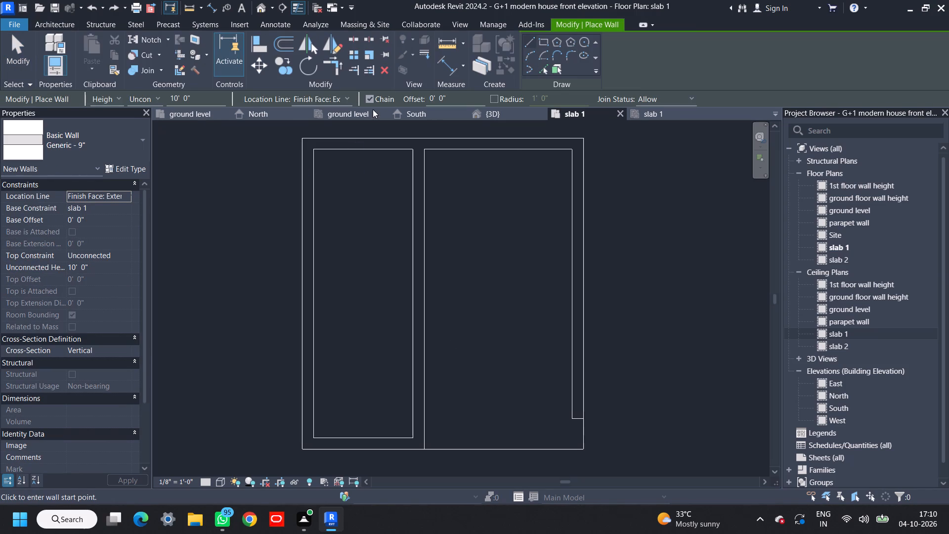
pyautogui.click(549, 69)
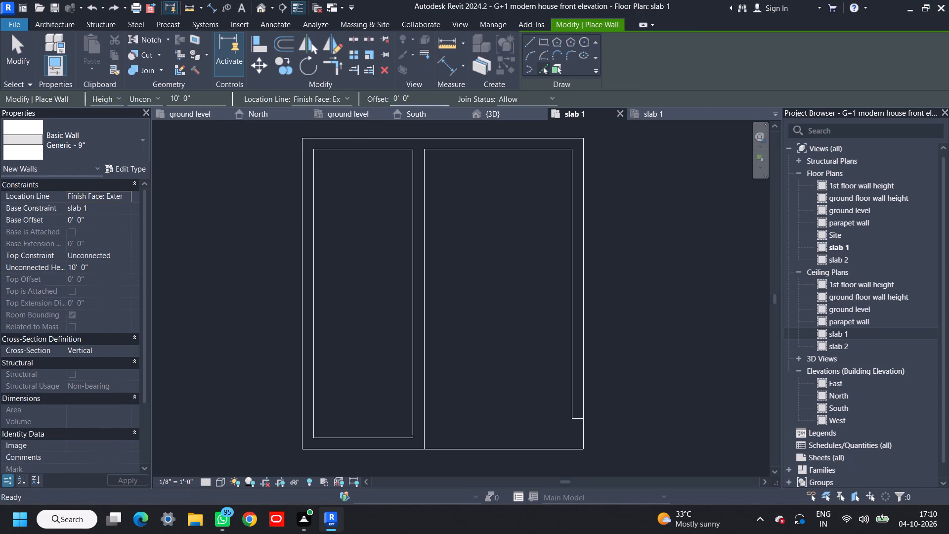
pyautogui.moveTo(414, 95); pyautogui.dragTo(396, 97)
pyautogui.moveTo(431, 97); pyautogui.dragTo(383, 100)
pyautogui.write("4'")
pyautogui.press('Return')
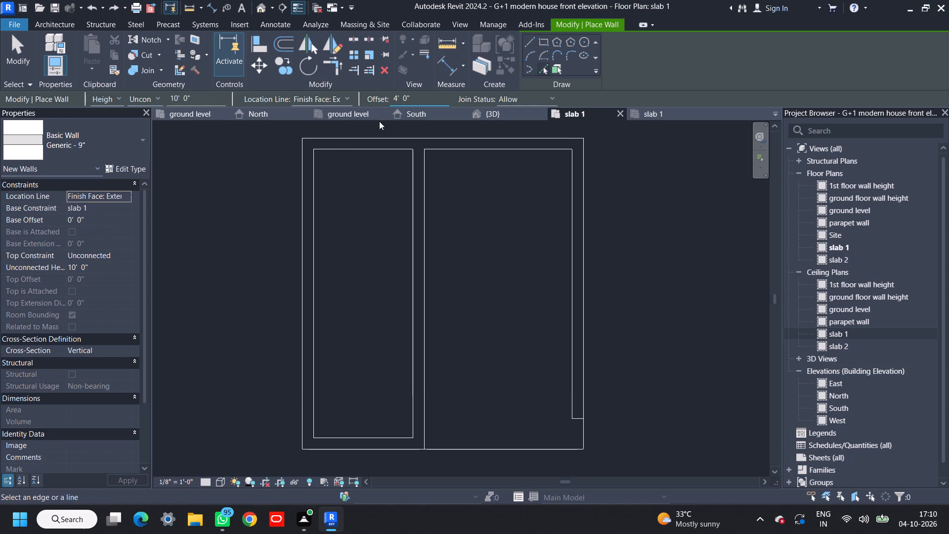
pyautogui.moveTo(412, 93); pyautogui.dragTo(388, 96)
pyautogui.write("3'")
pyautogui.press('Return')
pyautogui.moveTo(422, 94); pyautogui.dragTo(354, 99)
pyautogui.write("5'")
pyautogui.press('Return')
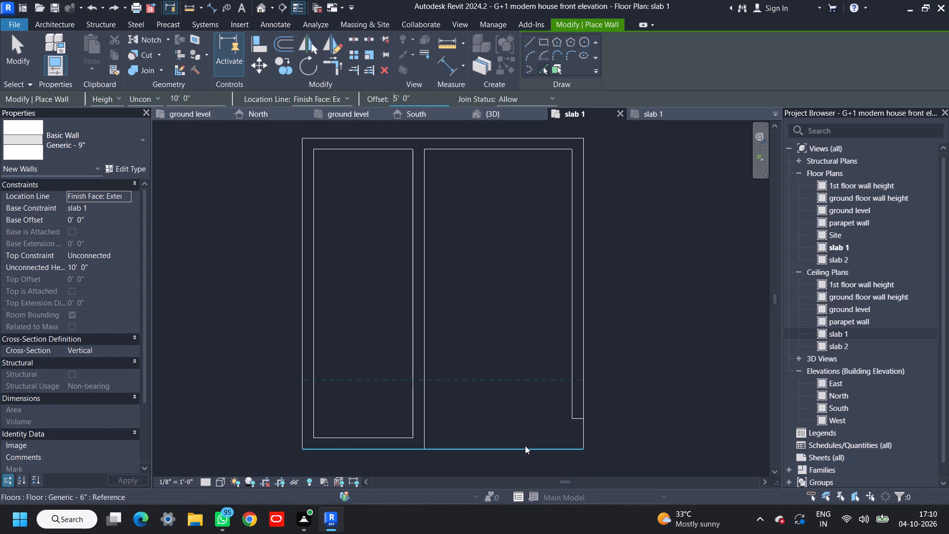
pyautogui.click(525, 445)
pyautogui.moveTo(528, 409); pyautogui.dragTo(538, 386, button='middle')
pyautogui.press('Escape')
pyautogui.press('Escape')
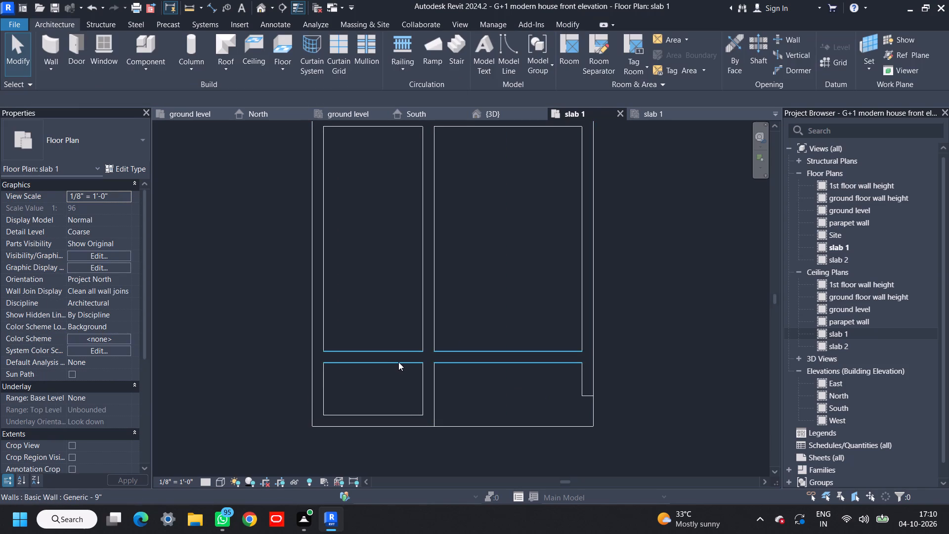
pyautogui.click(396, 359)
pyautogui.moveTo(318, 351); pyautogui.dragTo(422, 356)
pyautogui.press('Escape')
# Examine the new wall behind the first-floor open bay in the 3D view from the front, below and above.
pyautogui.click(508, 111)
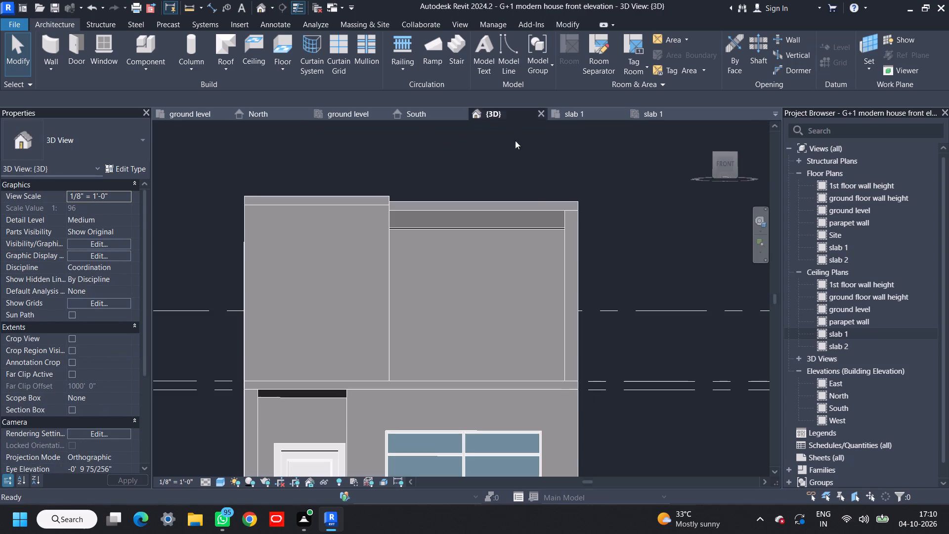
pyautogui.scroll(-6, 583, 308)
pyautogui.keyDown('shift'); pyautogui.moveTo(580, 321); pyautogui.dragTo(558, 294, button='middle'); pyautogui.keyUp('shift')
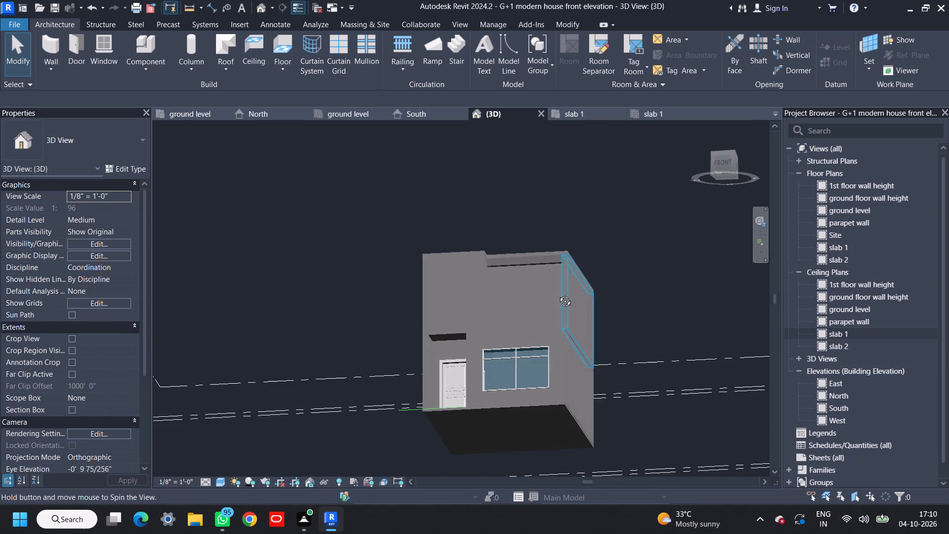
pyautogui.keyDown('shift'); pyautogui.moveTo(558, 294); pyautogui.dragTo(528, 283, button='middle'); pyautogui.keyUp('shift')
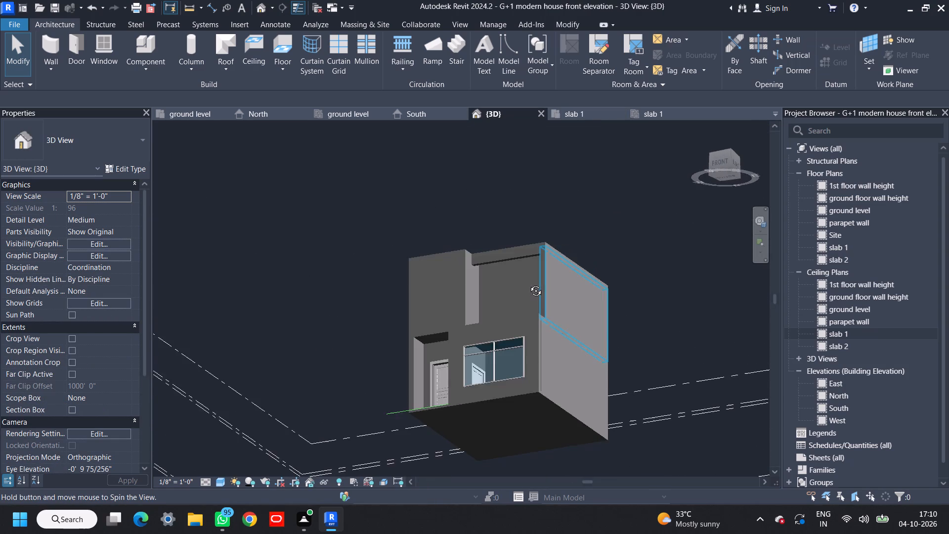
pyautogui.keyDown('shift'); pyautogui.moveTo(528, 283); pyautogui.dragTo(596, 374, button='middle'); pyautogui.keyUp('shift')
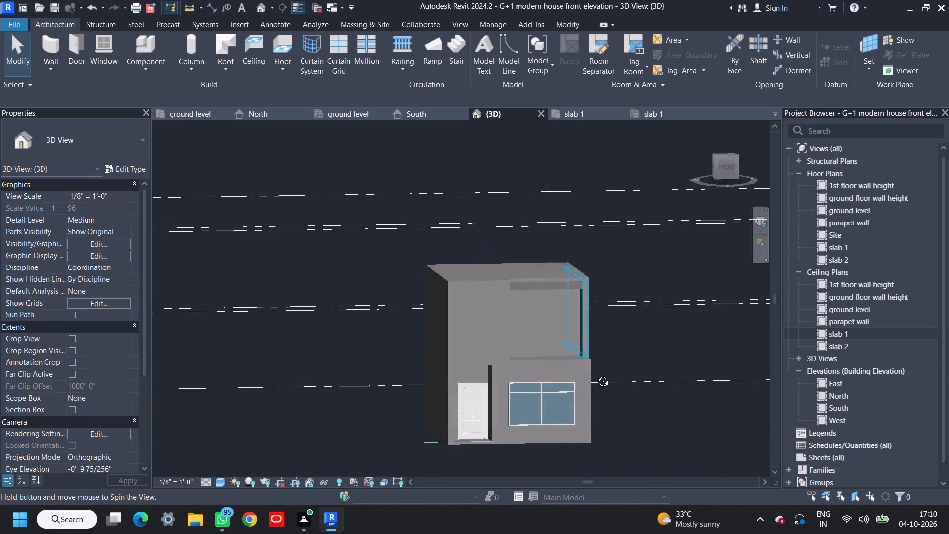
pyautogui.keyDown('shift'); pyautogui.moveTo(596, 374); pyautogui.dragTo(636, 432, button='middle'); pyautogui.keyUp('shift')
pyautogui.scroll(6, 590, 323)
pyautogui.scroll(-4, 626, 345)
pyautogui.keyDown('shift'); pyautogui.moveTo(640, 341); pyautogui.dragTo(596, 362, button='middle'); pyautogui.keyUp('shift')
# Create a 2' x 4' ACT System ceiling over the open bay with a rectangular boundary of 9'-10 1/2" by 2'-3" on the slab 1 ceiling plan.
pyautogui.click(644, 109)
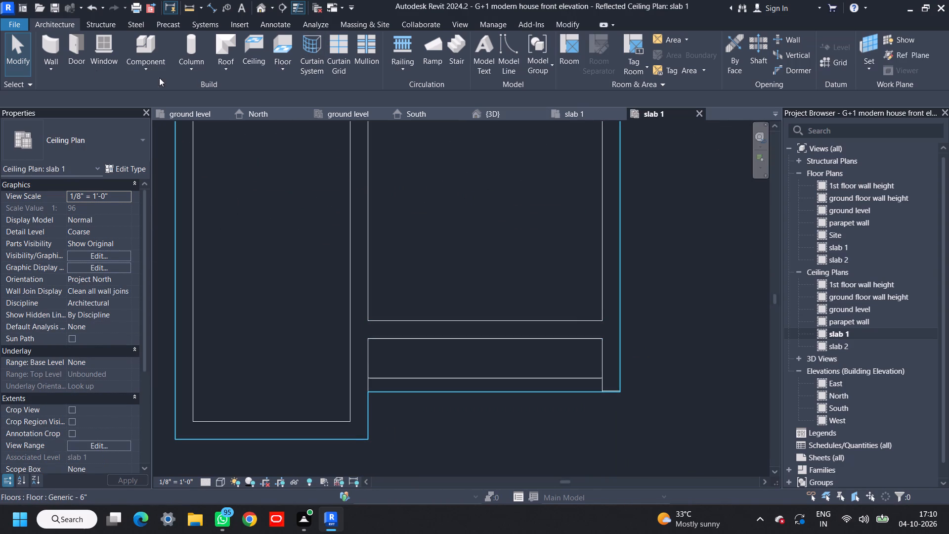
pyautogui.click(255, 45)
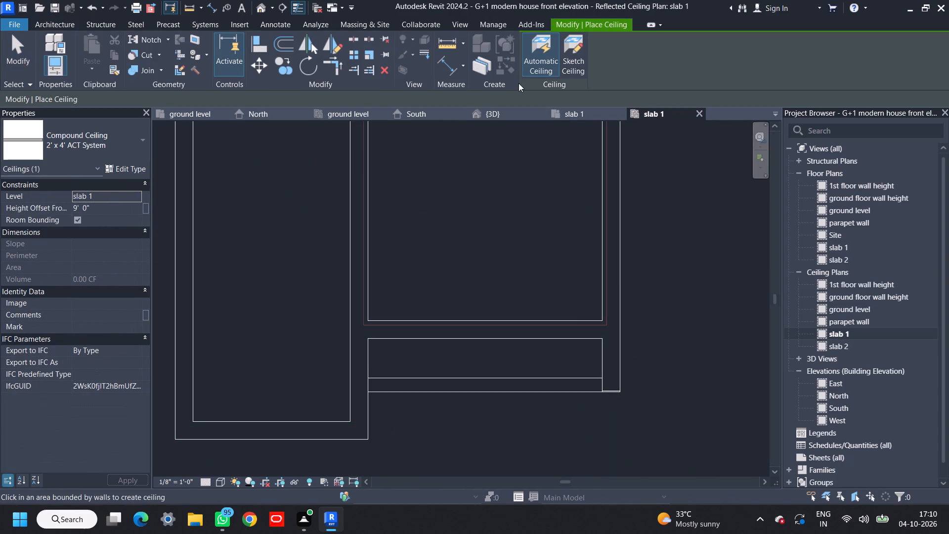
pyautogui.click(585, 72)
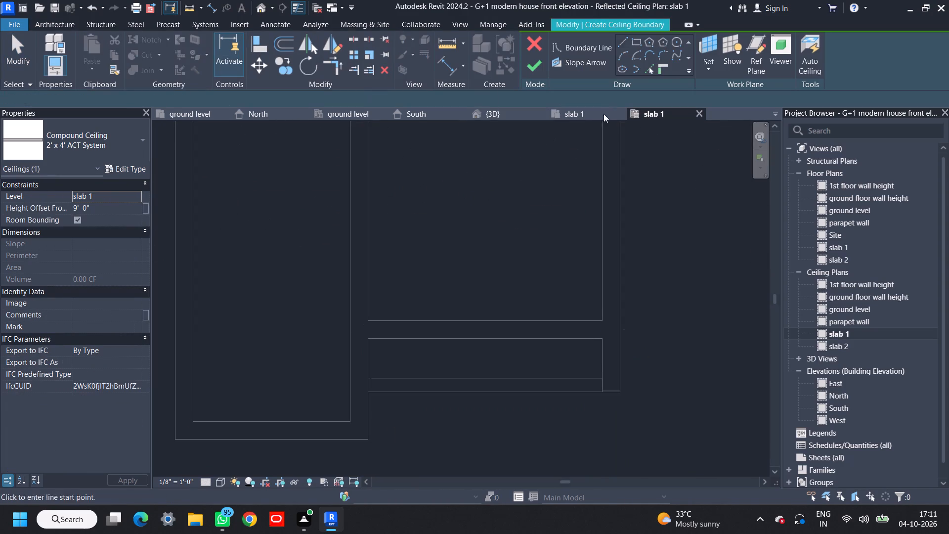
pyautogui.click(635, 44)
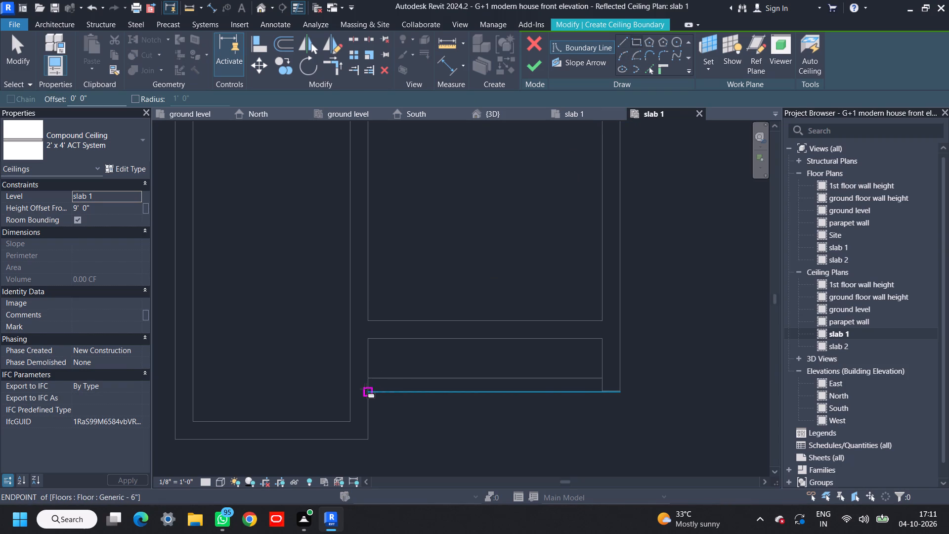
pyautogui.click(365, 389)
pyautogui.click(602, 339)
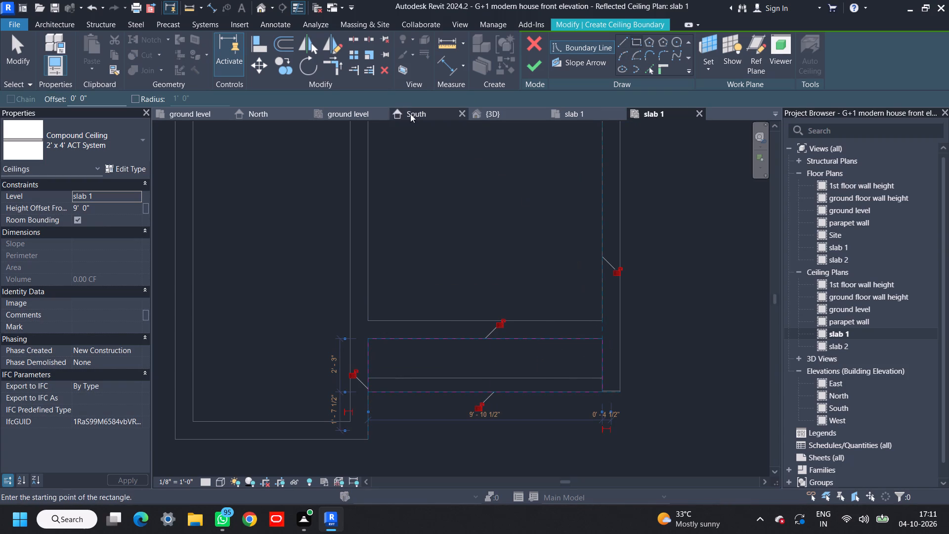
pyautogui.click(511, 112)
pyautogui.keyDown('shift'); pyautogui.moveTo(571, 357); pyautogui.dragTo(571, 349, button='middle'); pyautogui.keyUp('shift')
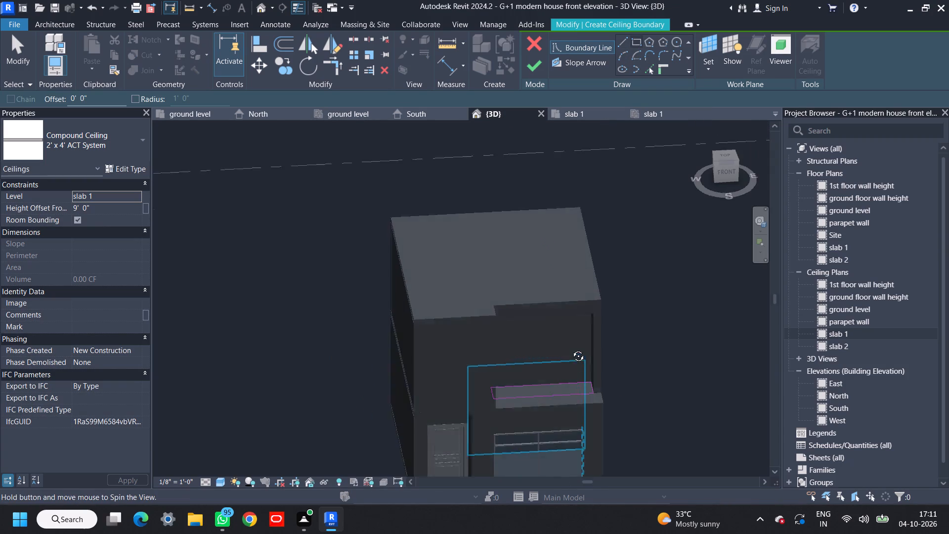
pyautogui.keyDown('shift'); pyautogui.moveTo(571, 349); pyautogui.dragTo(561, 271, button='middle'); pyautogui.keyUp('shift')
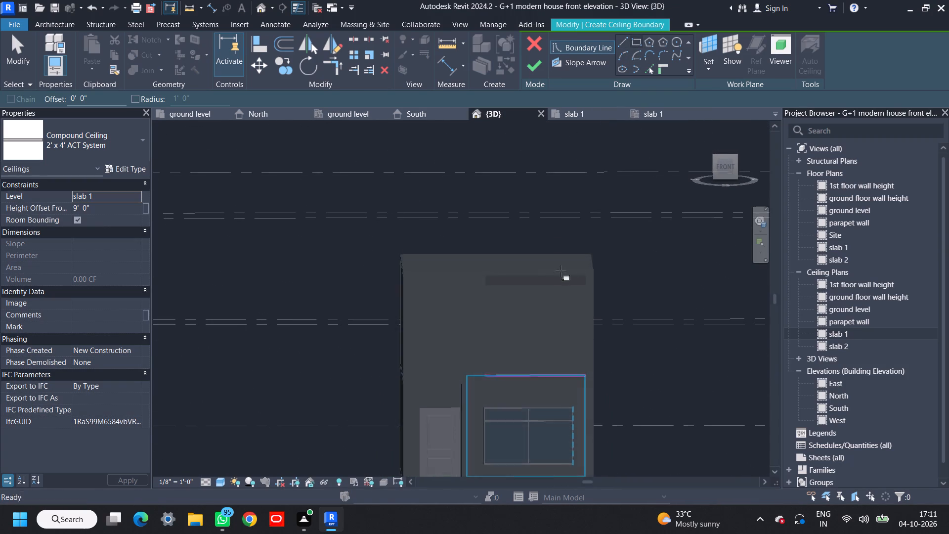
pyautogui.click(537, 66)
# Edit the open bay ceiling's boundary, moving its front line back from the slab edge to the front beam's back face.
pyautogui.scroll(5, 605, 293)
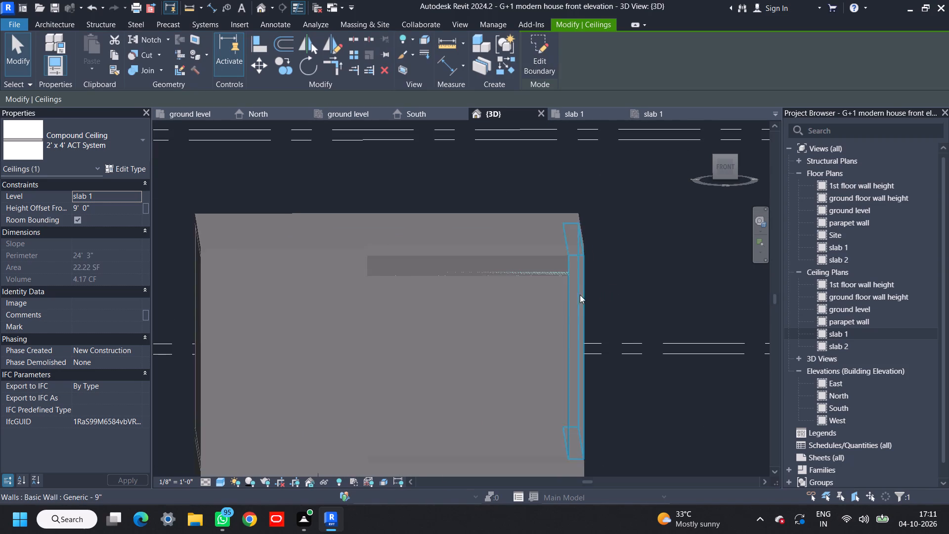
pyautogui.scroll(3, 580, 295)
pyautogui.keyDown('shift'); pyautogui.moveTo(580, 300); pyautogui.dragTo(632, 173, button='middle'); pyautogui.keyUp('shift')
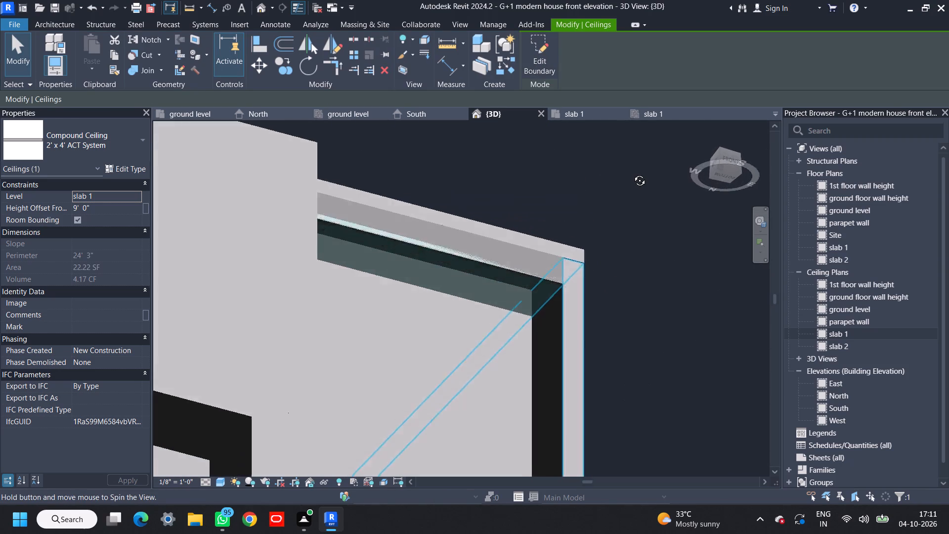
pyautogui.keyDown('shift'); pyautogui.moveTo(632, 173); pyautogui.dragTo(570, 328, button='middle'); pyautogui.keyUp('shift')
pyautogui.keyDown('shift'); pyautogui.scroll(1, 570, 328); pyautogui.keyUp('shift')
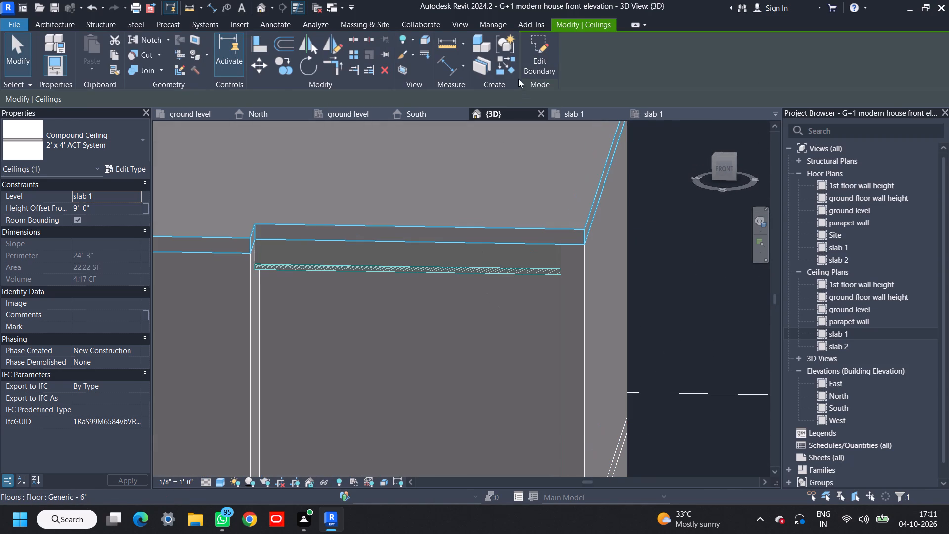
pyautogui.click(536, 61)
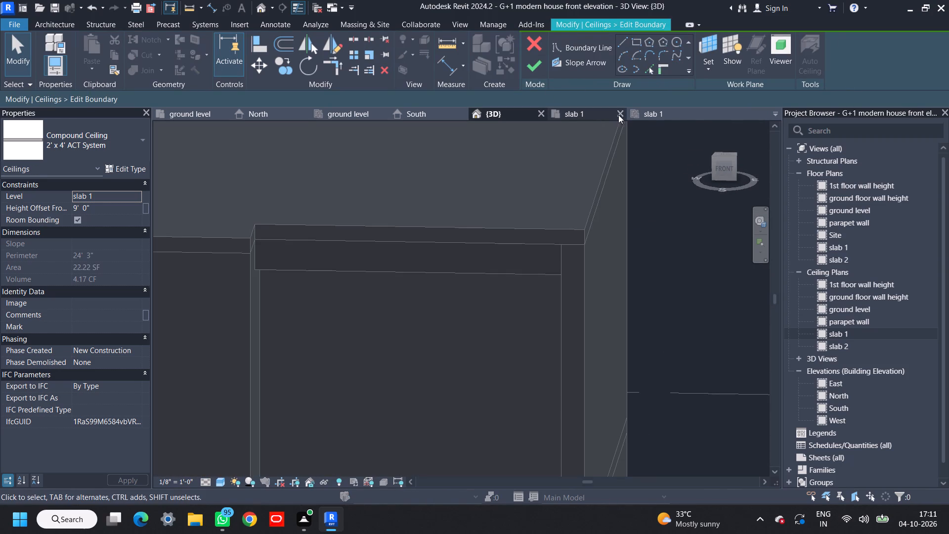
pyautogui.click(644, 116)
pyautogui.scroll(2, 485, 389)
pyautogui.click(485, 397)
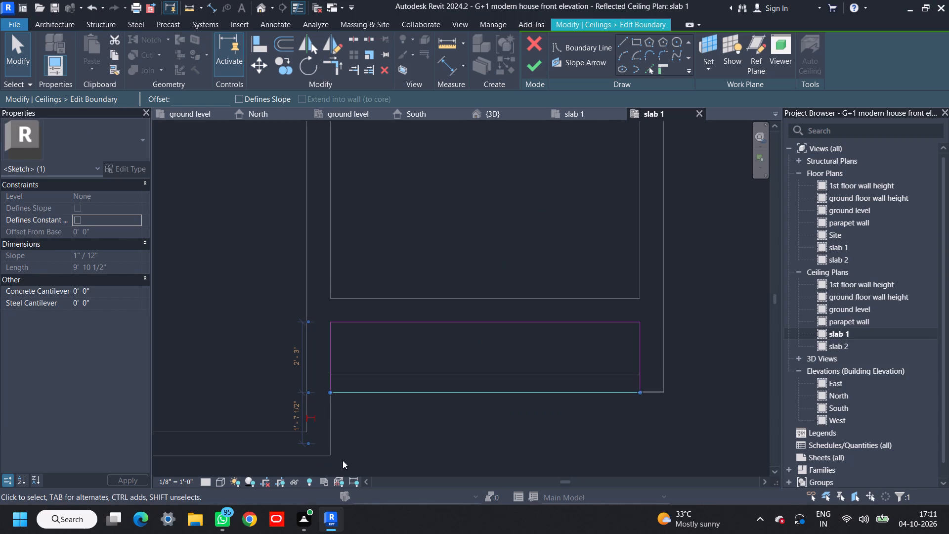
pyautogui.moveTo(331, 392); pyautogui.dragTo(332, 374)
pyautogui.moveTo(640, 391); pyautogui.dragTo(640, 376)
pyautogui.click(528, 70)
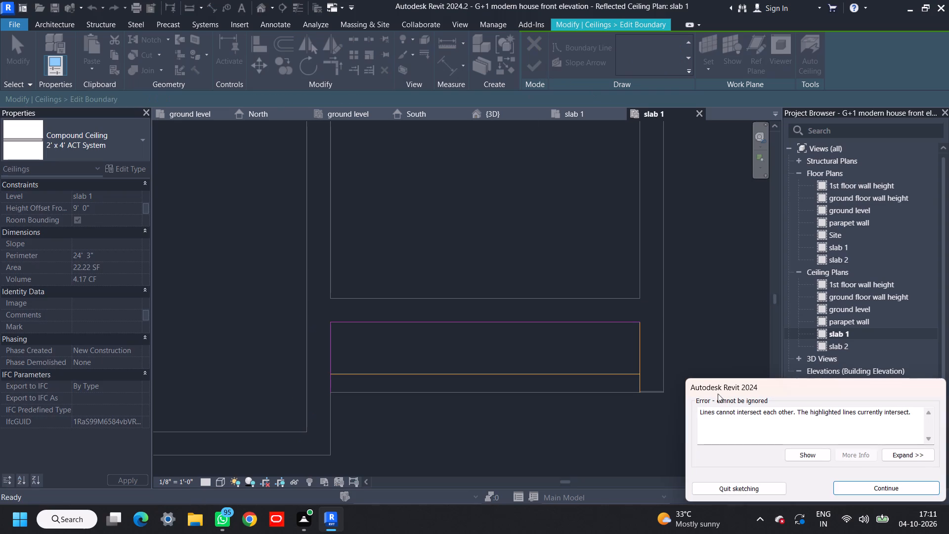
pyautogui.click(841, 493)
# Trim both side lines of the ceiling boundary to the moved front line and finish the boundary edit.
pyautogui.click(328, 67)
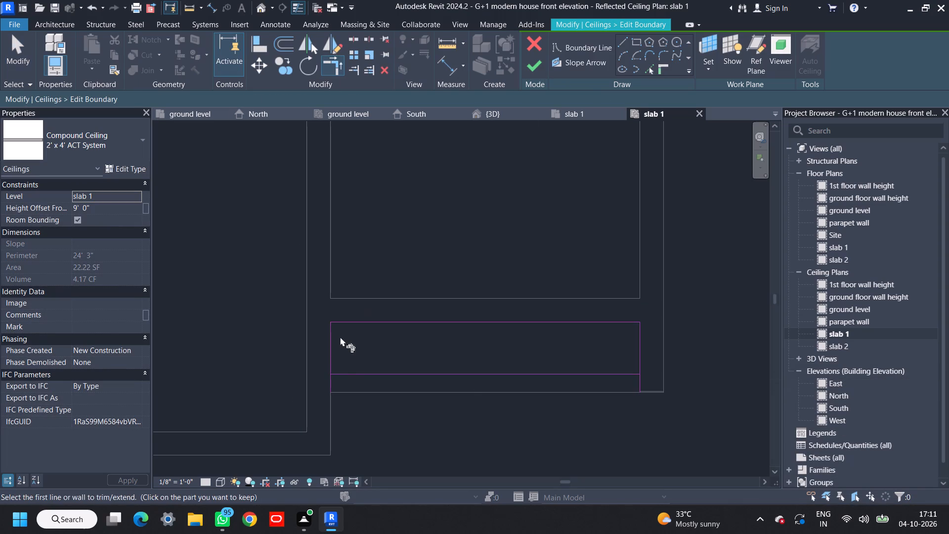
pyautogui.click(329, 356)
pyautogui.click(339, 369)
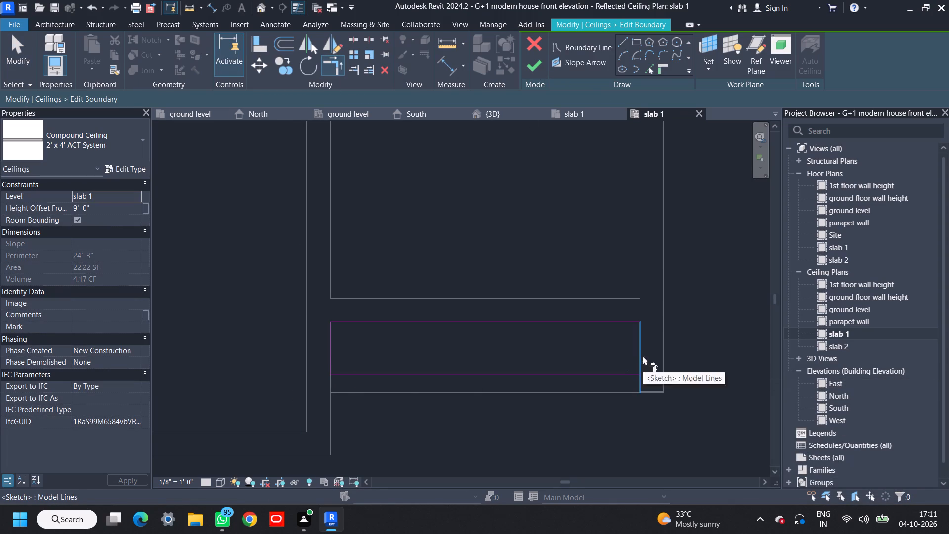
pyautogui.click(643, 356)
pyautogui.click(628, 373)
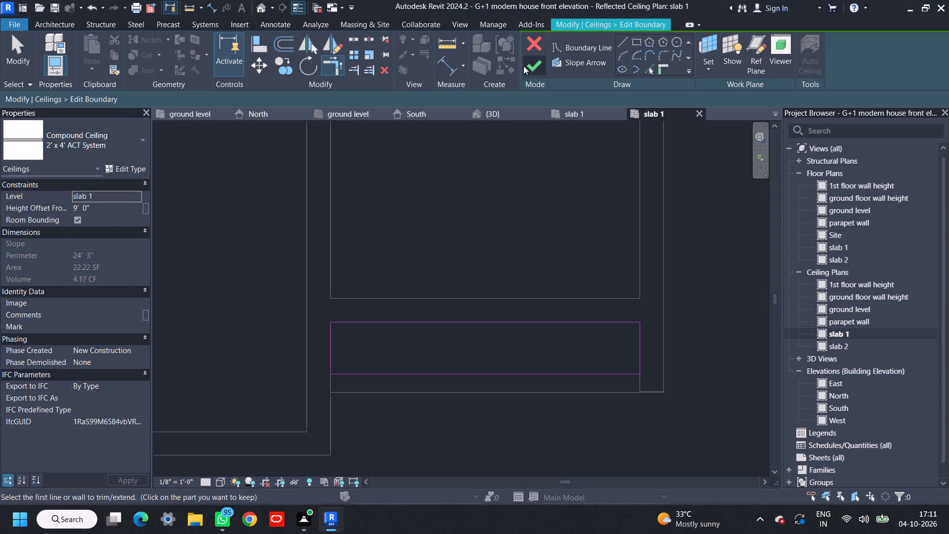
pyautogui.click(528, 69)
pyautogui.press('Escape')
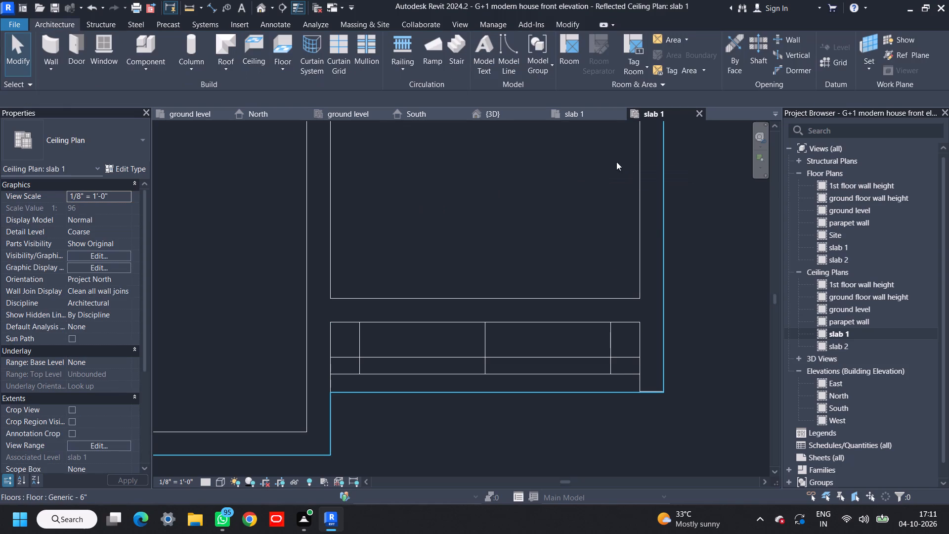
# Examine the edited open bay ceiling in the 3D view, checking from below how it meets the front beam and recessed wall.
pyautogui.click(509, 99)
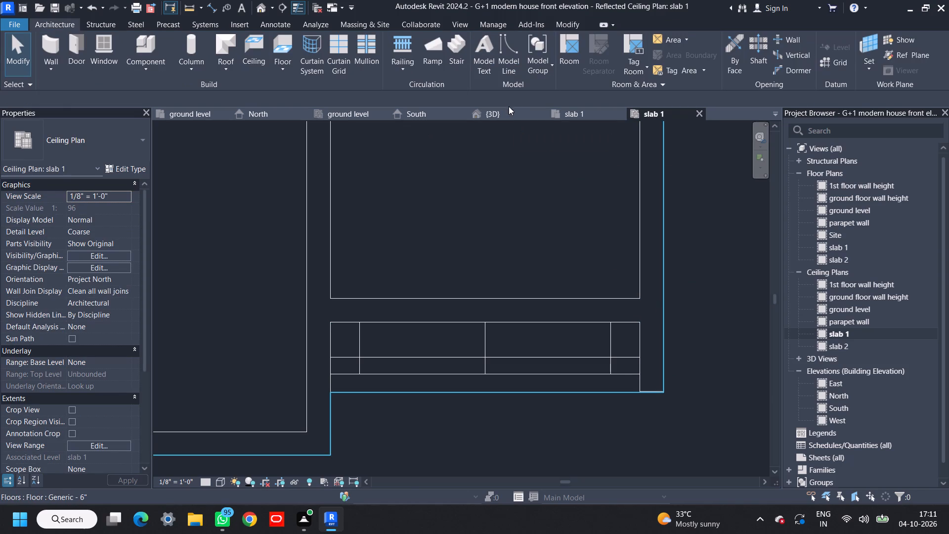
pyautogui.click(508, 111)
pyautogui.keyDown('shift'); pyautogui.moveTo(531, 269); pyautogui.dragTo(632, 102, button='middle'); pyautogui.keyUp('shift')
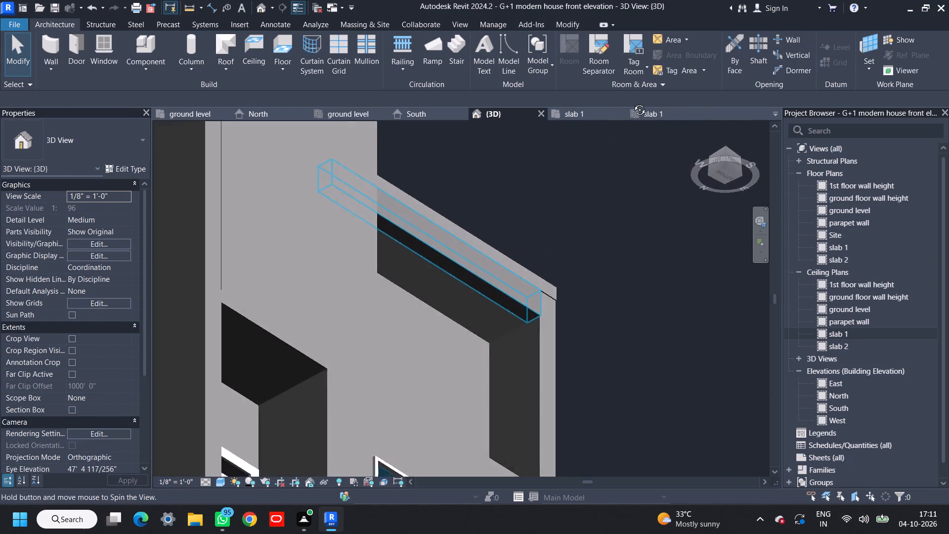
pyautogui.keyDown('shift'); pyautogui.moveTo(632, 102); pyautogui.dragTo(342, 105, button='middle'); pyautogui.keyUp('shift')
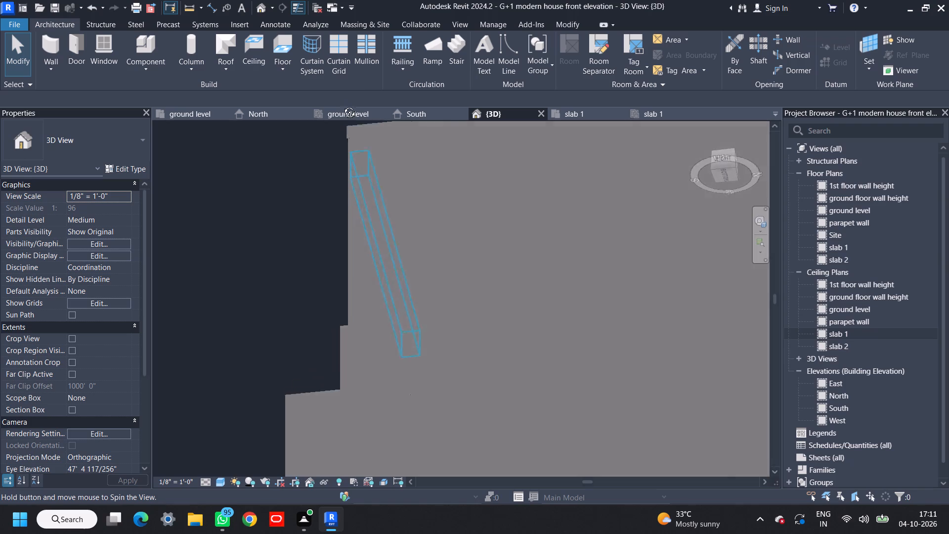
pyautogui.keyDown('shift'); pyautogui.moveTo(342, 105); pyautogui.dragTo(649, 93, button='middle'); pyautogui.keyUp('shift')
pyautogui.scroll(1, 518, 280)
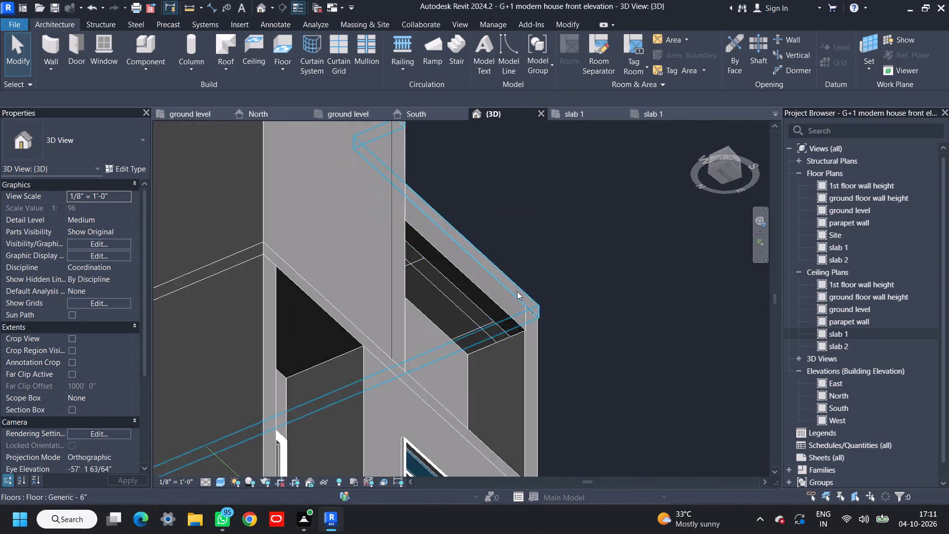
pyautogui.scroll(8, 517, 291)
pyautogui.keyDown('shift'); pyautogui.moveTo(496, 344); pyautogui.dragTo(501, 332, button='middle'); pyautogui.keyUp('shift')
pyautogui.scroll(6, 455, 345)
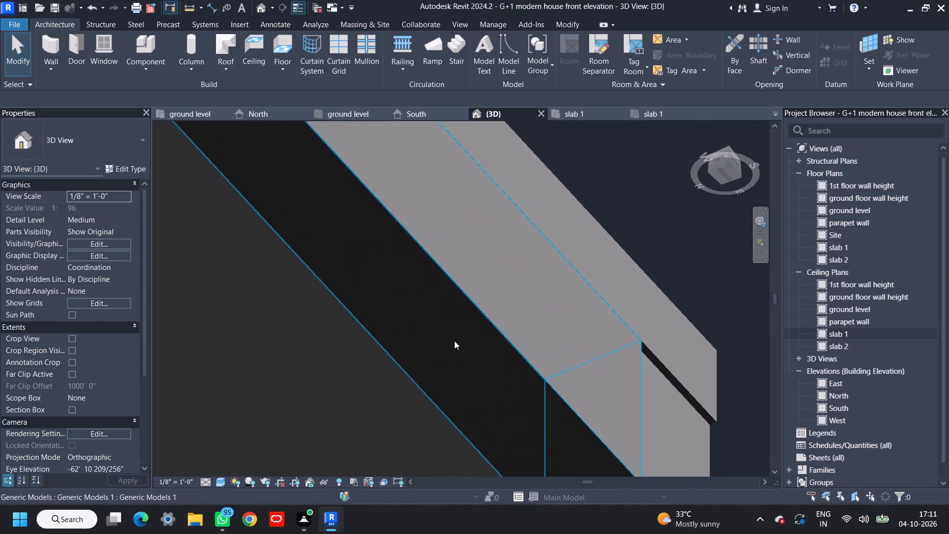
pyautogui.scroll(2, 454, 341)
pyautogui.keyDown('shift'); pyautogui.moveTo(463, 330); pyautogui.dragTo(488, 300, button='middle'); pyautogui.keyUp('shift')
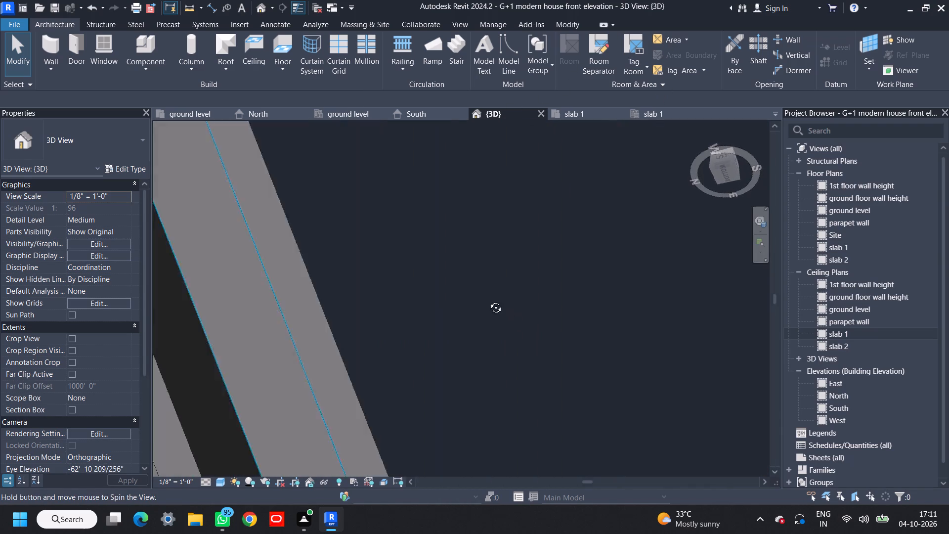
pyautogui.keyDown('shift'); pyautogui.moveTo(488, 300); pyautogui.dragTo(449, 313, button='middle'); pyautogui.keyUp('shift')
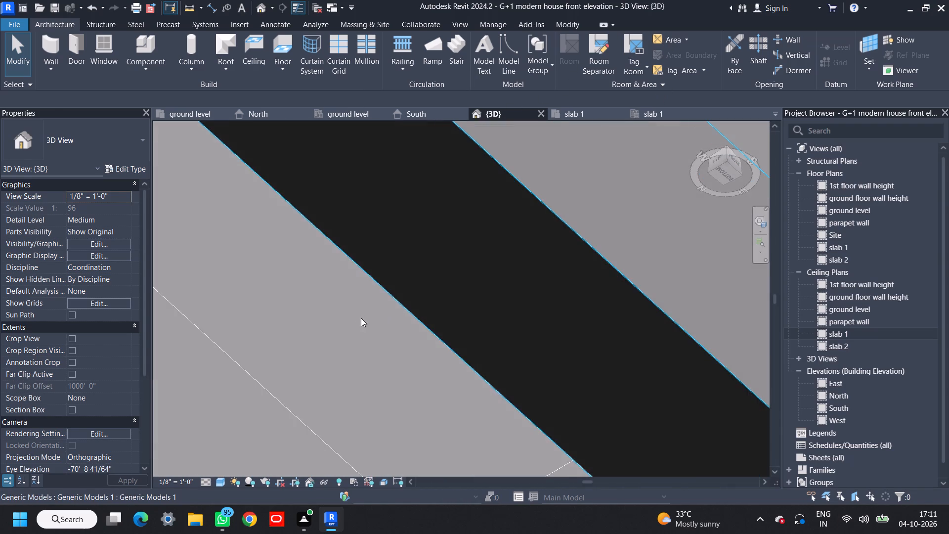
pyautogui.click(344, 325)
pyautogui.scroll(-2, 454, 276)
pyautogui.keyDown('shift'); pyautogui.moveTo(481, 259); pyautogui.dragTo(429, 299, button='middle'); pyautogui.keyUp('shift')
pyautogui.scroll(-14, 432, 298)
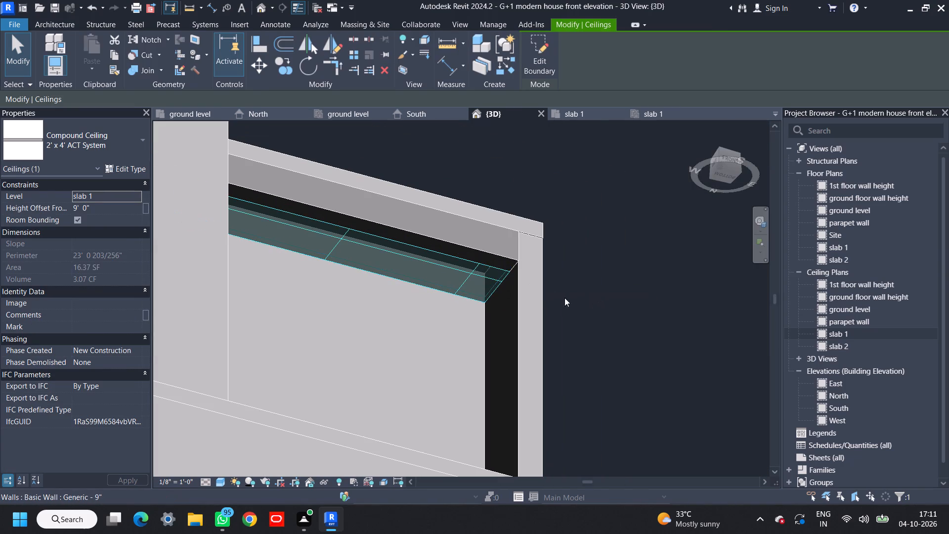
pyautogui.press('space')
pyautogui.click(638, 278)
pyautogui.scroll(-3, 632, 282)
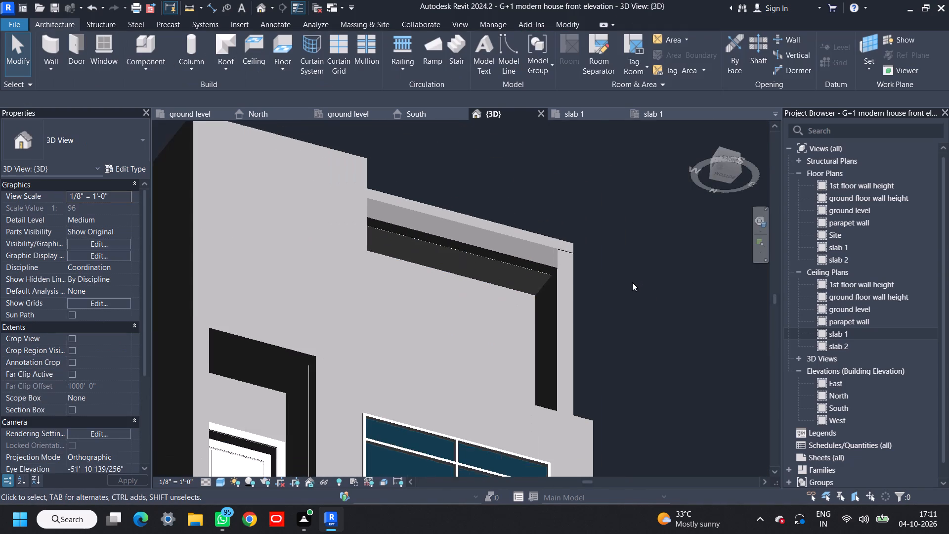
# Examine the whole front elevation in the 3D view from the front and slightly above.
pyautogui.keyDown('shift'); pyautogui.moveTo(633, 280); pyautogui.dragTo(565, 364, button='middle'); pyautogui.keyUp('shift')
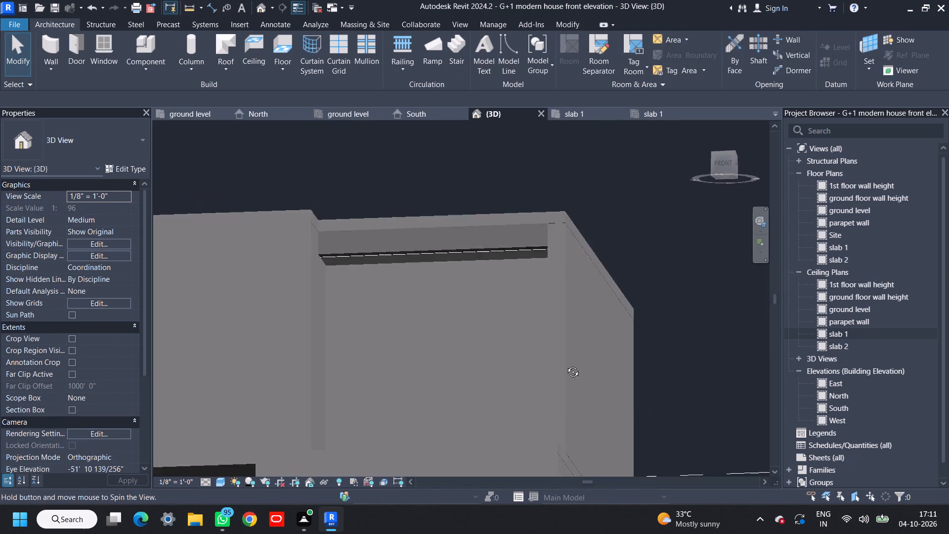
pyautogui.keyDown('shift'); pyautogui.moveTo(565, 364); pyautogui.dragTo(579, 419, button='middle'); pyautogui.keyUp('shift')
pyautogui.keyDown('shift'); pyautogui.moveTo(616, 399); pyautogui.dragTo(619, 403, button='middle'); pyautogui.keyUp('shift')
pyautogui.moveTo(622, 393); pyautogui.dragTo(646, 261, button='middle')
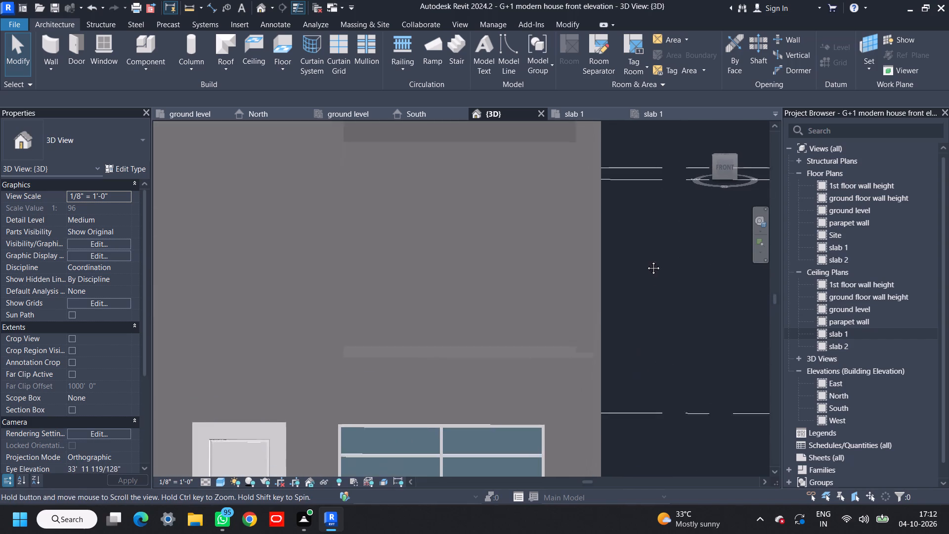
pyautogui.moveTo(646, 261); pyautogui.dragTo(648, 232, button='middle')
pyautogui.keyDown('shift'); pyautogui.moveTo(646, 241); pyautogui.dragTo(637, 292, button='middle'); pyautogui.keyUp('shift')
pyautogui.scroll(-3, 633, 286)
pyautogui.moveTo(637, 272); pyautogui.dragTo(624, 328, button='middle')
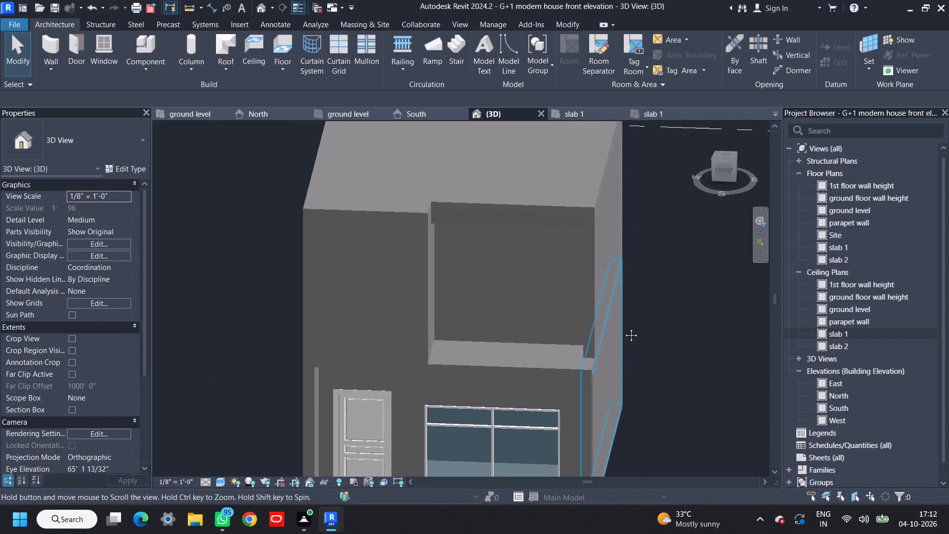
pyautogui.moveTo(624, 328); pyautogui.dragTo(606, 306, button='middle')
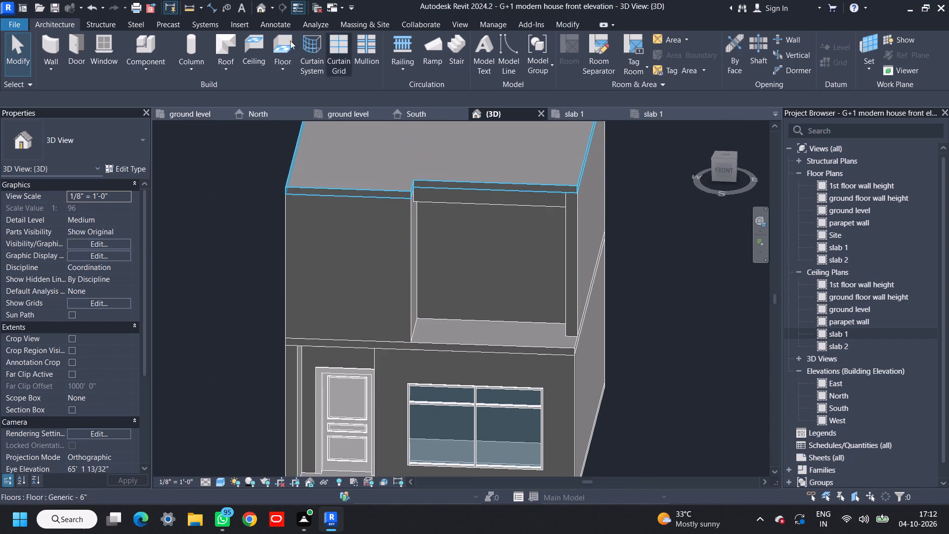
# Start a new in-place model in the Generic Models category, keeping the suggested name.
pyautogui.click(148, 66)
pyautogui.click(150, 120)
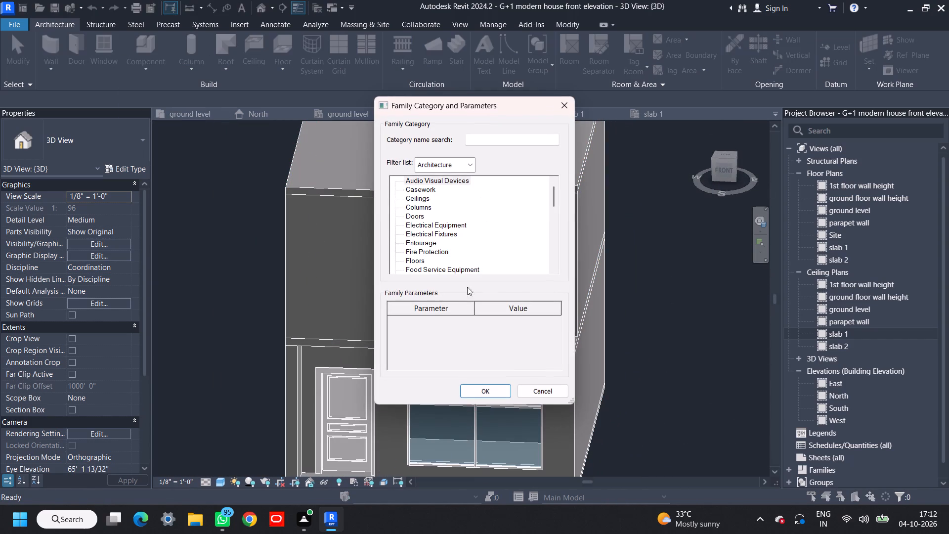
pyautogui.scroll(-6, 446, 229)
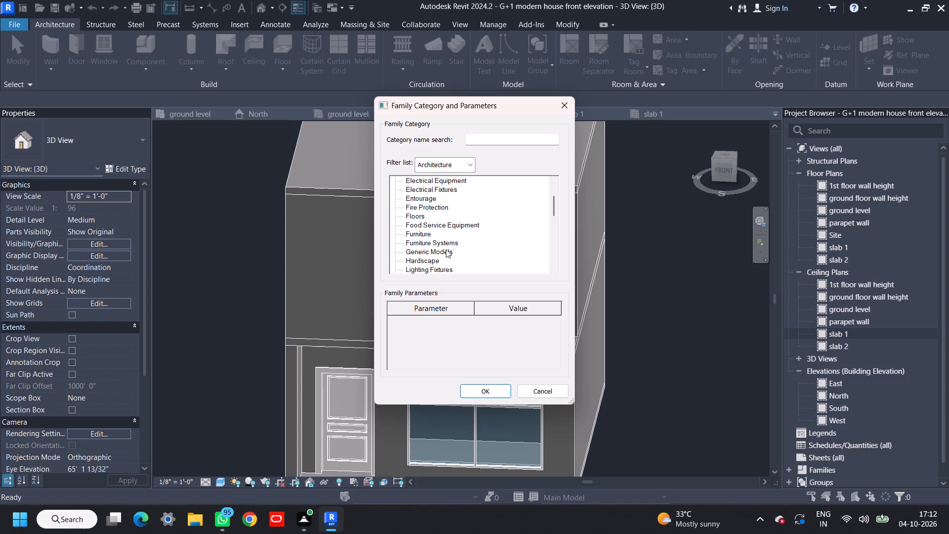
pyautogui.click(445, 247)
pyautogui.click(447, 242)
pyautogui.click(498, 390)
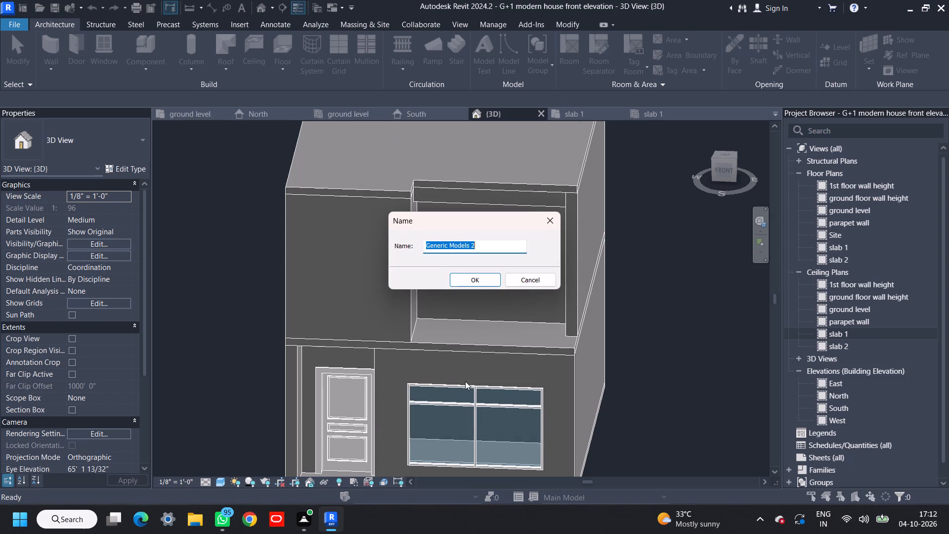
pyautogui.click(469, 280)
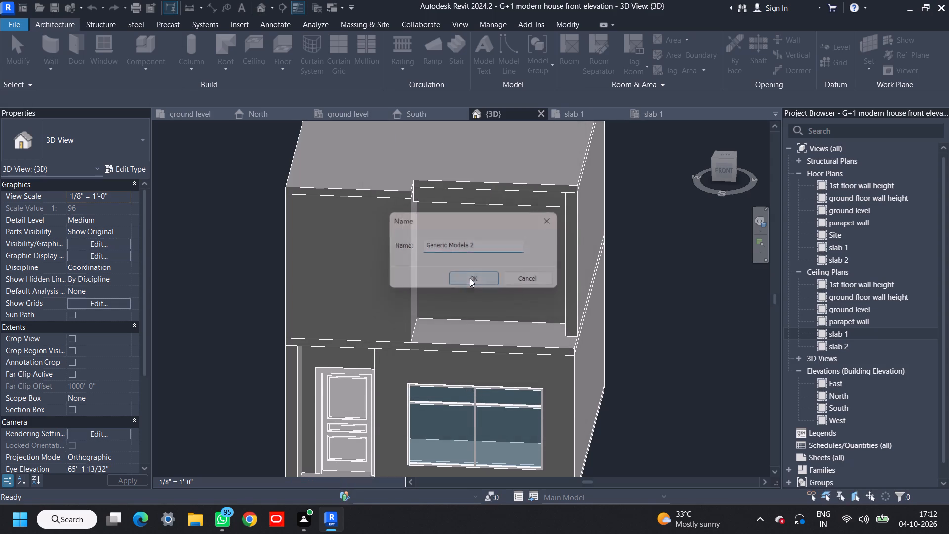
# Start an extrusion and set its work plane by picking the front face of the ground-floor window wall.
pyautogui.click(112, 51)
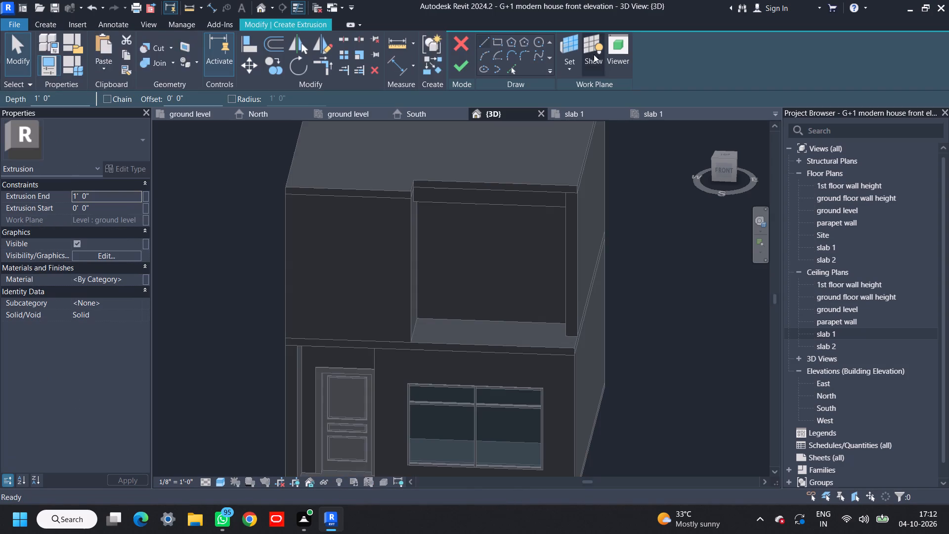
pyautogui.click(565, 70)
pyautogui.click(583, 122)
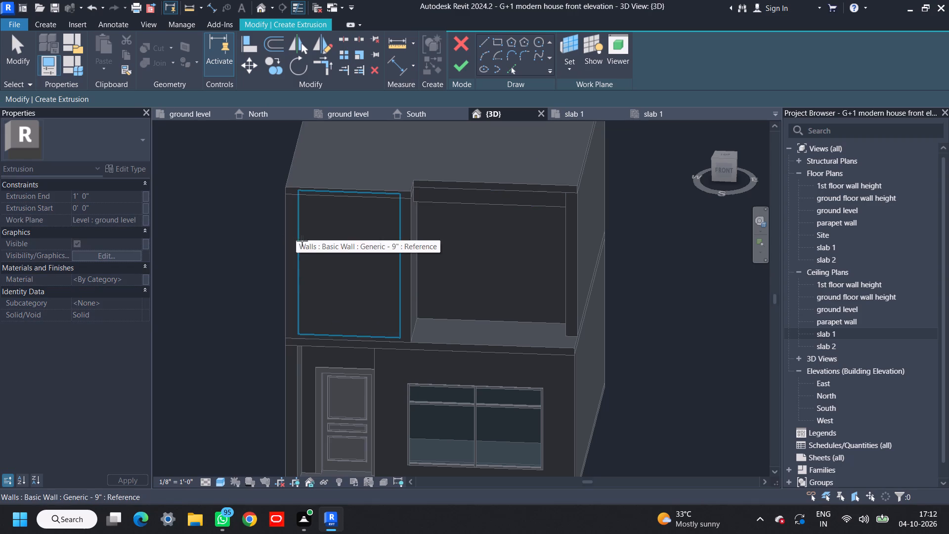
pyautogui.scroll(3, 444, 401)
pyautogui.click(405, 351)
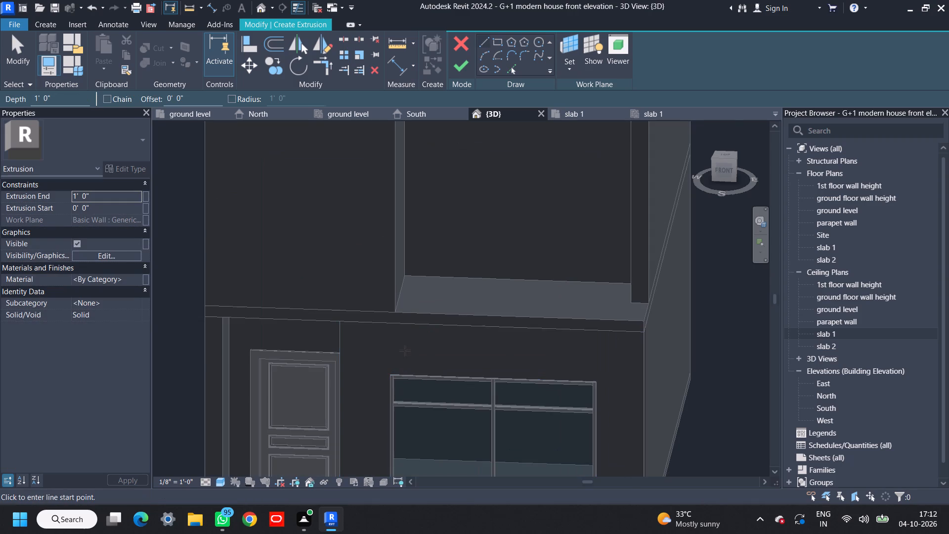
pyautogui.scroll(-4, 407, 350)
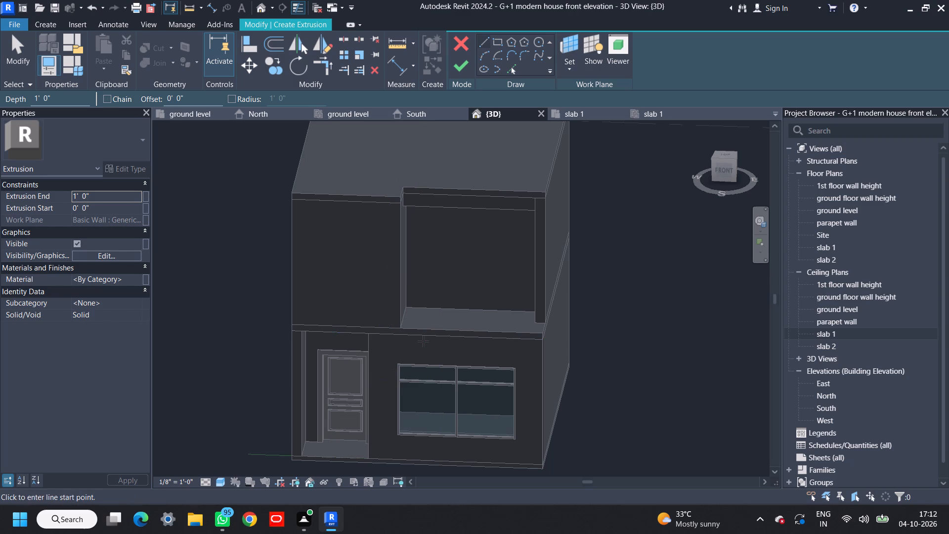
pyautogui.scroll(1, 423, 341)
pyautogui.click(571, 67)
pyautogui.click(592, 114)
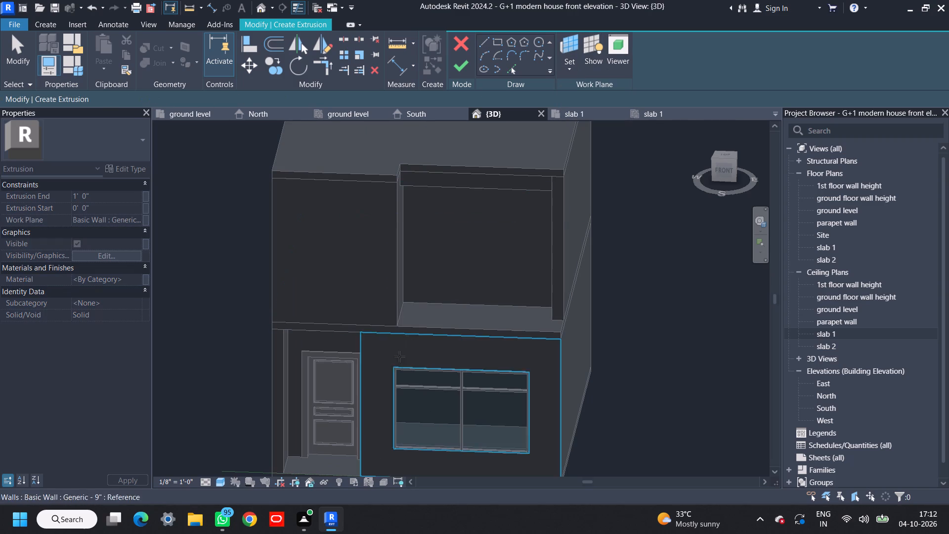
pyautogui.click(392, 356)
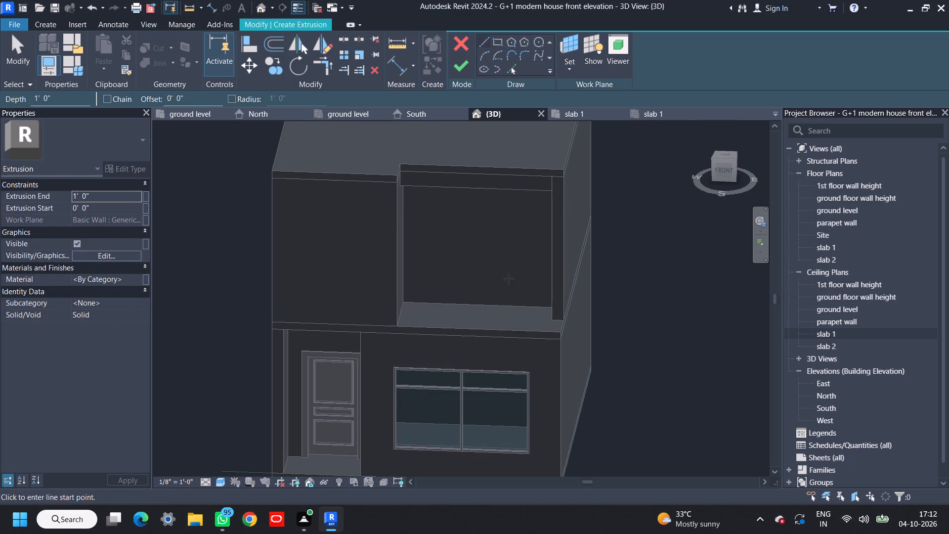
# Sketch a rectangle of about 8'-1 1/2" by 10'-6" over the first-floor solid wall, from the floor slab's outer corner to the roof slab's inner corner.
pyautogui.click(496, 37)
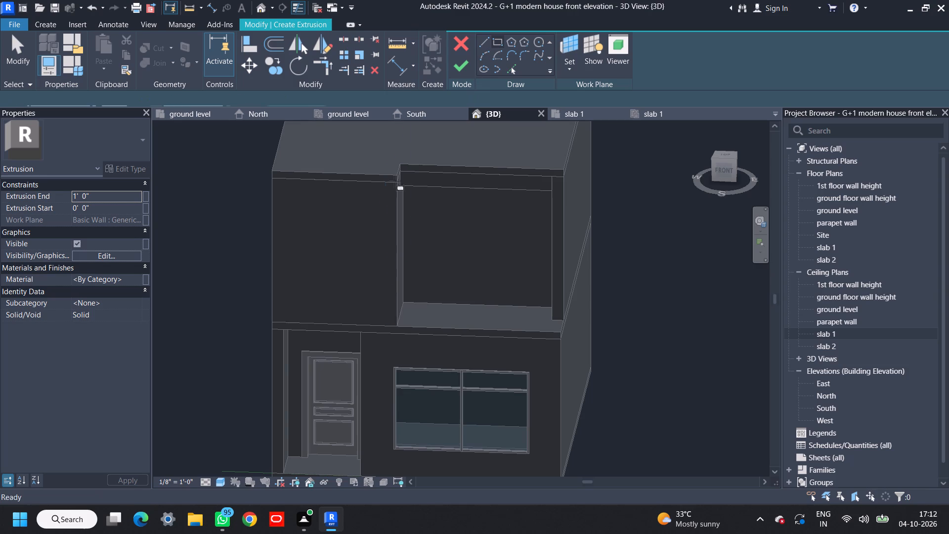
pyautogui.scroll(3, 311, 294)
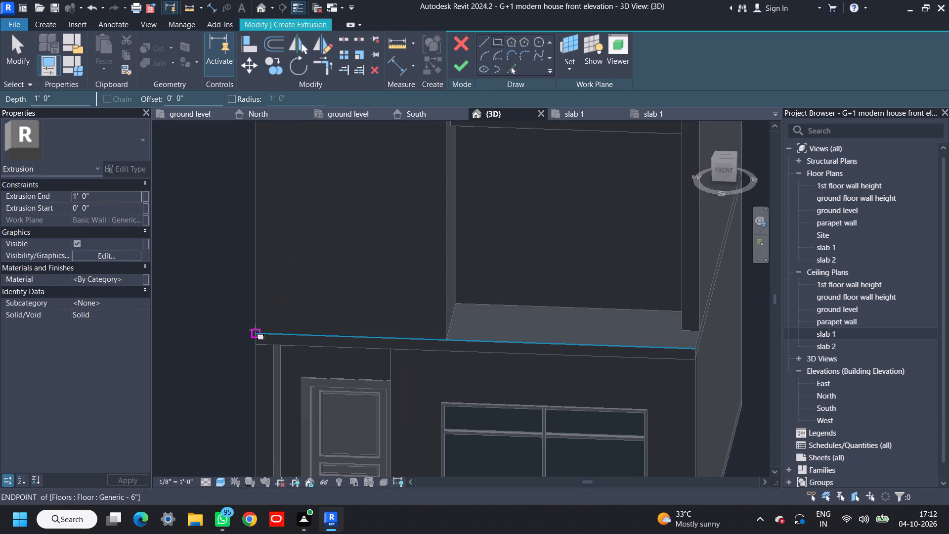
pyautogui.click(255, 330)
pyautogui.scroll(-4, 317, 282)
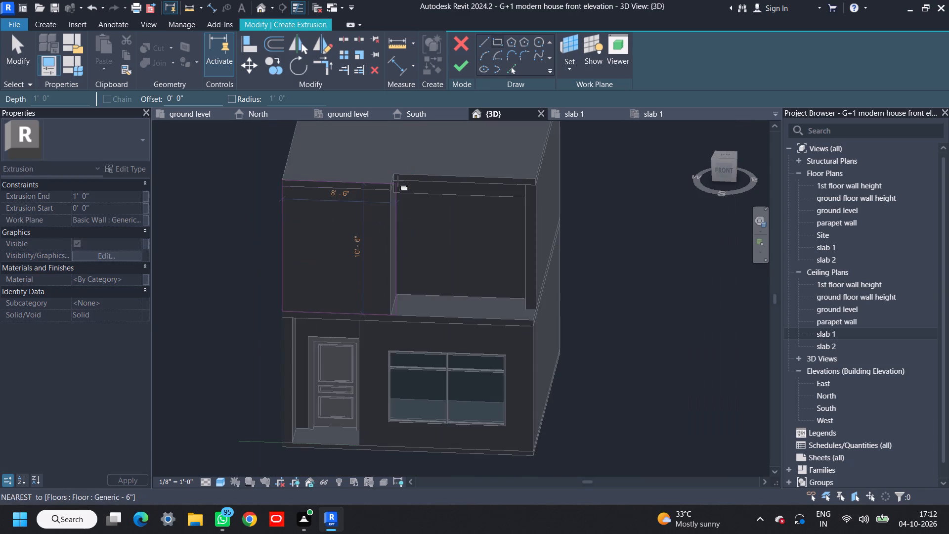
pyautogui.scroll(4, 397, 183)
pyautogui.click(386, 182)
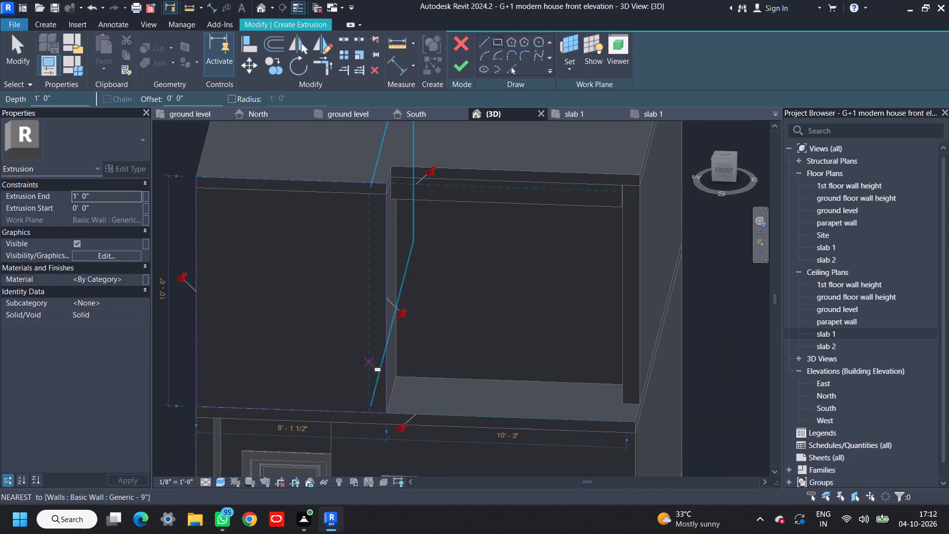
pyautogui.press('space')
# Set the sketched rectangle's height to 11', extending its lower edge down over the floor slab's front edge.
pyautogui.scroll(-2, 427, 382)
pyautogui.keyDown('shift'); pyautogui.moveTo(430, 381); pyautogui.dragTo(394, 394, button='middle'); pyautogui.keyUp('shift')
pyautogui.moveTo(395, 391); pyautogui.dragTo(421, 327, button='middle')
pyautogui.scroll(3, 419, 308)
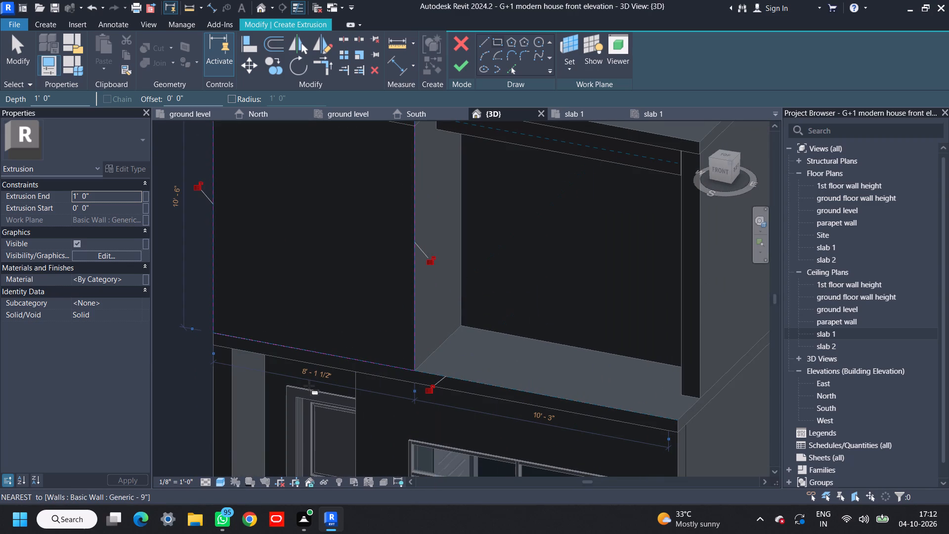
pyautogui.click(313, 374)
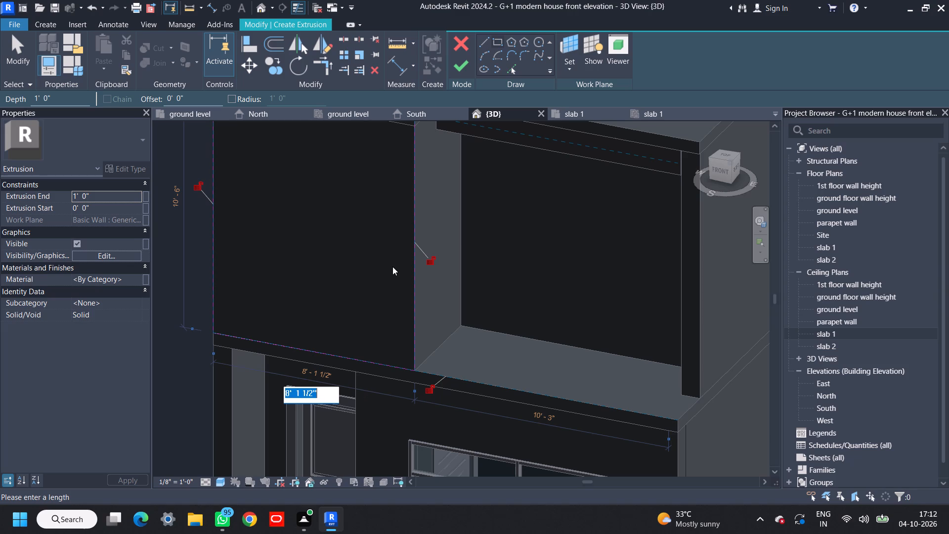
pyautogui.scroll(-3, 425, 265)
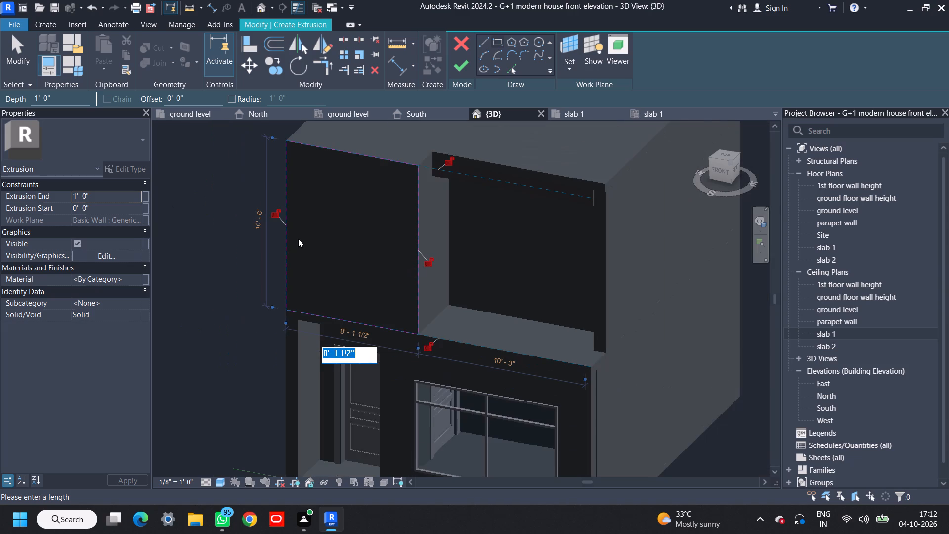
pyautogui.click(259, 222)
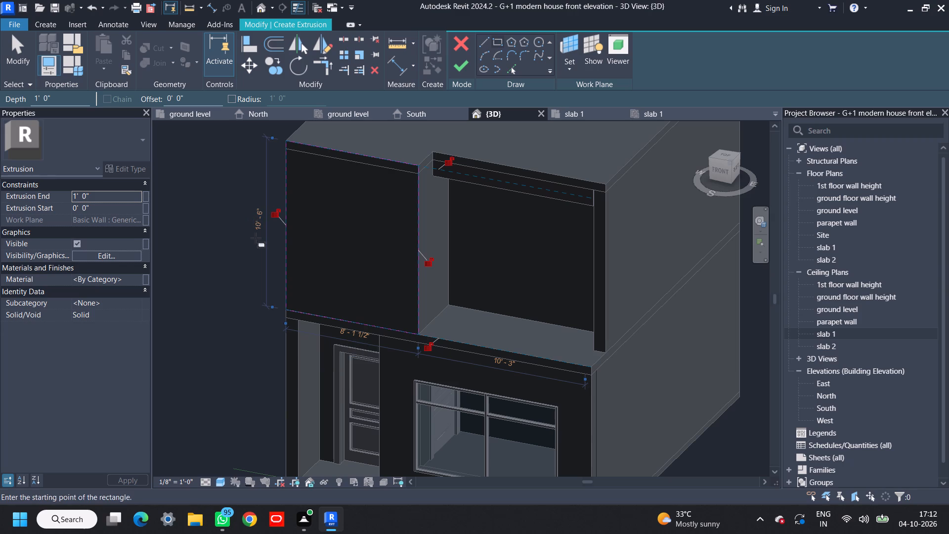
pyautogui.click(256, 229)
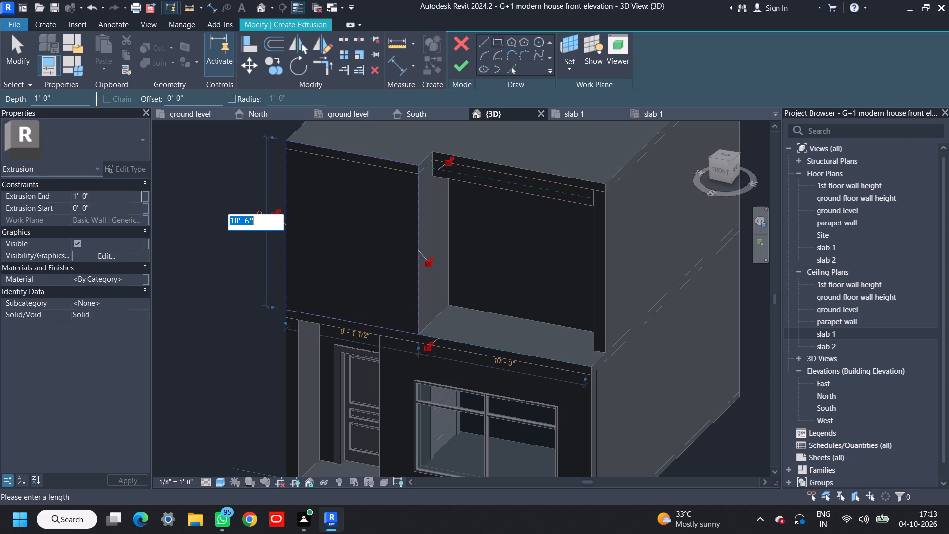
pyautogui.write("11'")
pyautogui.press('Return')
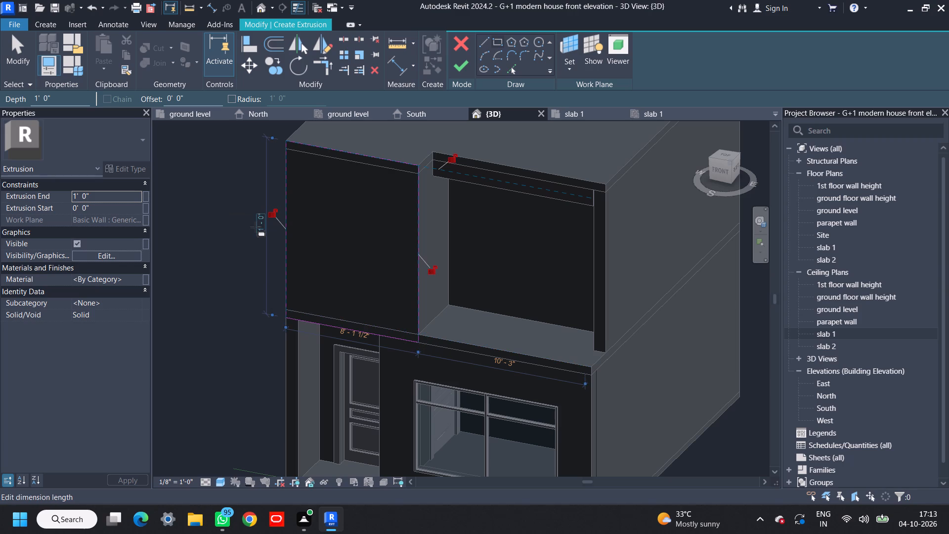
pyautogui.keyDown('shift'); pyautogui.moveTo(406, 411); pyautogui.dragTo(511, 249, button='middle'); pyautogui.keyUp('shift')
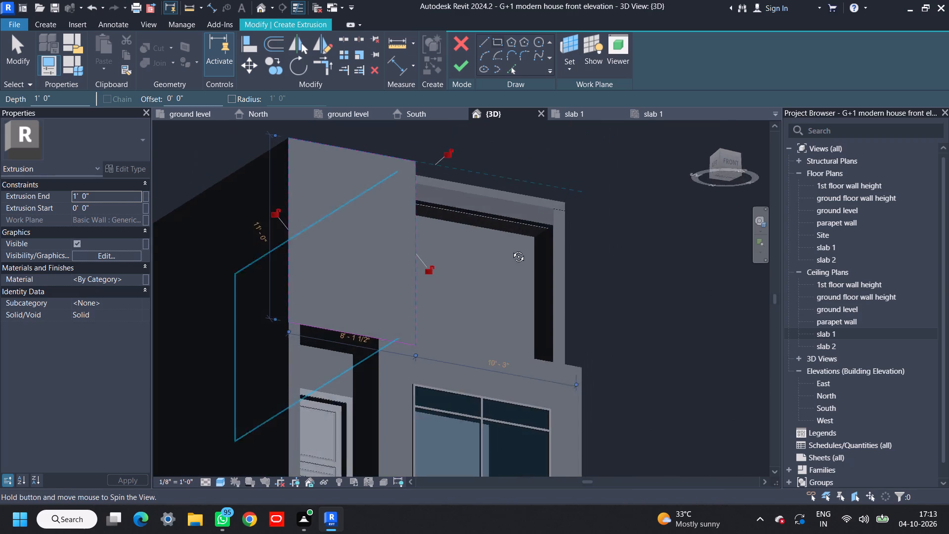
pyautogui.keyDown('shift'); pyautogui.moveTo(511, 249); pyautogui.dragTo(439, 360, button='middle'); pyautogui.keyUp('shift')
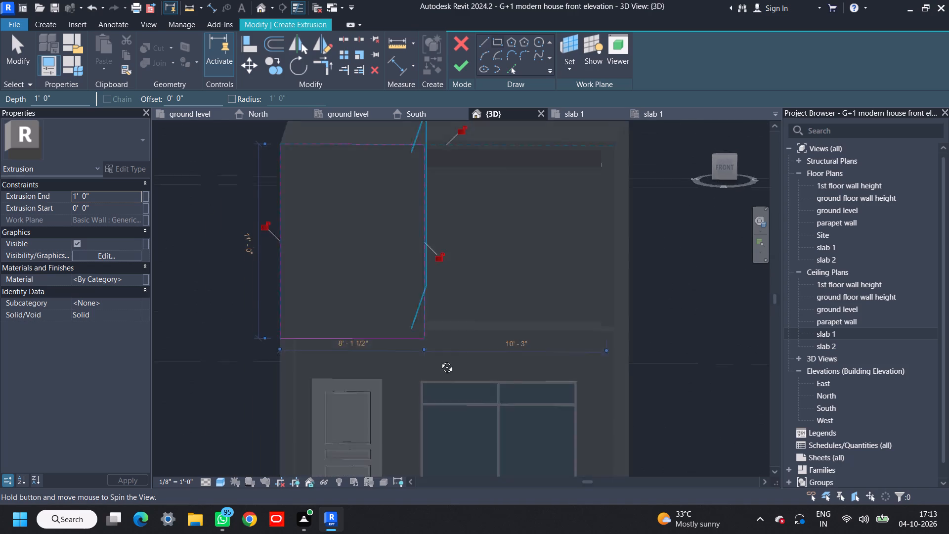
# Set the sketched rectangle's height to 12', lowering its bottom edge further below the first-floor slab.
pyautogui.keyDown('shift'); pyautogui.moveTo(439, 360); pyautogui.dragTo(402, 402, button='middle'); pyautogui.keyUp('shift')
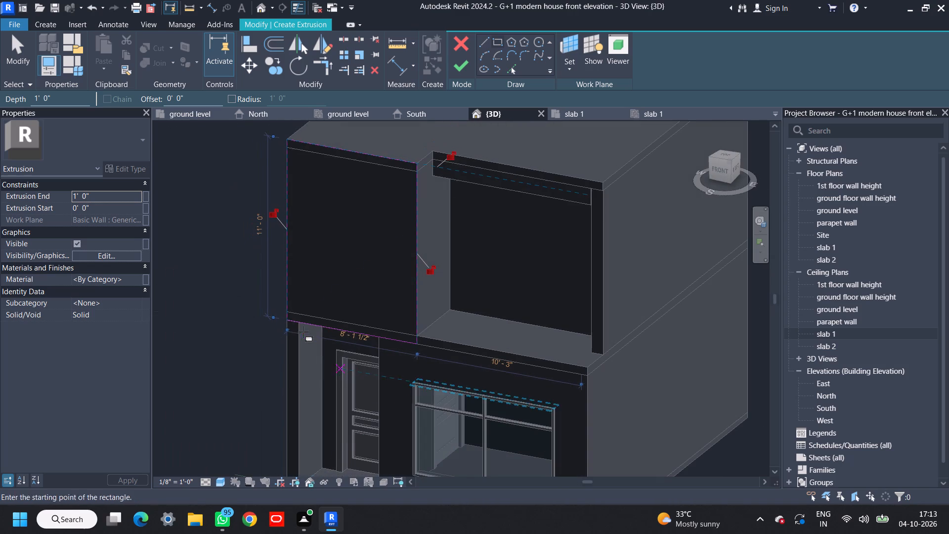
pyautogui.click(255, 224)
pyautogui.write("12'")
pyautogui.press('Return')
pyautogui.keyDown('shift'); pyautogui.moveTo(433, 256); pyautogui.dragTo(506, 134, button='middle'); pyautogui.keyUp('shift')
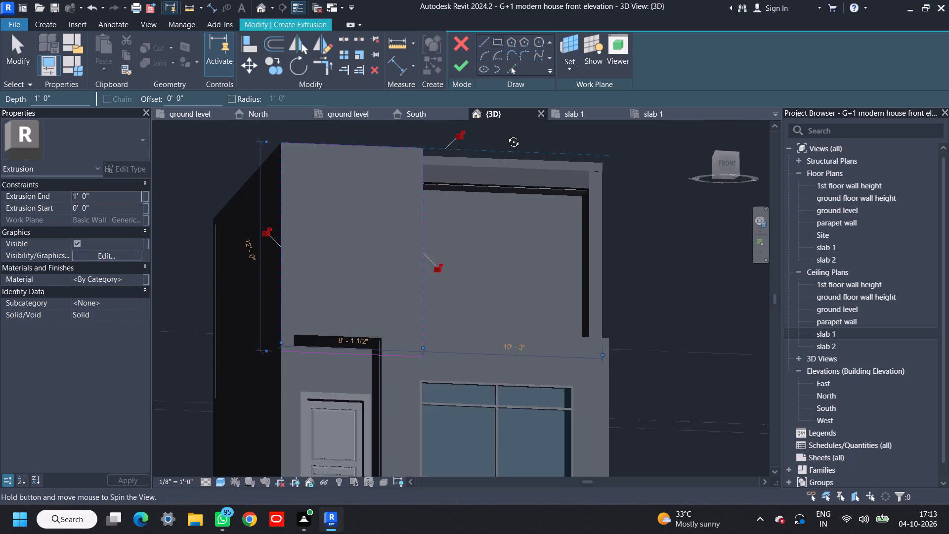
pyautogui.keyDown('shift'); pyautogui.moveTo(506, 134); pyautogui.dragTo(450, 261, button='middle'); pyautogui.keyUp('shift')
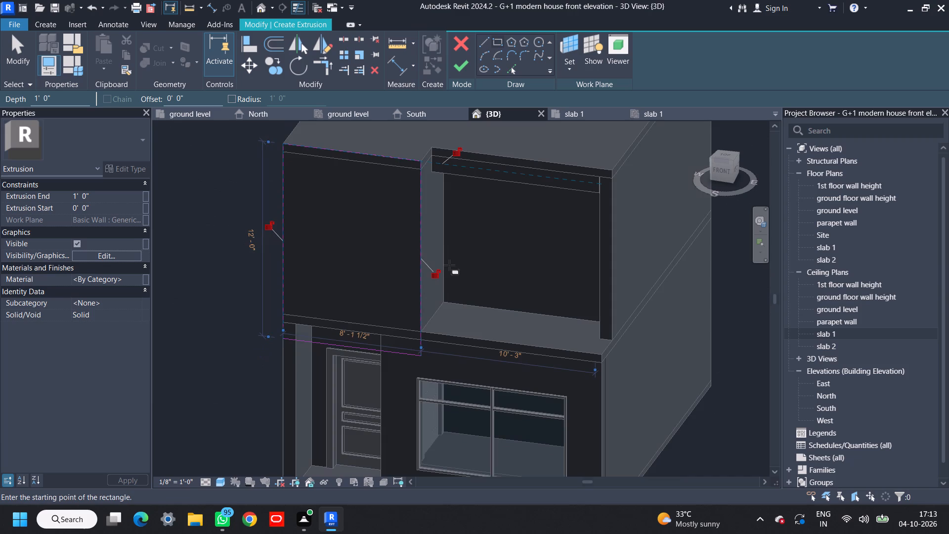
pyautogui.scroll(-3, 449, 266)
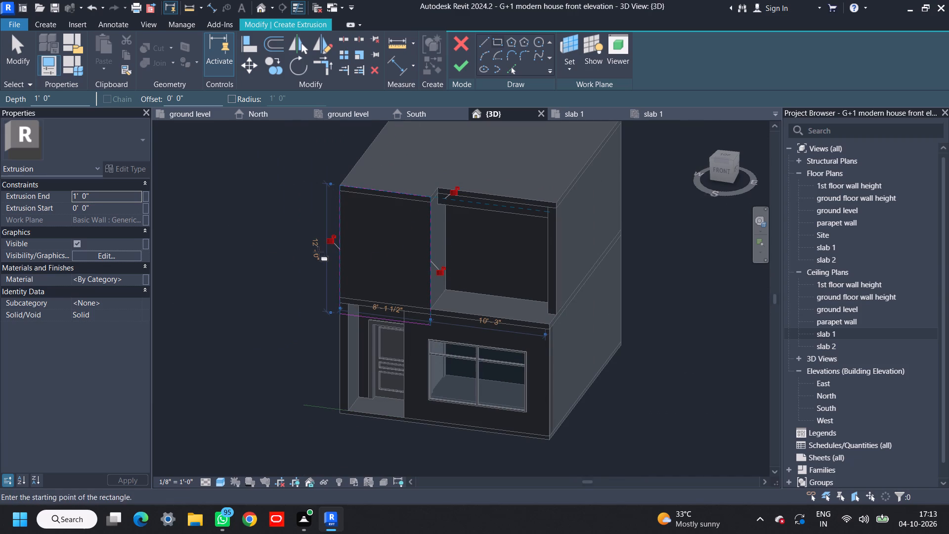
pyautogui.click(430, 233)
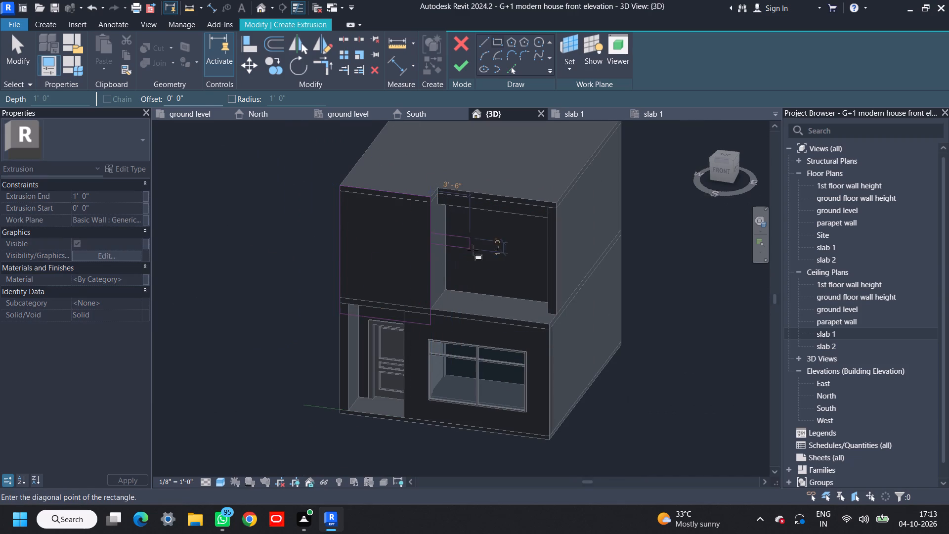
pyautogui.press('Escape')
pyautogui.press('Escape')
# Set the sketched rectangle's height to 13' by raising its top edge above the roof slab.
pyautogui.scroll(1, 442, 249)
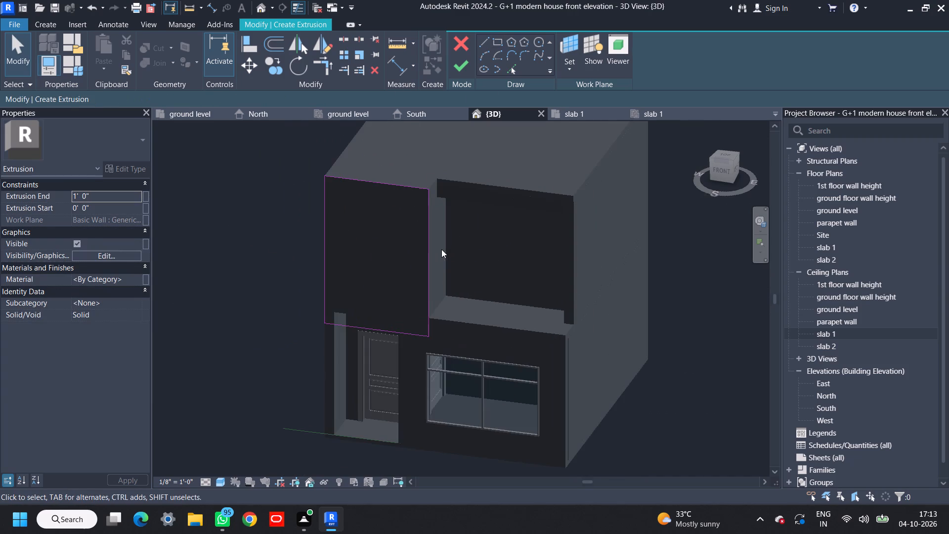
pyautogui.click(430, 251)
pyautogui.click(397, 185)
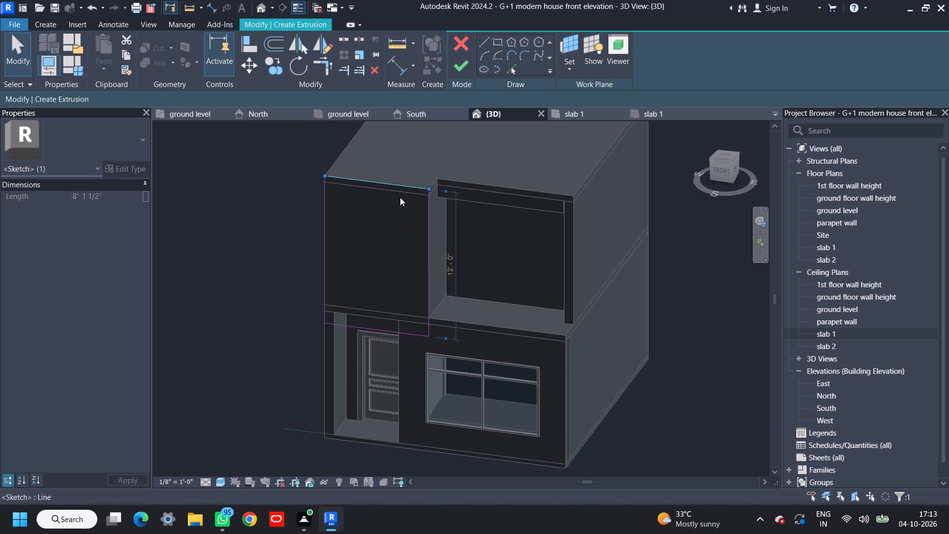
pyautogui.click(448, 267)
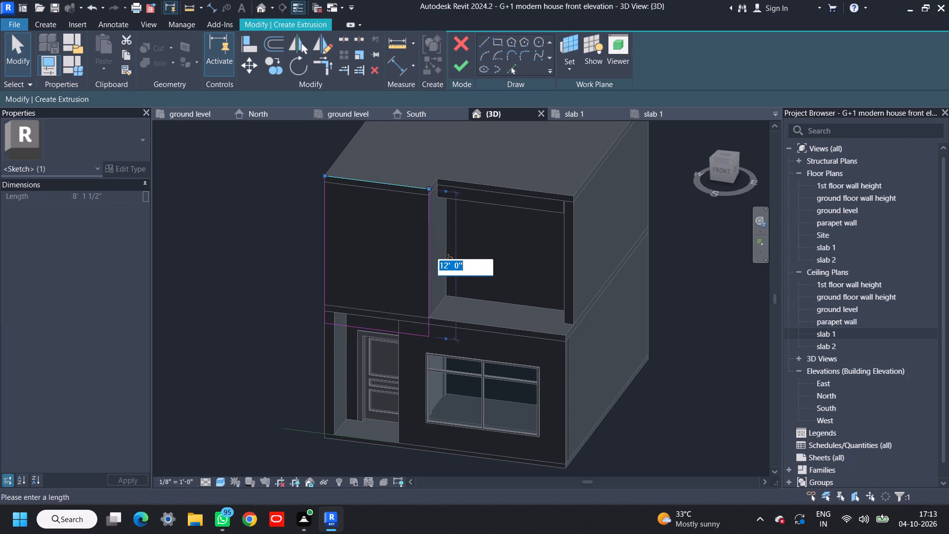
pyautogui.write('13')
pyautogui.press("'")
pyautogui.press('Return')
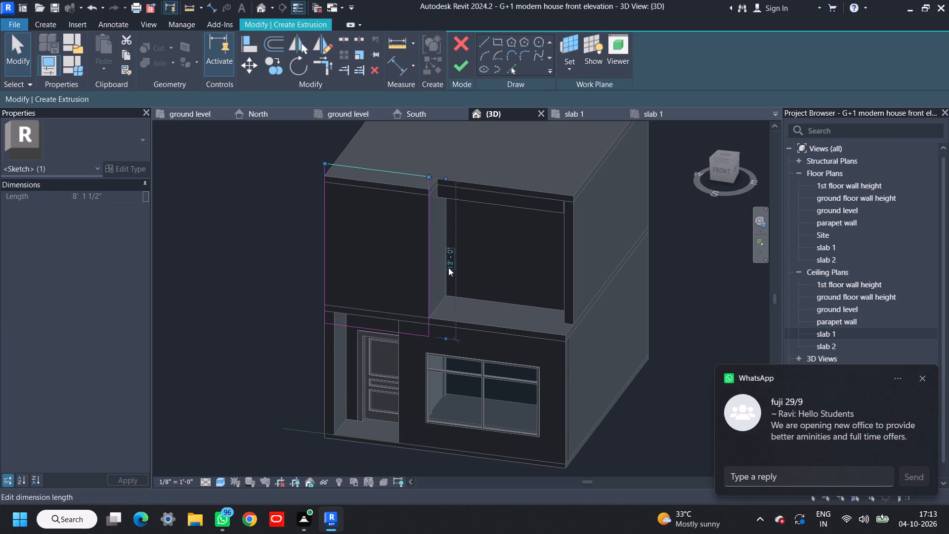
# Set the sketched rectangle's height to 12'-6" by adjusting the position of its top edge.
pyautogui.click(923, 379)
pyautogui.moveTo(398, 323); pyautogui.dragTo(434, 279, button='middle')
pyautogui.moveTo(474, 295); pyautogui.dragTo(512, 269, button='middle')
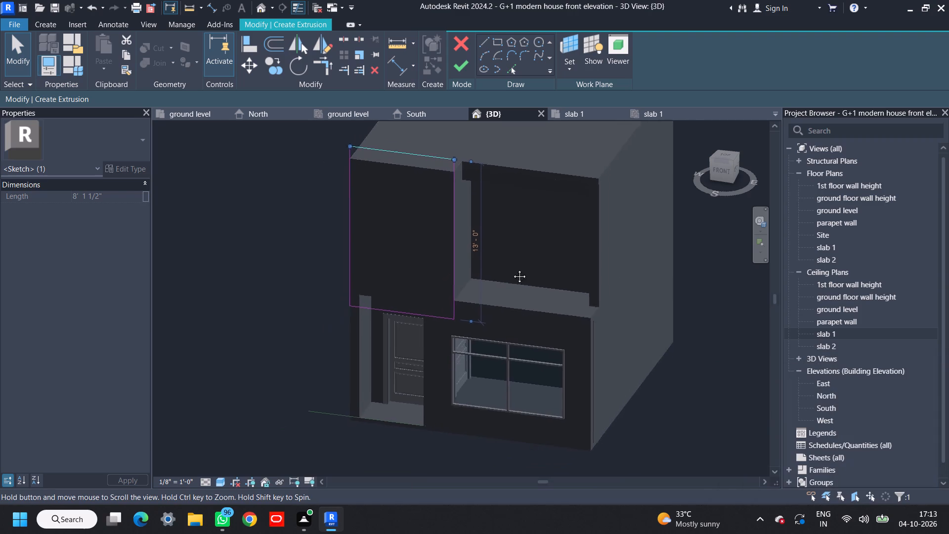
pyautogui.moveTo(512, 269); pyautogui.dragTo(459, 377, button='middle')
pyautogui.keyDown('shift'); pyautogui.moveTo(498, 368); pyautogui.dragTo(516, 260, button='middle'); pyautogui.keyUp('shift')
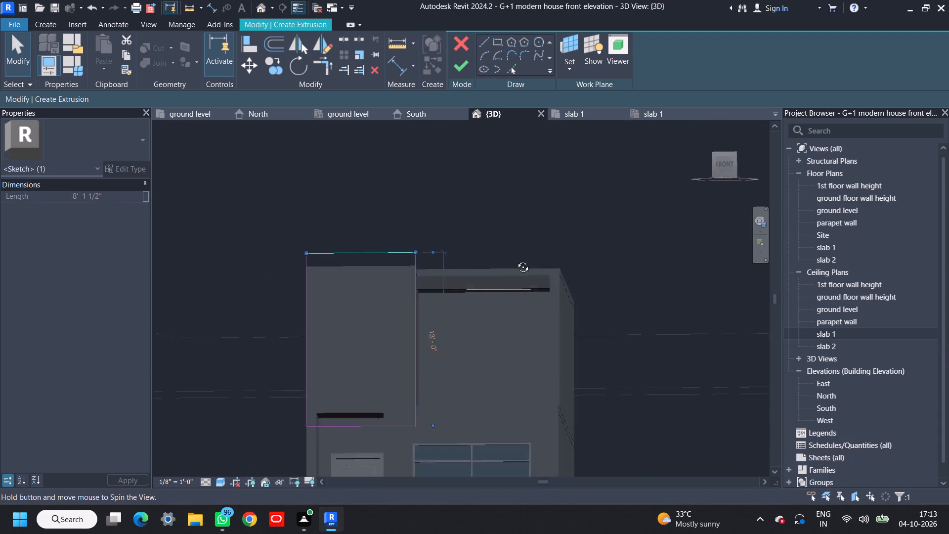
pyautogui.keyDown('shift'); pyautogui.moveTo(516, 260); pyautogui.dragTo(464, 340, button='middle'); pyautogui.keyUp('shift')
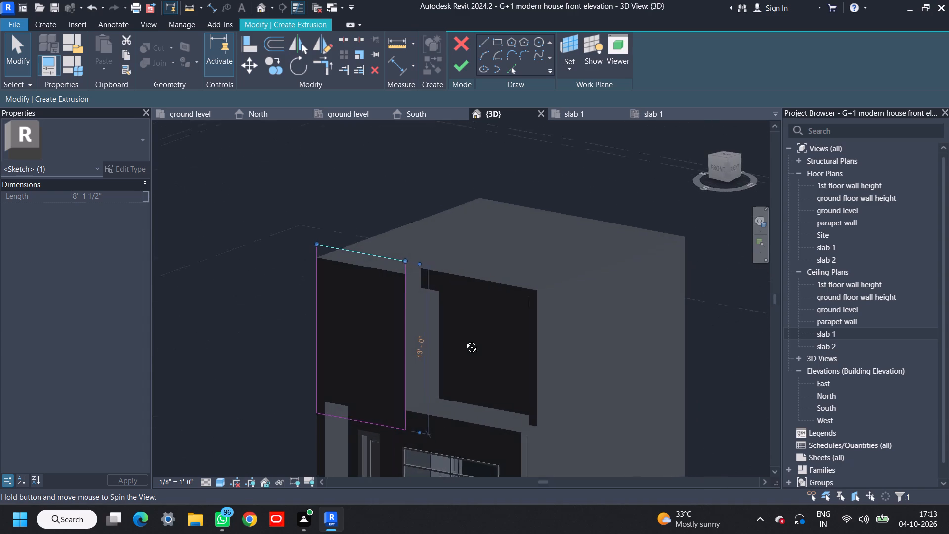
pyautogui.keyDown('shift'); pyautogui.moveTo(464, 340); pyautogui.dragTo(476, 344, button='middle'); pyautogui.keyUp('shift')
pyautogui.click(423, 355)
pyautogui.press('1')
pyautogui.write('2\'6"')
pyautogui.press('Return')
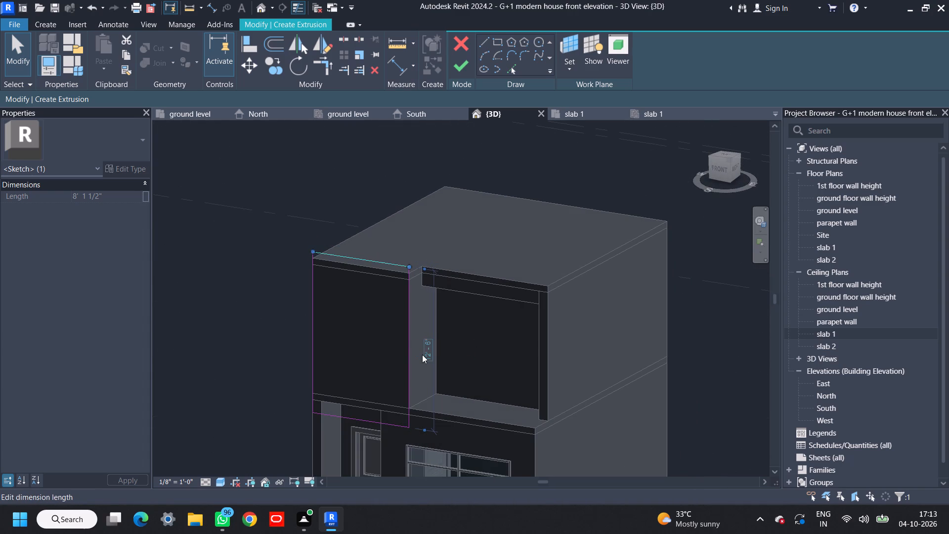
pyautogui.scroll(-2, 302, 294)
pyautogui.click(283, 311)
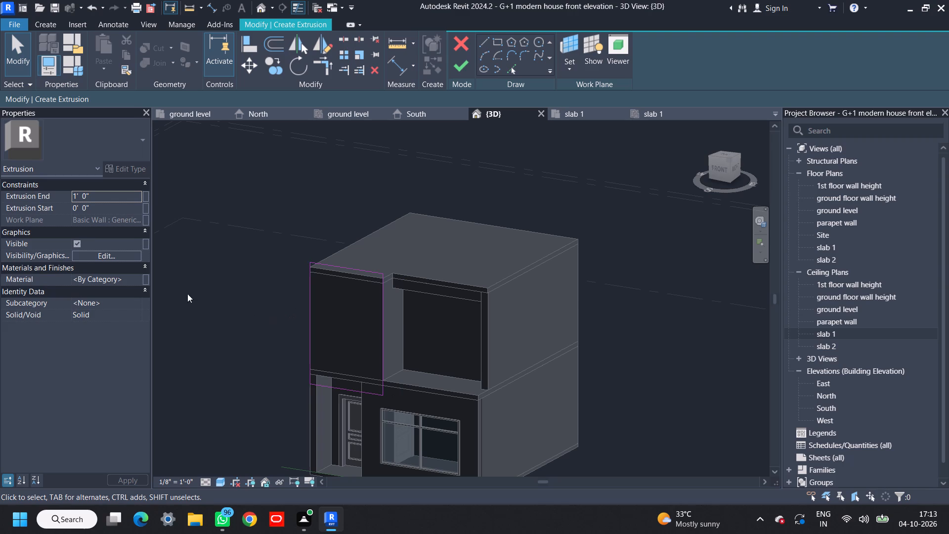
# Finish the sketch as a solid extrusion 1' deep over the first-floor solid wall.
pyautogui.click(96, 193)
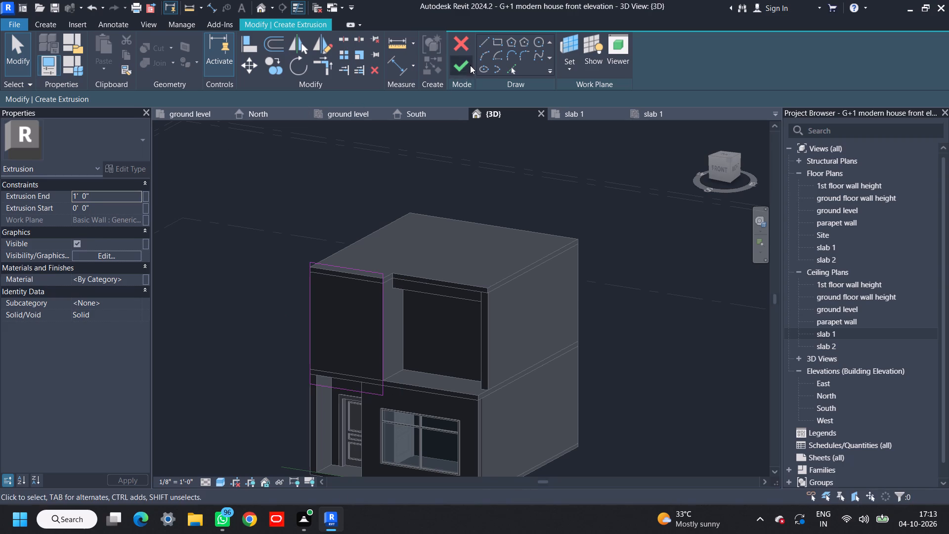
pyautogui.click(470, 65)
pyautogui.click(662, 391)
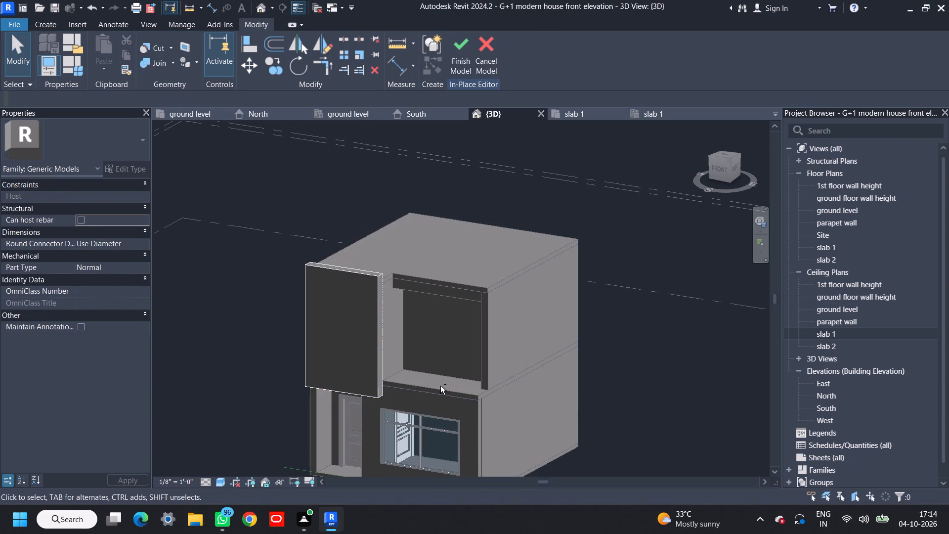
# Examine the extruded panel on the house facade from straight ahead and from the side.
pyautogui.keyDown('shift'); pyautogui.moveTo(463, 382); pyautogui.dragTo(523, 310, button='middle'); pyautogui.keyUp('shift')
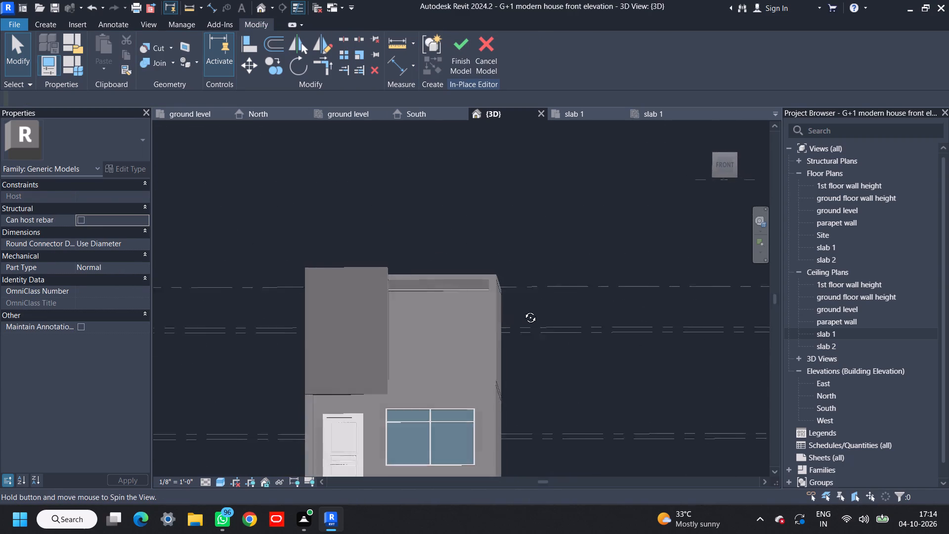
pyautogui.keyDown('shift'); pyautogui.moveTo(523, 310); pyautogui.dragTo(624, 331, button='middle'); pyautogui.keyUp('shift')
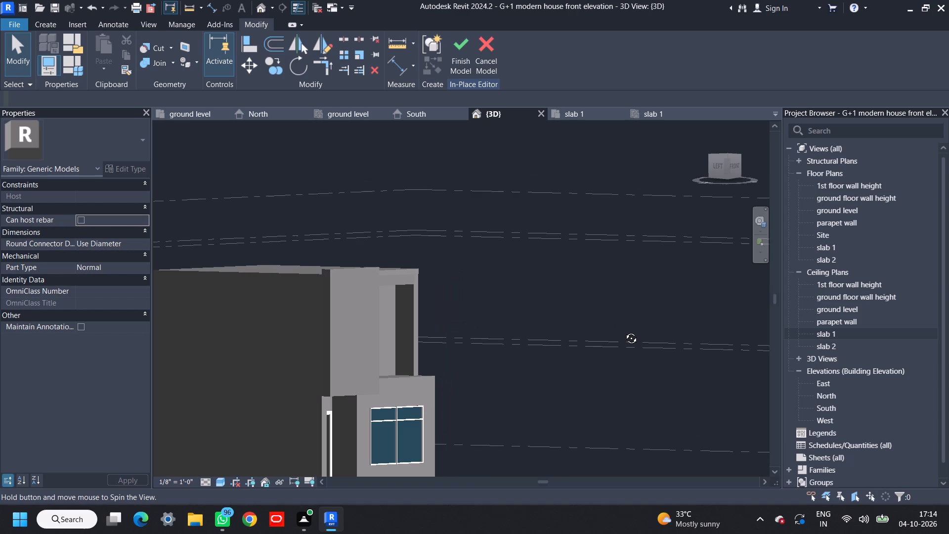
pyautogui.keyDown('shift'); pyautogui.moveTo(624, 331); pyautogui.dragTo(521, 279, button='middle'); pyautogui.keyUp('shift')
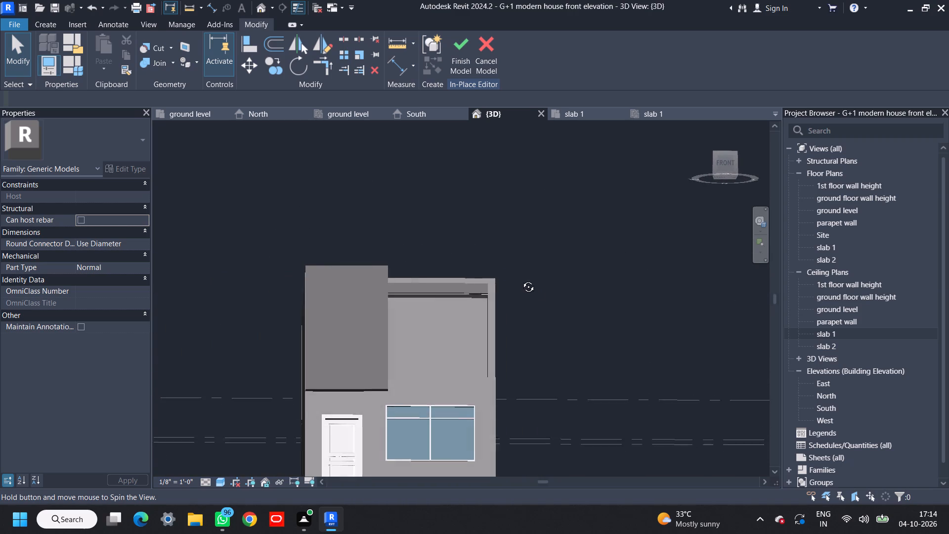
pyautogui.keyDown('shift'); pyautogui.moveTo(521, 279); pyautogui.dragTo(521, 281, button='middle'); pyautogui.keyUp('shift')
pyautogui.scroll(-3, 508, 327)
pyautogui.keyDown('shift'); pyautogui.middleClick(518, 369); pyautogui.keyUp('shift')
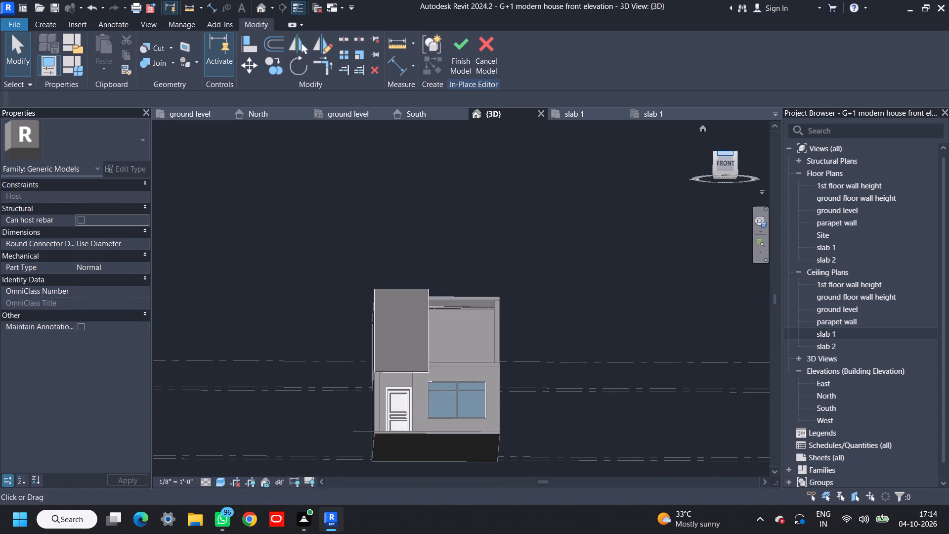
pyautogui.click(726, 158)
pyautogui.scroll(11, 440, 321)
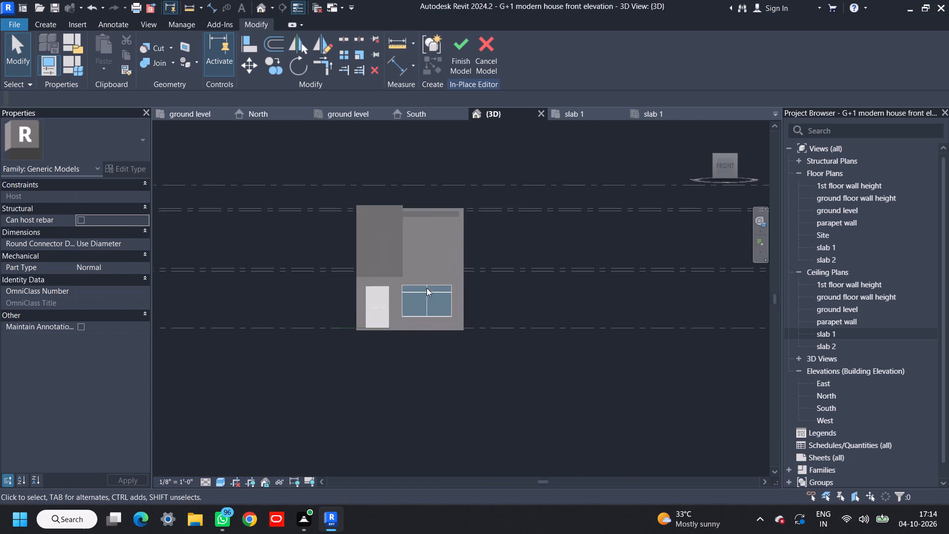
pyautogui.scroll(5, 427, 288)
pyautogui.scroll(-3, 572, 267)
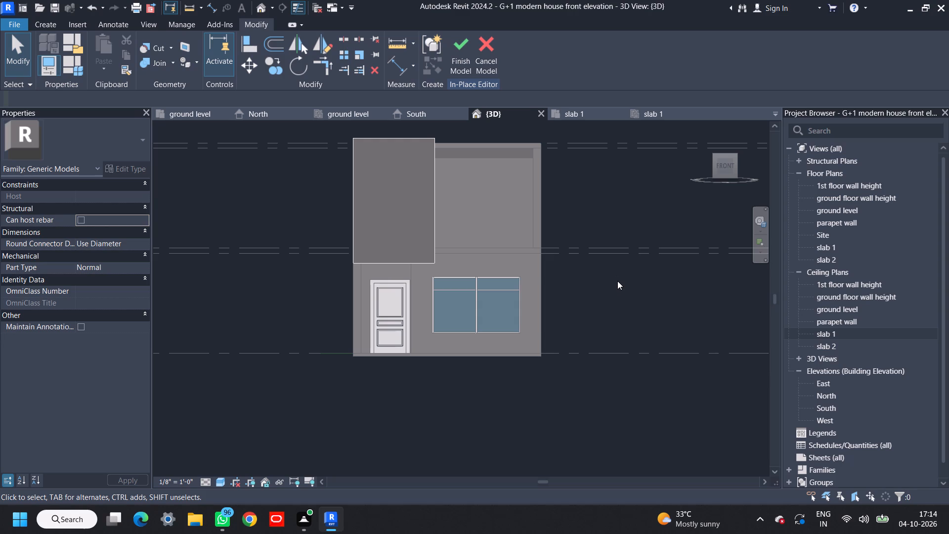
pyautogui.keyDown('shift'); pyautogui.moveTo(610, 283); pyautogui.dragTo(610, 292, button='middle'); pyautogui.keyUp('shift')
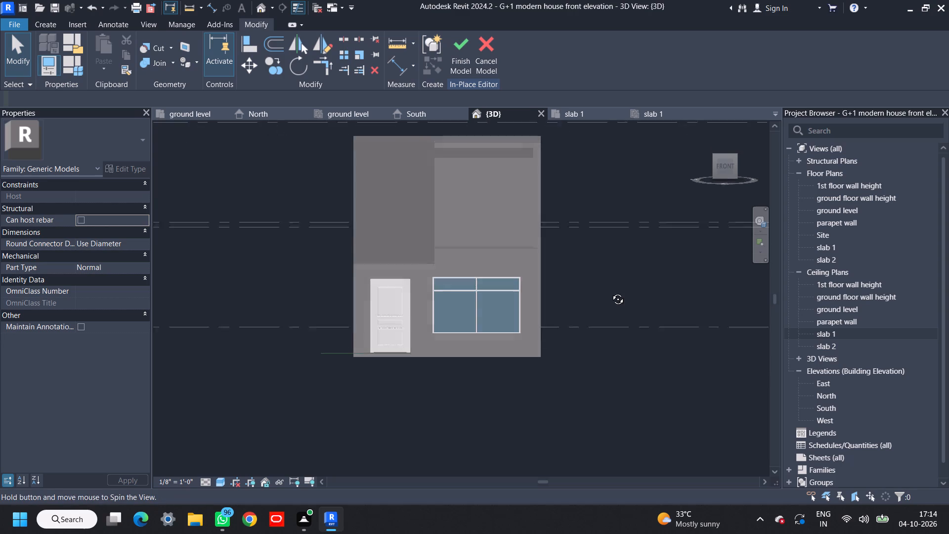
pyautogui.keyDown('shift'); pyautogui.moveTo(610, 292); pyautogui.dragTo(679, 304, button='middle'); pyautogui.keyUp('shift')
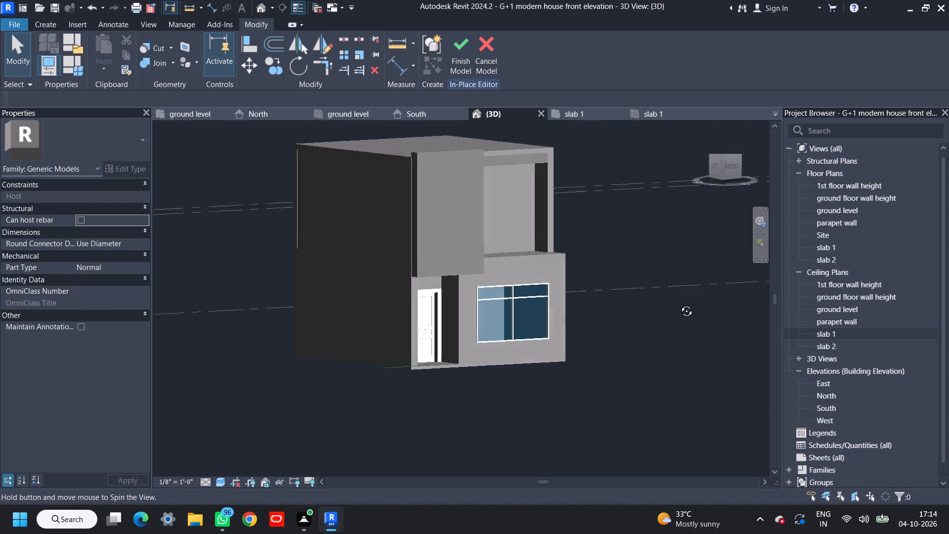
pyautogui.keyDown('shift'); pyautogui.moveTo(679, 304); pyautogui.dragTo(674, 319, button='middle'); pyautogui.keyUp('shift')
# Widen the extruded panel slightly beyond the solid wall at both its outer and inner side faces.
pyautogui.click(435, 244)
pyautogui.scroll(5, 421, 240)
pyautogui.click(390, 225)
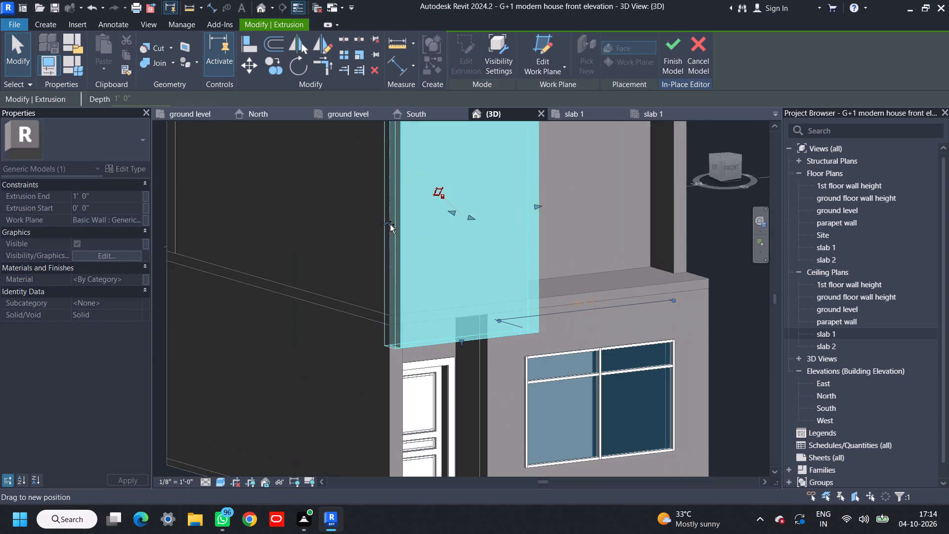
pyautogui.moveTo(606, 275); pyautogui.dragTo(536, 282, button='middle')
pyautogui.keyDown('shift'); pyautogui.moveTo(536, 282); pyautogui.dragTo(375, 304, button='middle'); pyautogui.keyUp('shift')
pyautogui.click(451, 246)
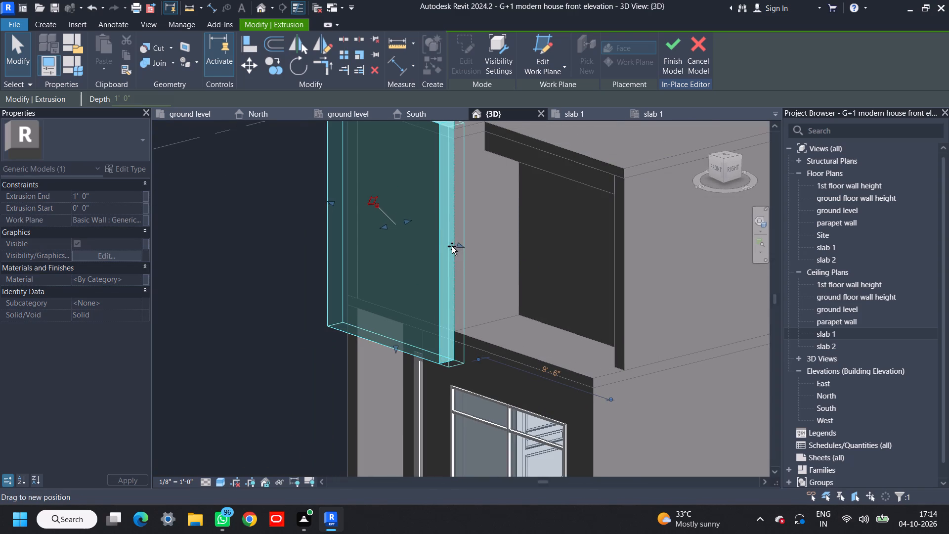
pyautogui.click(288, 356)
# Examine the widened panel's side overhangs and projection from the front, the side and above.
pyautogui.keyDown('shift'); pyautogui.moveTo(455, 357); pyautogui.dragTo(573, 260, button='middle'); pyautogui.keyUp('shift')
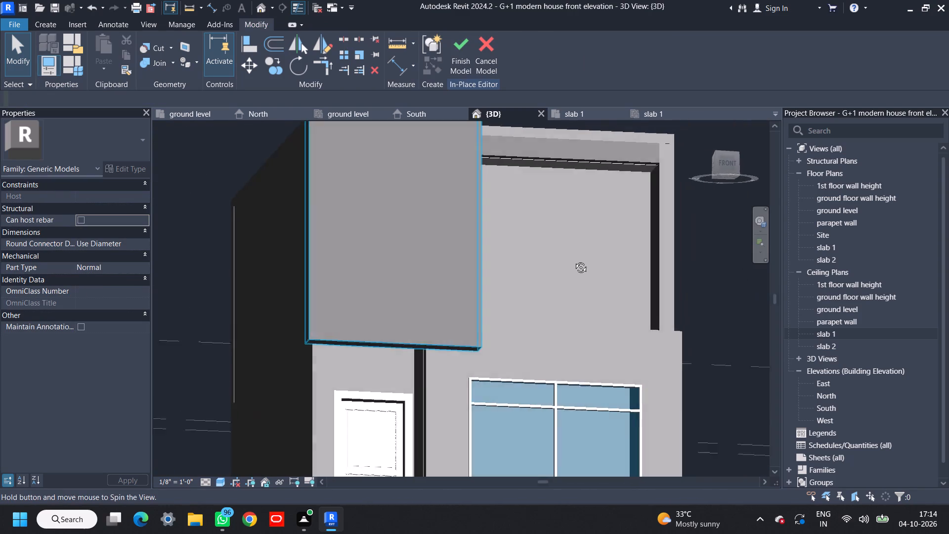
pyautogui.keyDown('shift'); pyautogui.moveTo(573, 260); pyautogui.dragTo(562, 283, button='middle'); pyautogui.keyUp('shift')
pyautogui.scroll(-5, 561, 286)
pyautogui.keyDown('shift'); pyautogui.moveTo(560, 288); pyautogui.dragTo(536, 303, button='middle'); pyautogui.keyUp('shift')
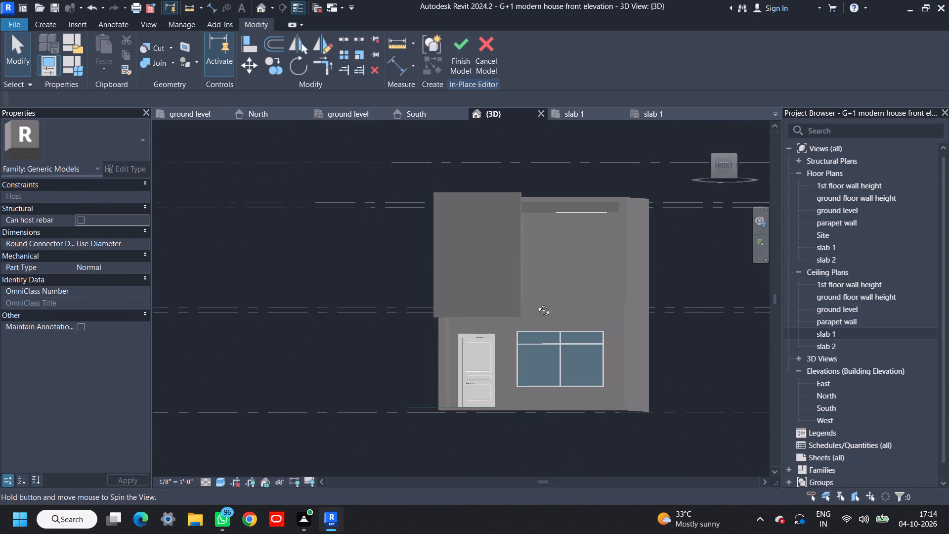
pyautogui.keyDown('shift'); pyautogui.moveTo(536, 303); pyautogui.dragTo(553, 299, button='middle'); pyautogui.keyUp('shift')
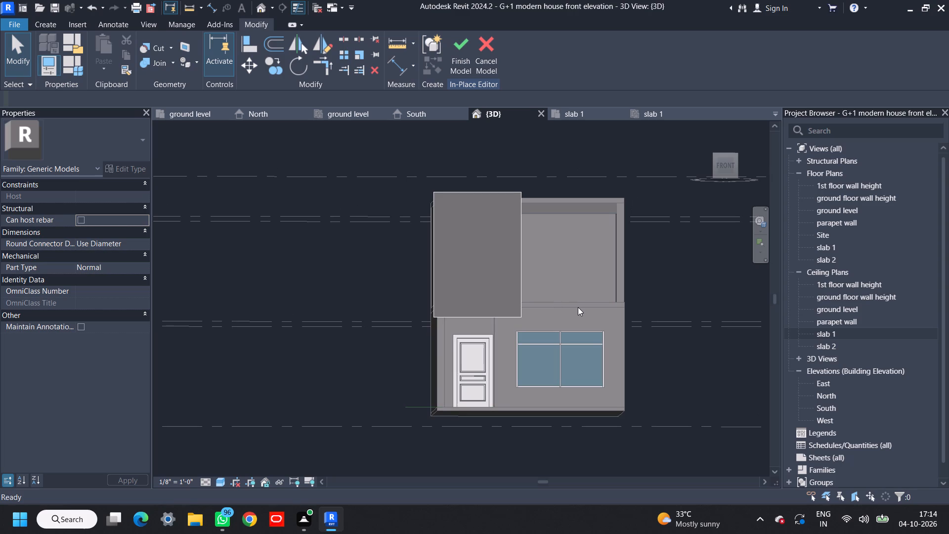
pyautogui.keyDown('shift'); pyautogui.moveTo(578, 277); pyautogui.dragTo(525, 304, button='middle'); pyautogui.keyUp('shift')
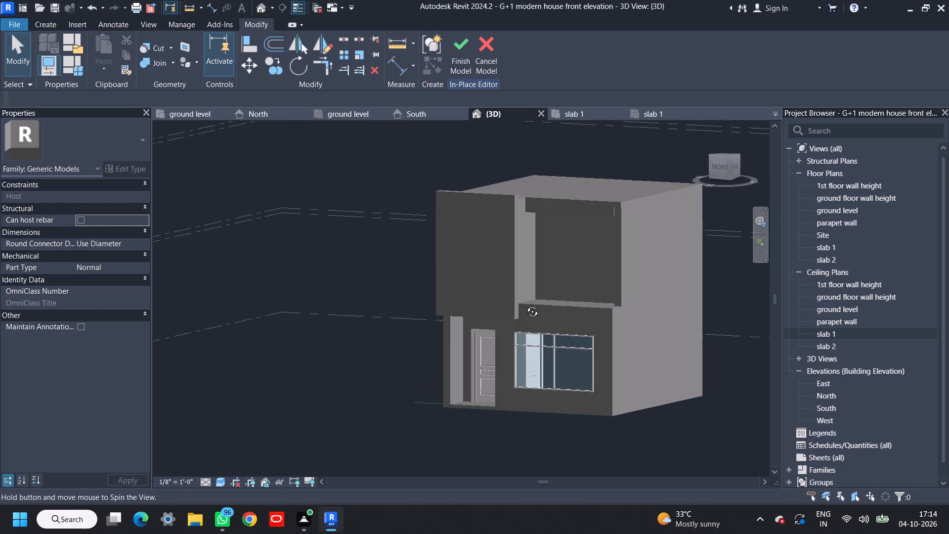
pyautogui.keyDown('shift'); pyautogui.moveTo(525, 304); pyautogui.dragTo(423, 354, button='middle'); pyautogui.keyUp('shift')
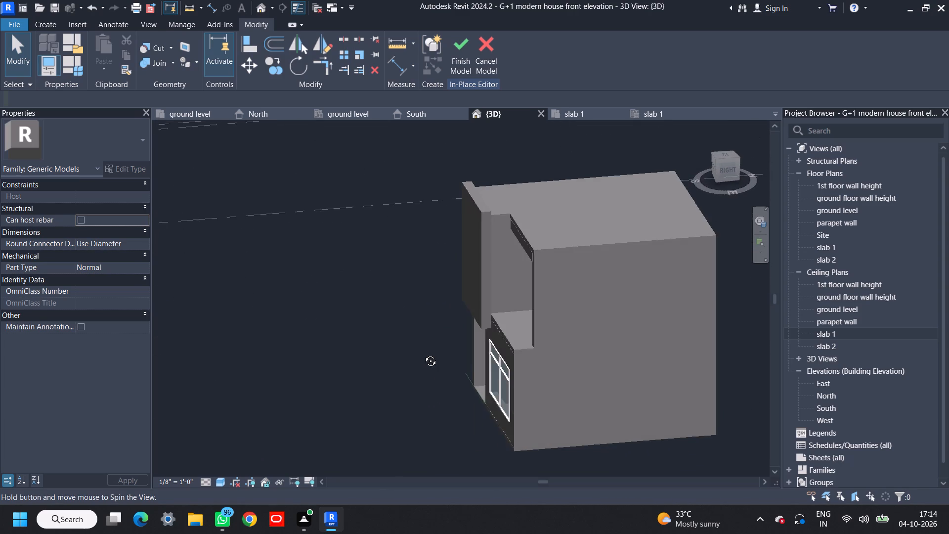
pyautogui.keyDown('shift'); pyautogui.moveTo(423, 354); pyautogui.dragTo(570, 359, button='middle'); pyautogui.keyUp('shift')
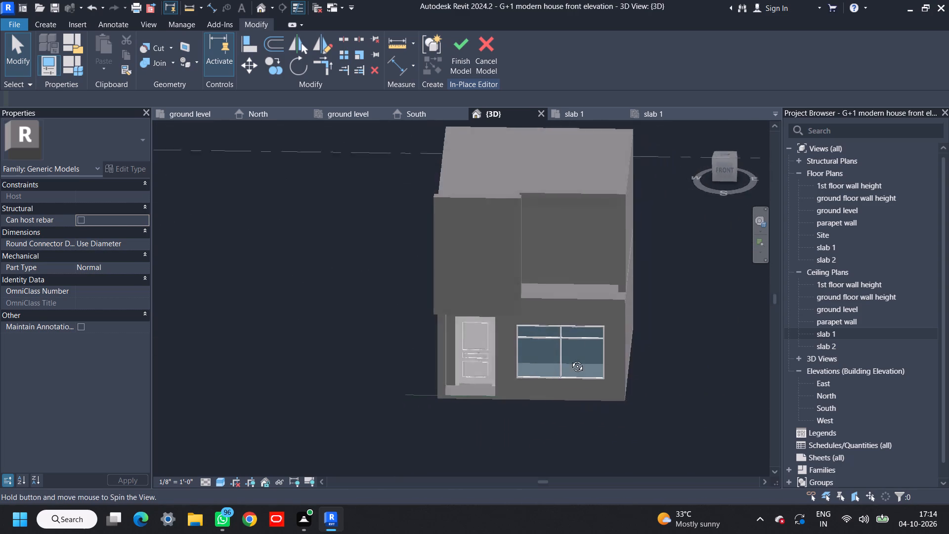
pyautogui.keyDown('shift'); pyautogui.moveTo(570, 359); pyautogui.dragTo(507, 410, button='middle'); pyautogui.keyUp('shift')
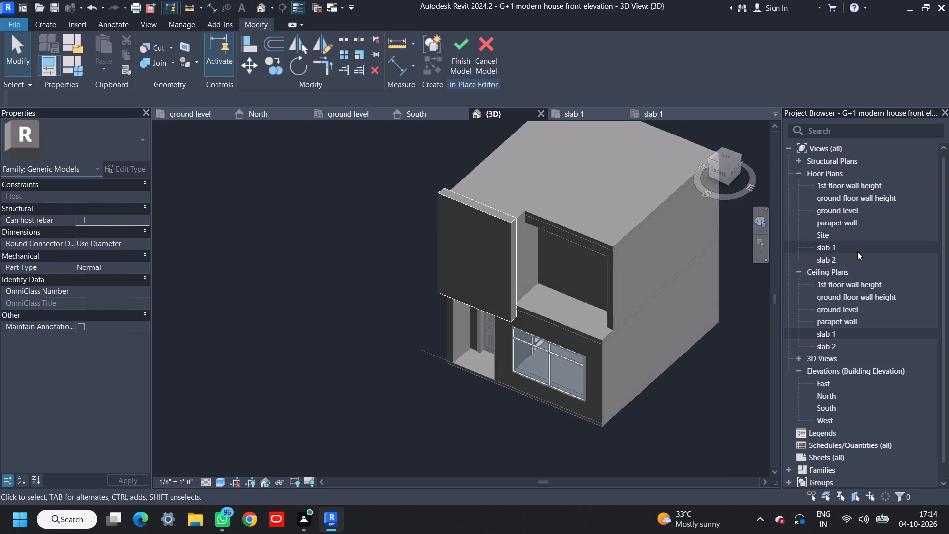
# Open the slab 1 floor plan and finish the in-place model of the extruded front panel.
pyautogui.doubleClick(857, 250)
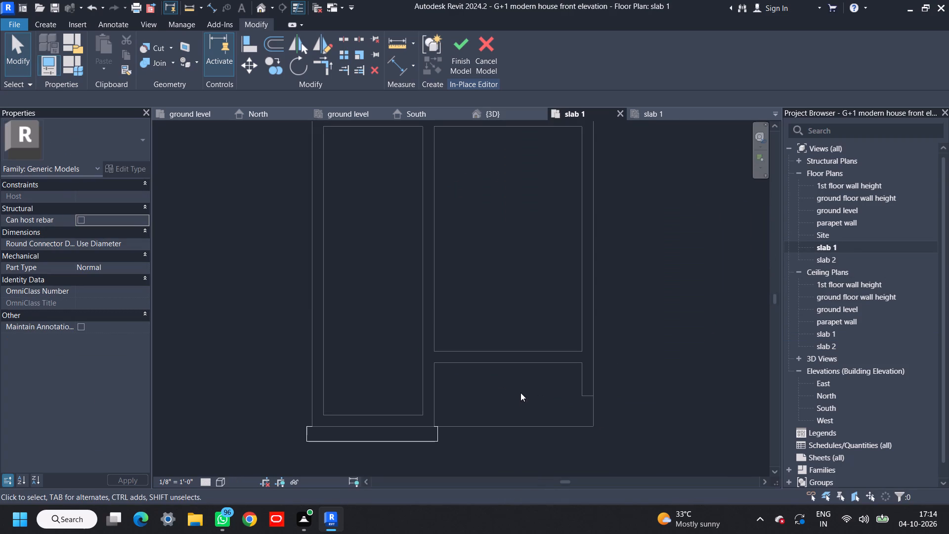
pyautogui.click(48, 23)
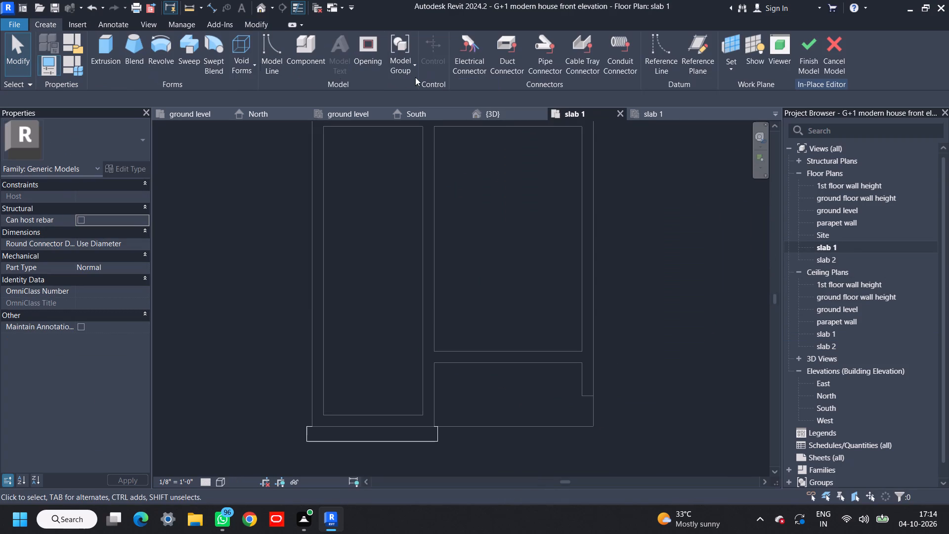
pyautogui.click(811, 44)
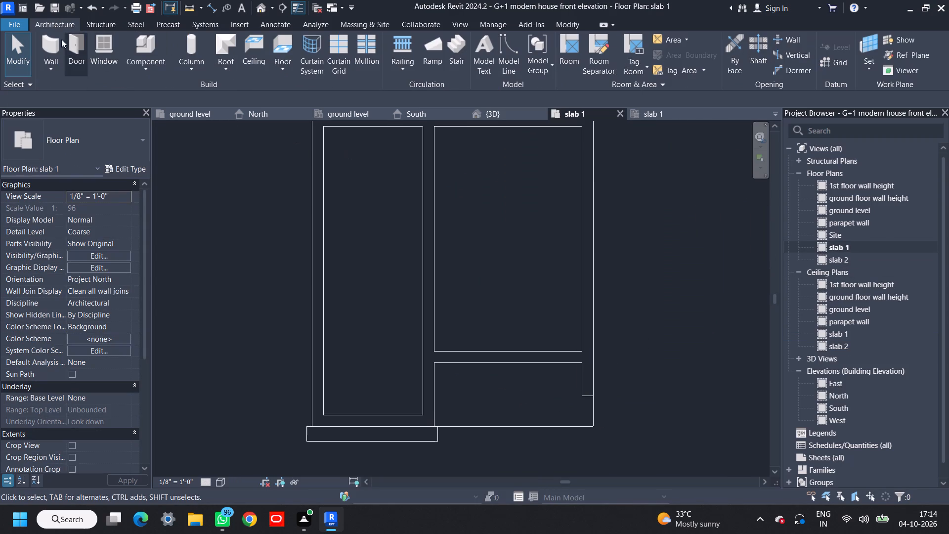
# Start a sketched-path railing of type Glass Panel - Bottom Fill with a 2" path offset.
pyautogui.click(409, 58)
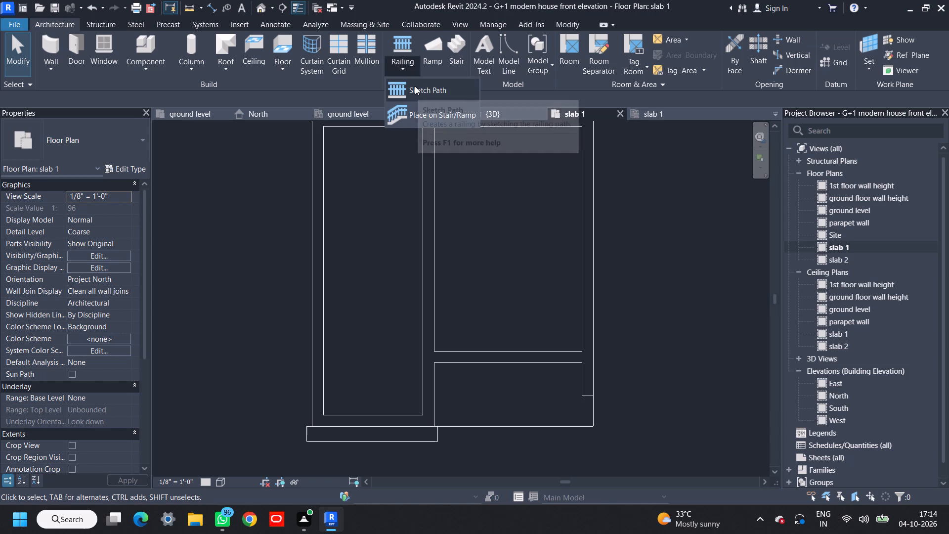
pyautogui.click(425, 95)
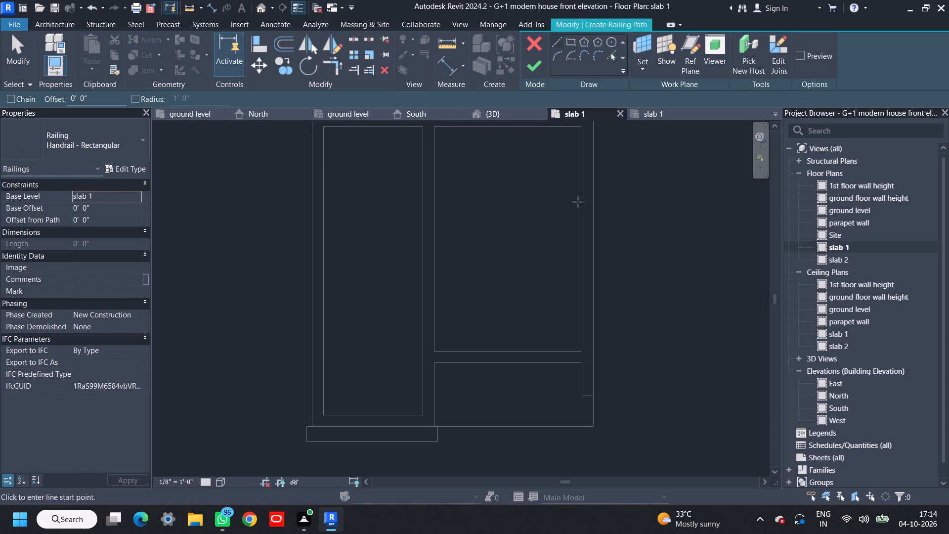
pyautogui.click(80, 142)
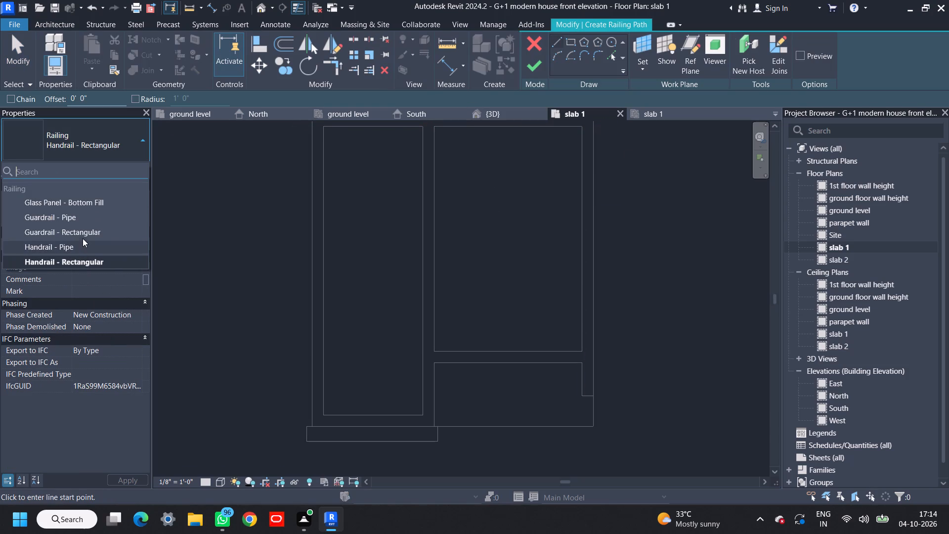
pyautogui.click(83, 201)
pyautogui.scroll(7, 490, 429)
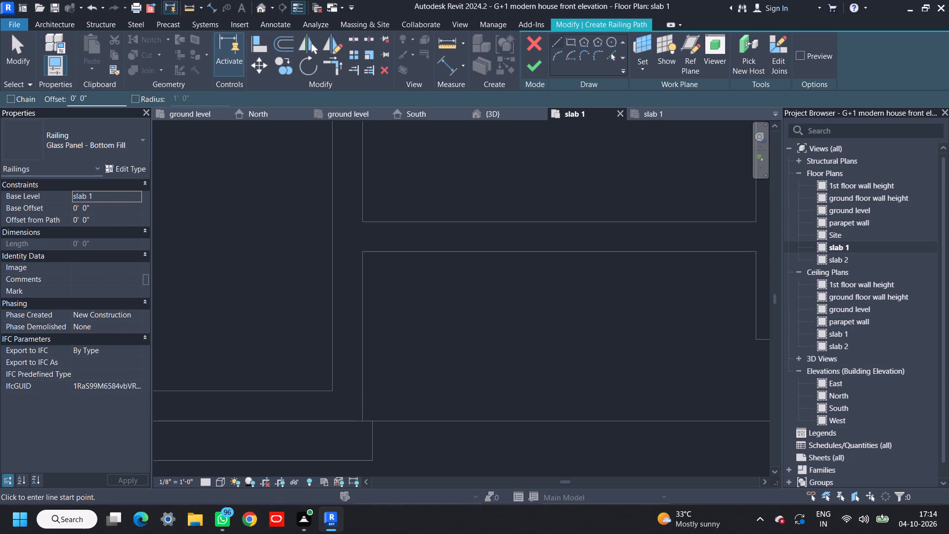
pyautogui.moveTo(92, 97); pyautogui.dragTo(38, 89)
pyautogui.write('2"')
pyautogui.press('Return')
# Sketch railing path lines inside the balcony slab edges: about 10' 7 1/2" along the front and about 1' 10 1/2" along the outer side.
pyautogui.click(556, 43)
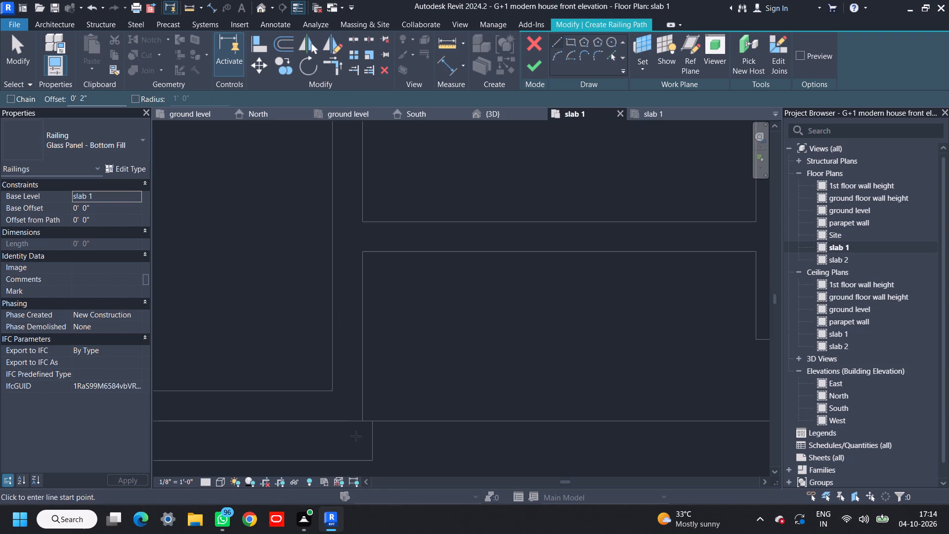
pyautogui.click(361, 419)
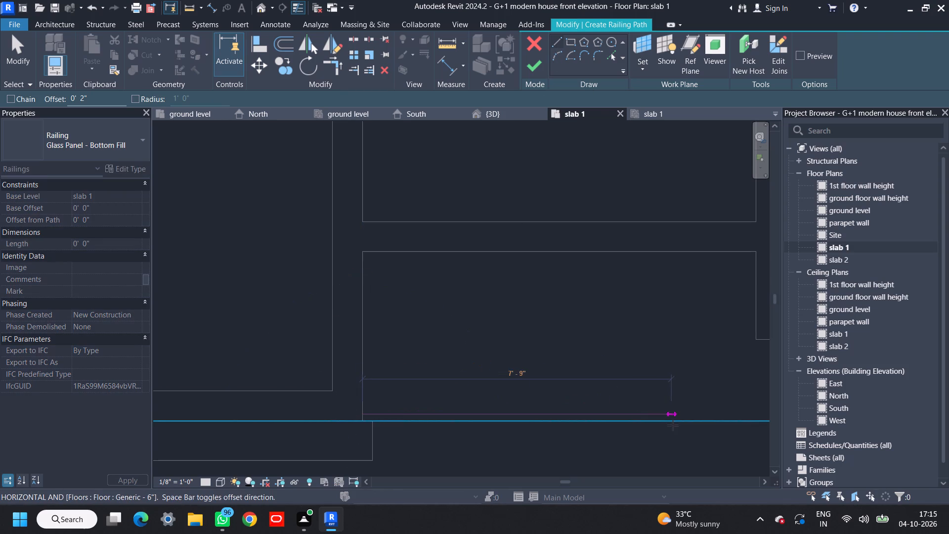
pyautogui.scroll(-1, 673, 425)
pyautogui.keyDown('shift'); pyautogui.moveTo(674, 422); pyautogui.dragTo(354, 391, button='middle'); pyautogui.keyUp('shift')
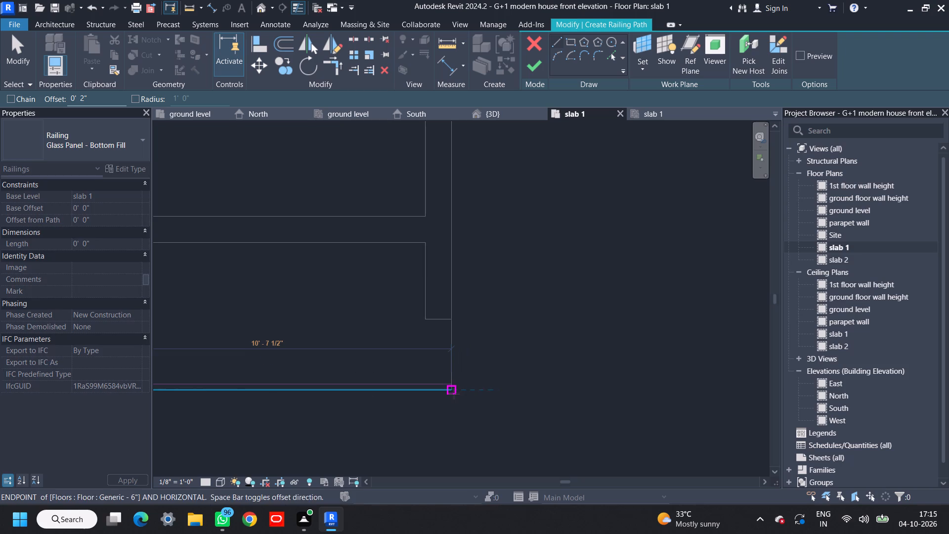
pyautogui.click(454, 394)
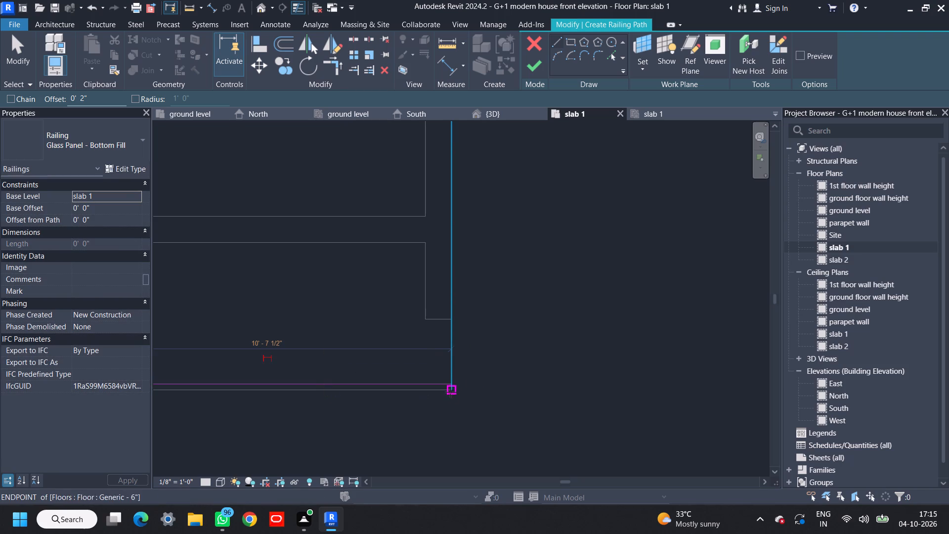
pyautogui.click(454, 319)
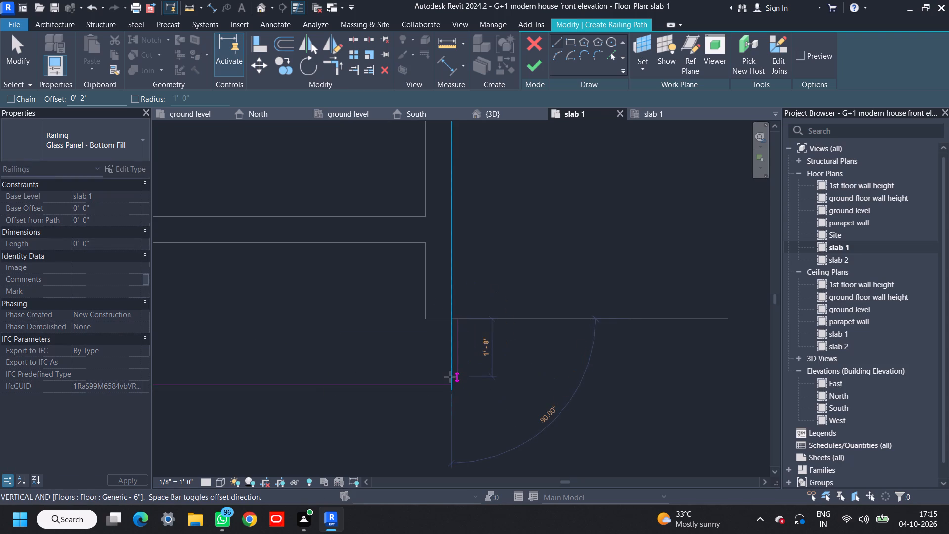
pyautogui.press('space')
pyautogui.click(450, 382)
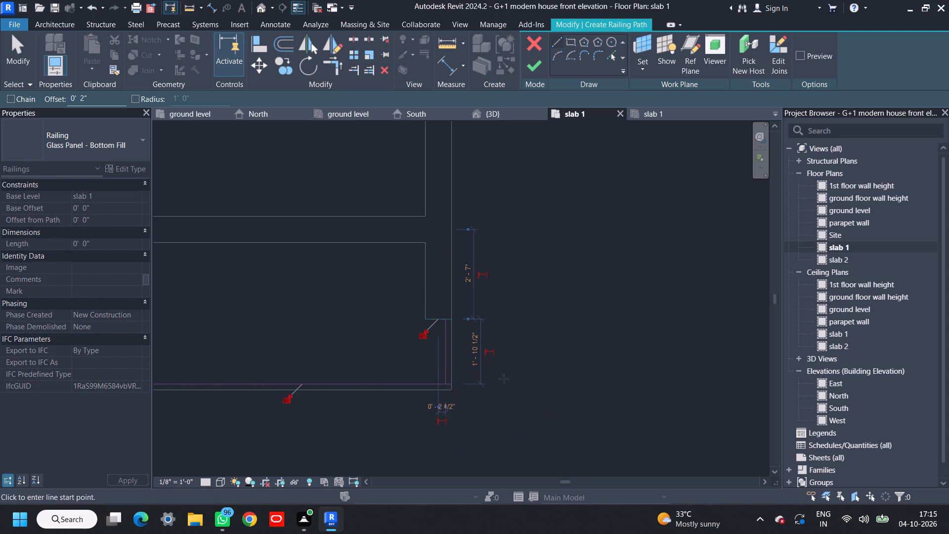
# Trim the front and side path lines to a clean corner and finish the railing sketch.
pyautogui.click(330, 63)
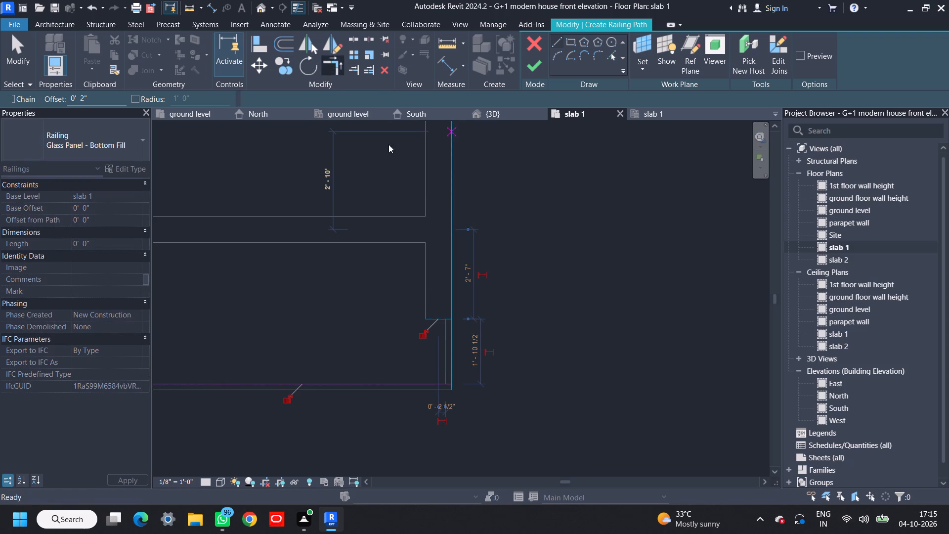
pyautogui.scroll(4, 460, 402)
pyautogui.click(435, 340)
pyautogui.click(414, 372)
pyautogui.scroll(-3, 495, 366)
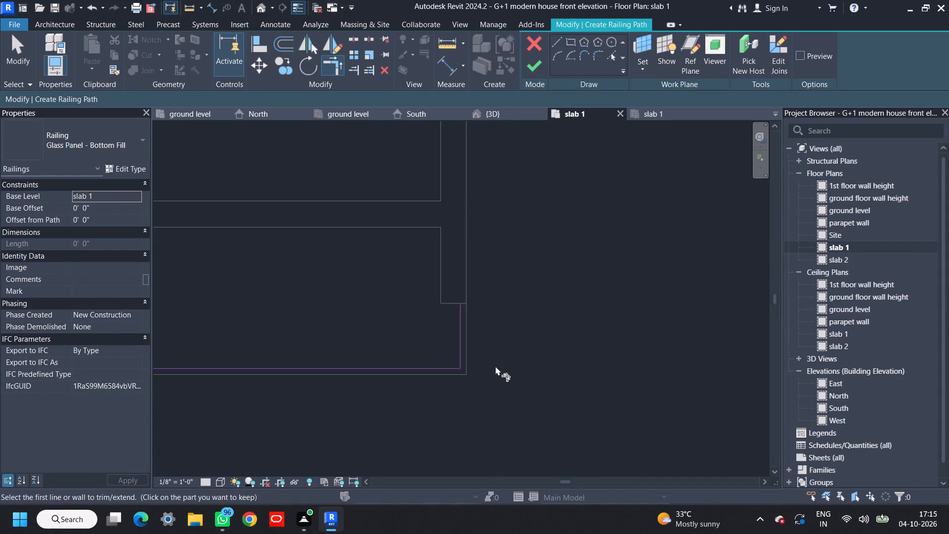
pyautogui.scroll(-4, 495, 366)
pyautogui.click(524, 73)
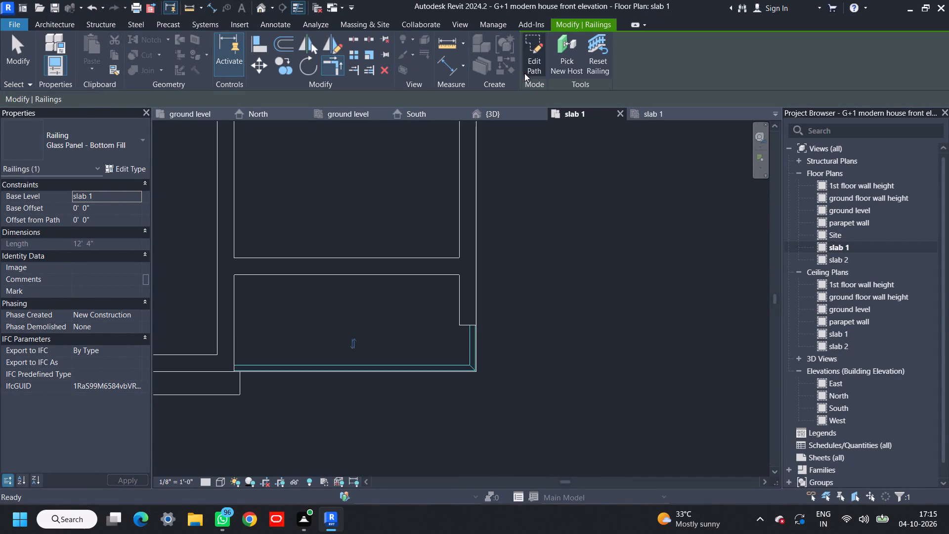
# Examine the glass balcony railing in 3D from the front and from above, including its corner and end posts.
pyautogui.keyDown('shift'); pyautogui.moveTo(478, 412); pyautogui.dragTo(479, 379, button='middle'); pyautogui.keyUp('shift')
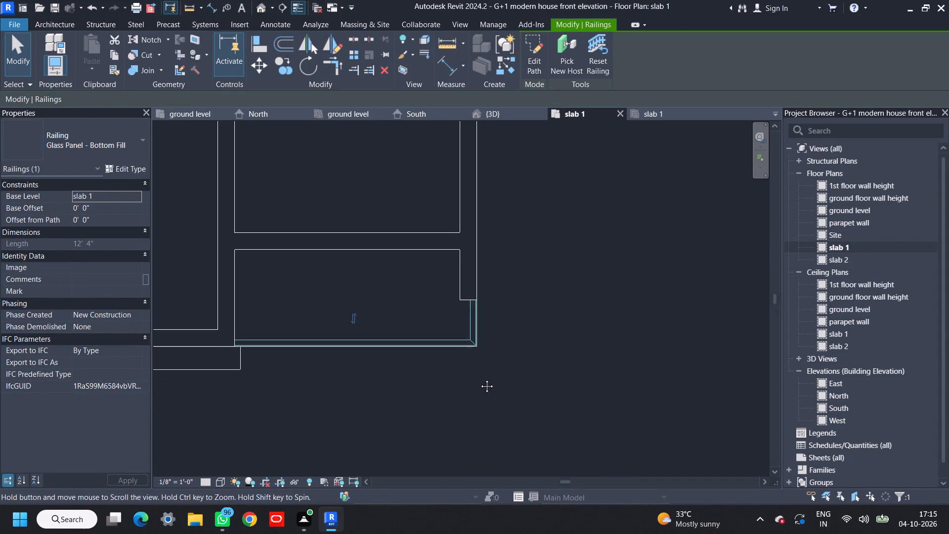
pyautogui.keyDown('shift'); pyautogui.moveTo(479, 379); pyautogui.dragTo(518, 445, button='middle'); pyautogui.keyUp('shift')
pyautogui.click(525, 111)
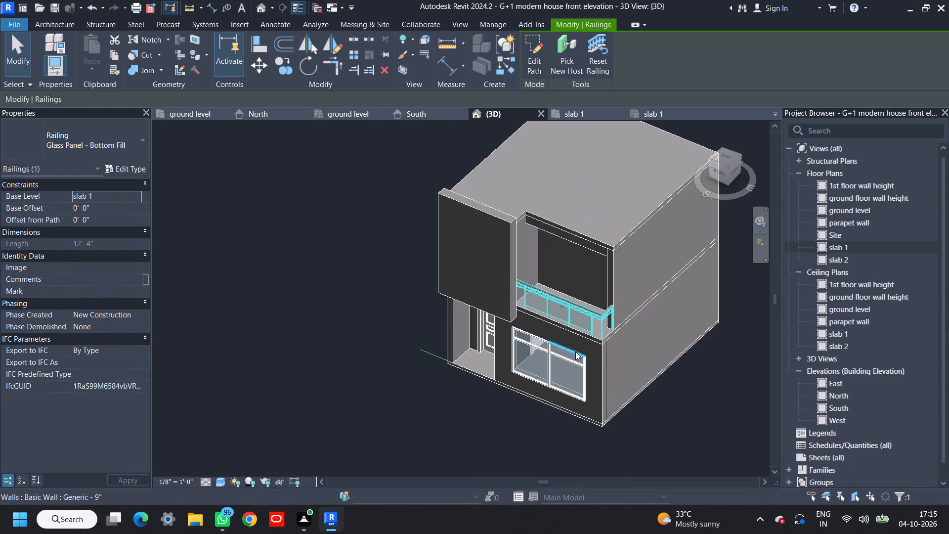
pyautogui.keyDown('shift'); pyautogui.moveTo(585, 353); pyautogui.dragTo(609, 334, button='middle'); pyautogui.keyUp('shift')
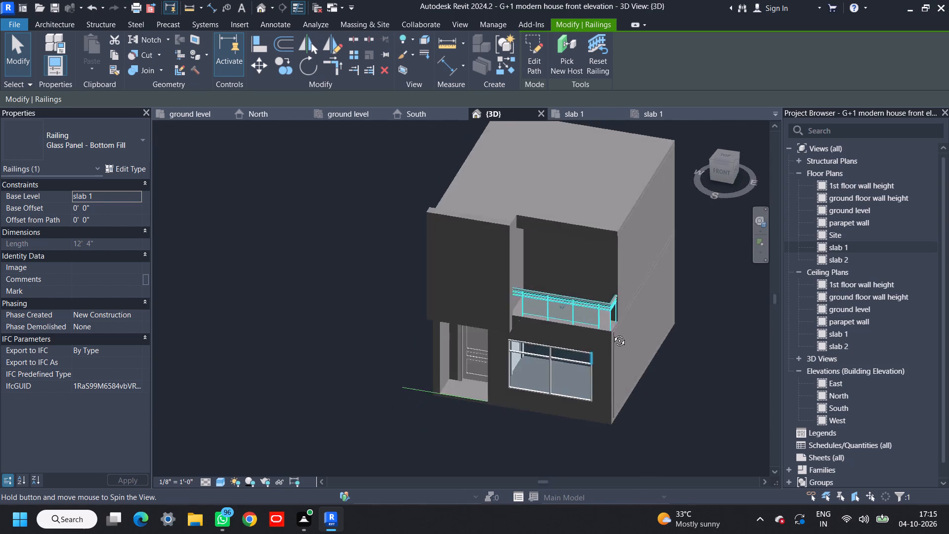
pyautogui.keyDown('shift'); pyautogui.moveTo(609, 334); pyautogui.dragTo(659, 258, button='middle'); pyautogui.keyUp('shift')
pyautogui.scroll(8, 624, 307)
pyautogui.keyDown('shift'); pyautogui.moveTo(626, 311); pyautogui.dragTo(587, 400, button='middle'); pyautogui.keyUp('shift')
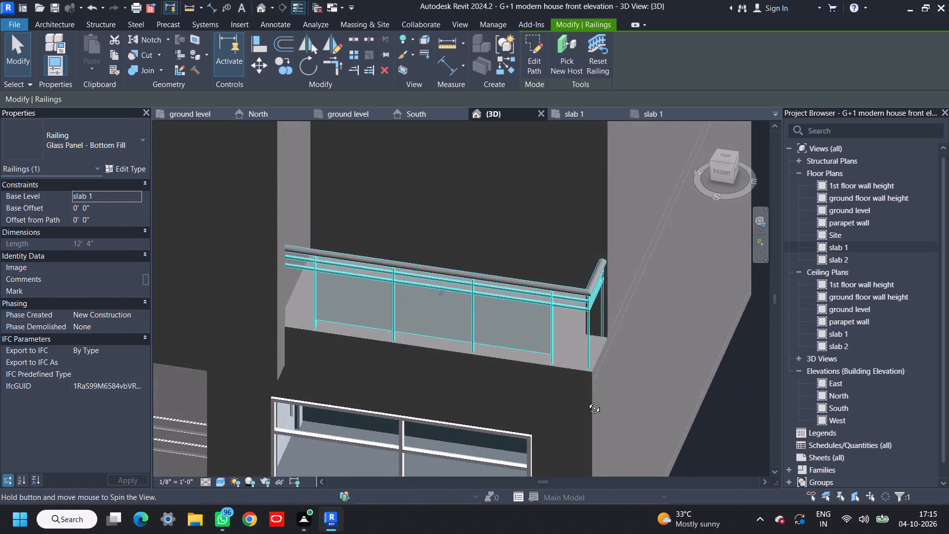
pyautogui.keyDown('shift'); pyautogui.moveTo(587, 400); pyautogui.dragTo(630, 250, button='middle'); pyautogui.keyUp('shift')
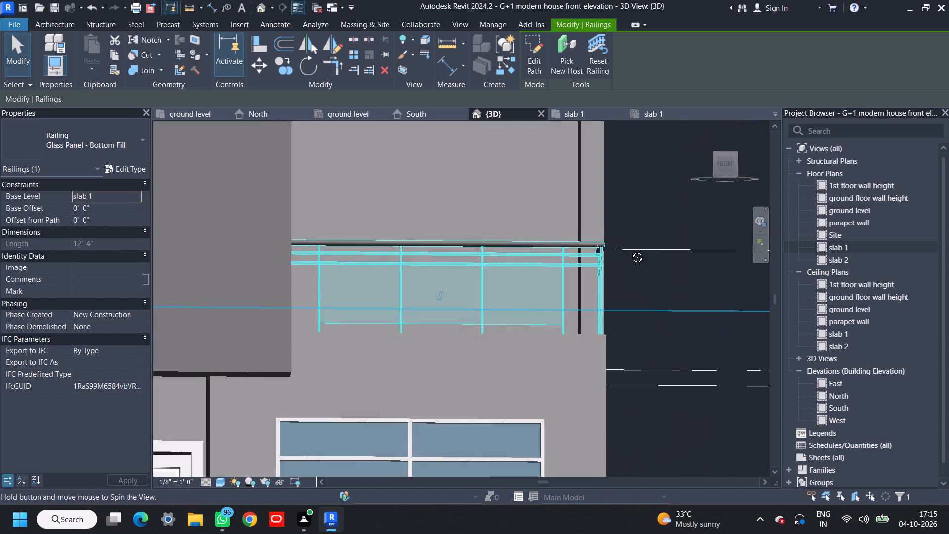
pyautogui.keyDown('shift'); pyautogui.moveTo(630, 250); pyautogui.dragTo(604, 374, button='middle'); pyautogui.keyUp('shift')
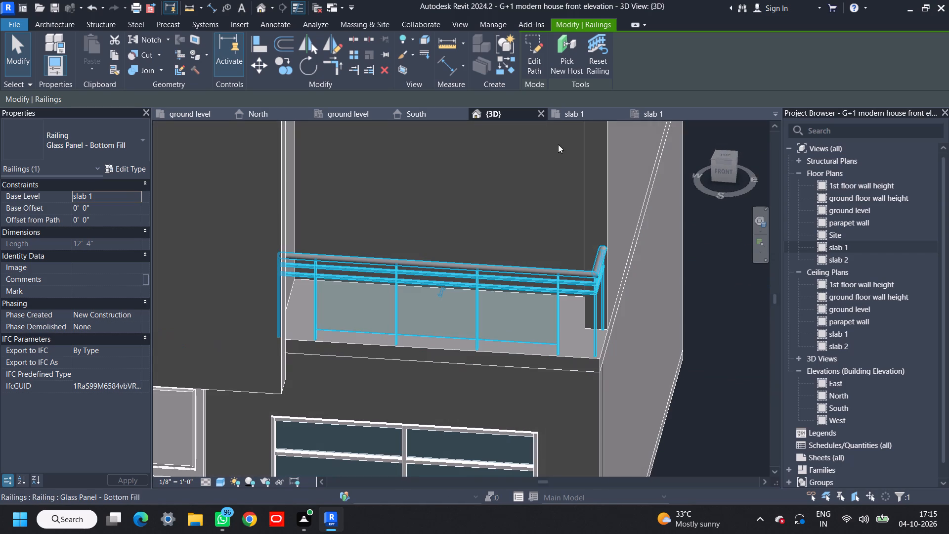
# Reopen the railing path for editing in the slab 1 plan and delete the short side return line.
pyautogui.click(539, 72)
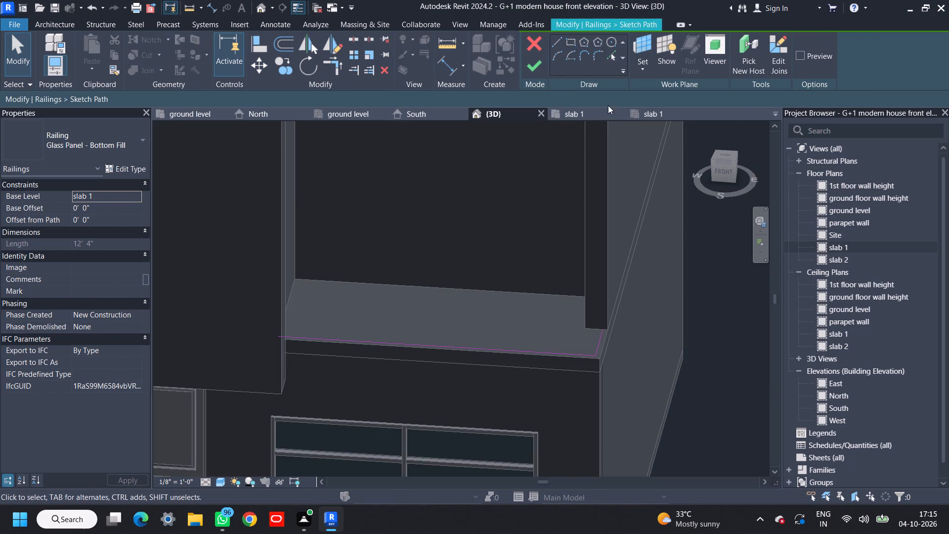
pyautogui.click(594, 114)
pyautogui.scroll(-3, 534, 247)
pyautogui.keyDown('shift'); pyautogui.moveTo(537, 287); pyautogui.dragTo(581, 241, button='middle'); pyautogui.keyUp('shift')
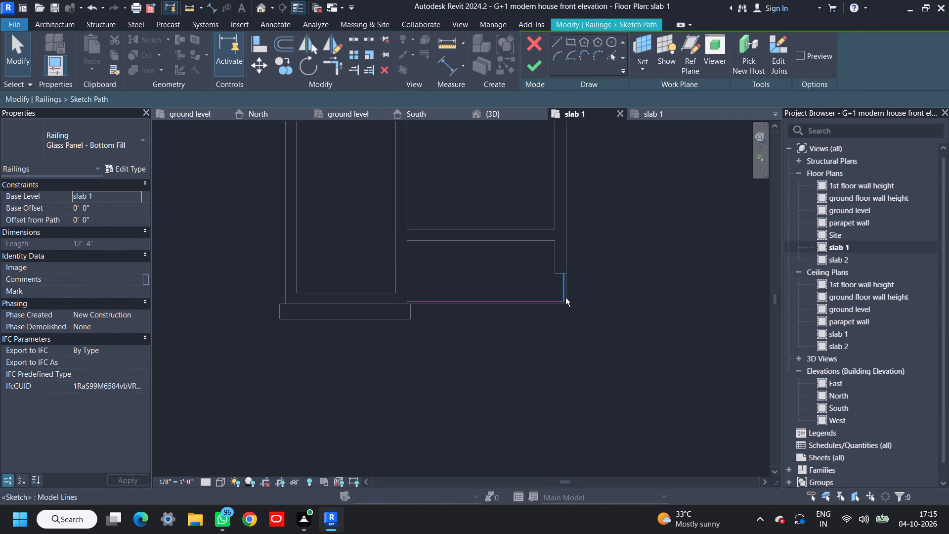
pyautogui.scroll(4, 564, 300)
pyautogui.click(562, 280)
pyautogui.press('Delete')
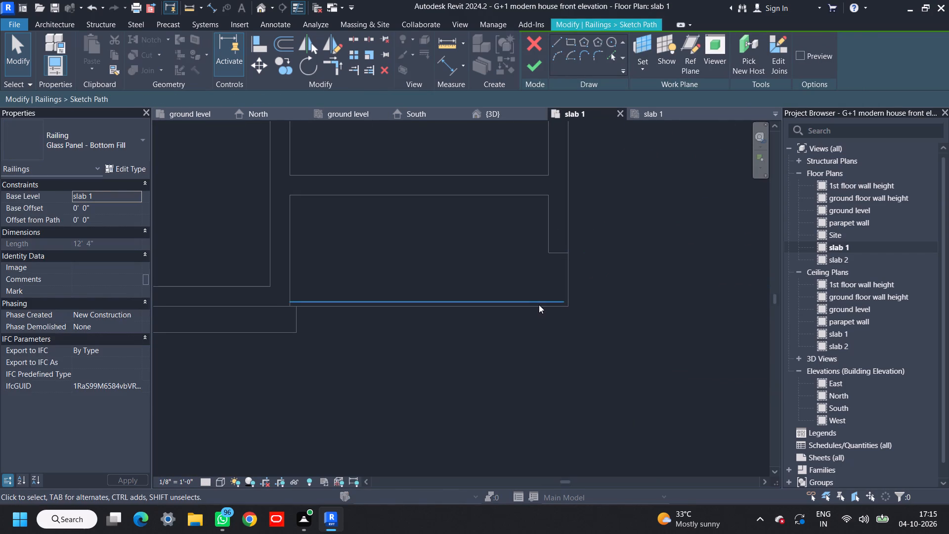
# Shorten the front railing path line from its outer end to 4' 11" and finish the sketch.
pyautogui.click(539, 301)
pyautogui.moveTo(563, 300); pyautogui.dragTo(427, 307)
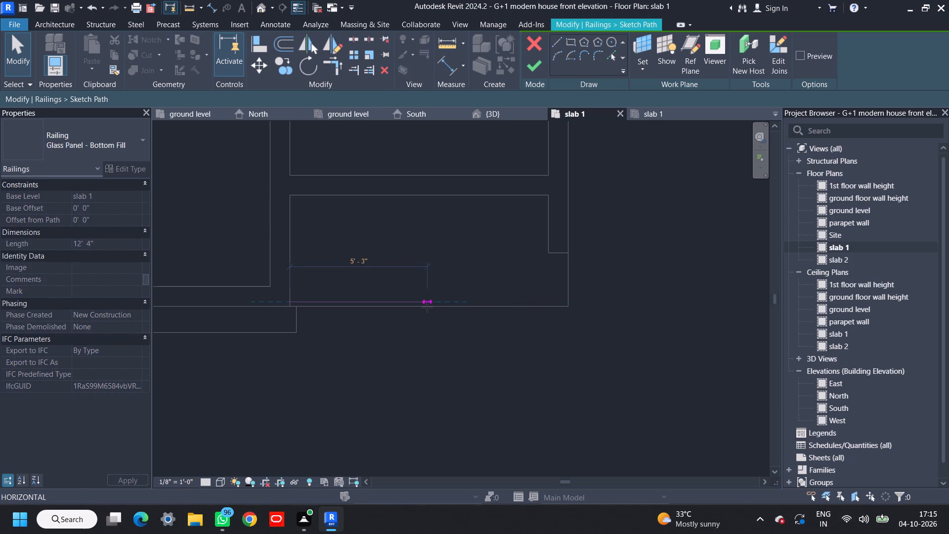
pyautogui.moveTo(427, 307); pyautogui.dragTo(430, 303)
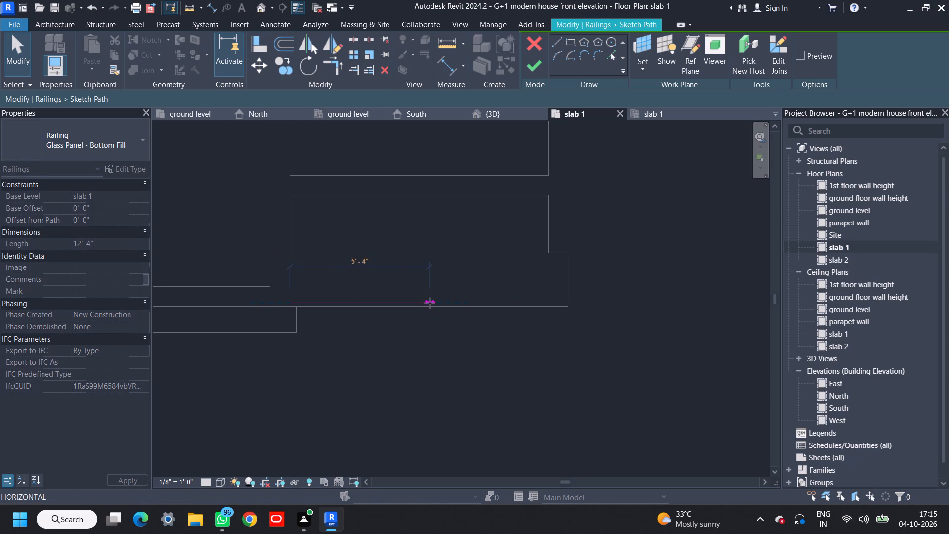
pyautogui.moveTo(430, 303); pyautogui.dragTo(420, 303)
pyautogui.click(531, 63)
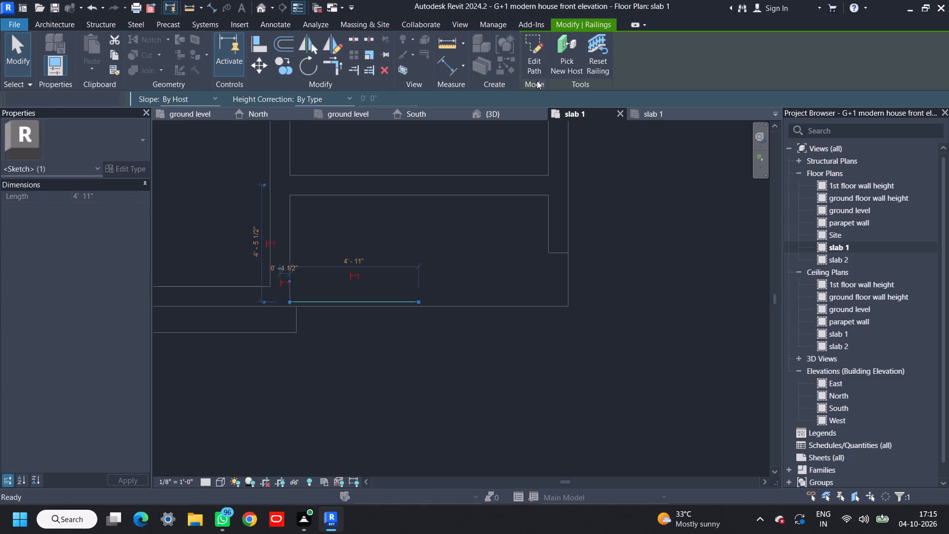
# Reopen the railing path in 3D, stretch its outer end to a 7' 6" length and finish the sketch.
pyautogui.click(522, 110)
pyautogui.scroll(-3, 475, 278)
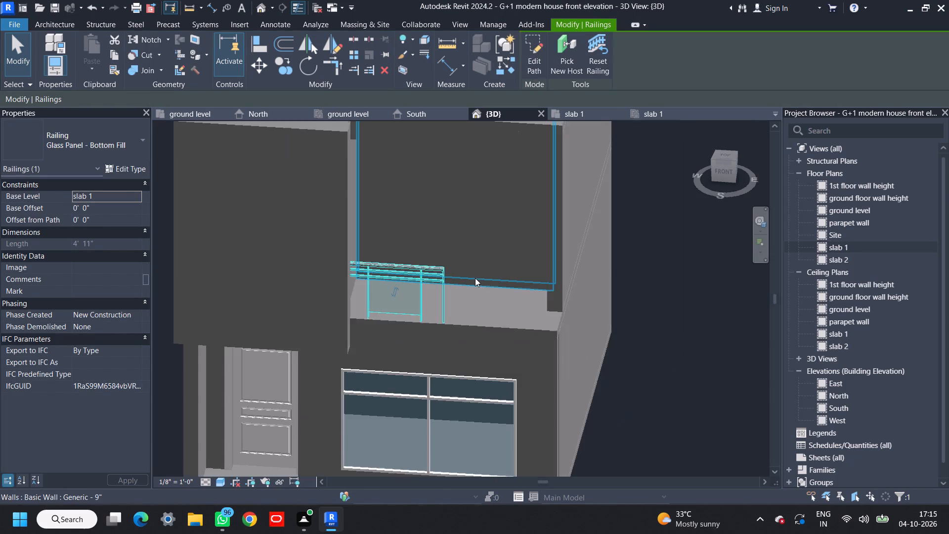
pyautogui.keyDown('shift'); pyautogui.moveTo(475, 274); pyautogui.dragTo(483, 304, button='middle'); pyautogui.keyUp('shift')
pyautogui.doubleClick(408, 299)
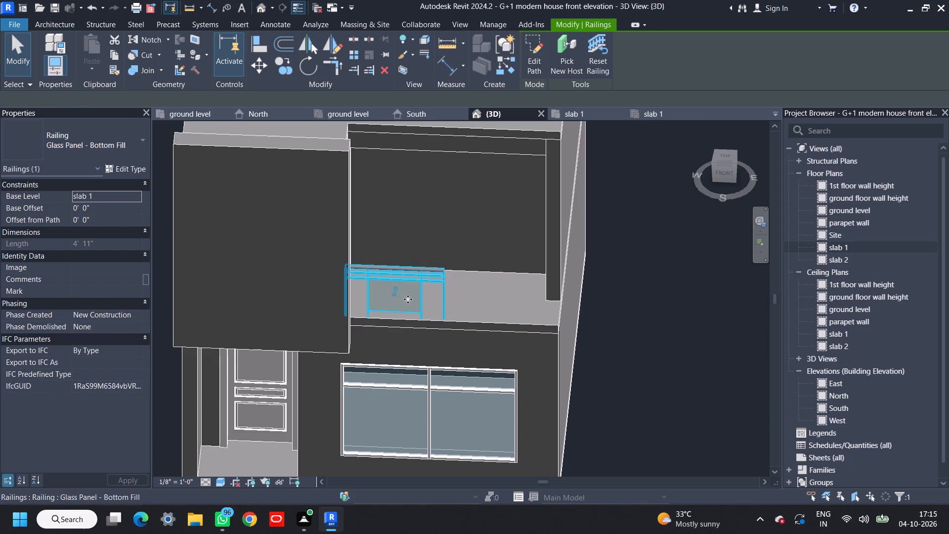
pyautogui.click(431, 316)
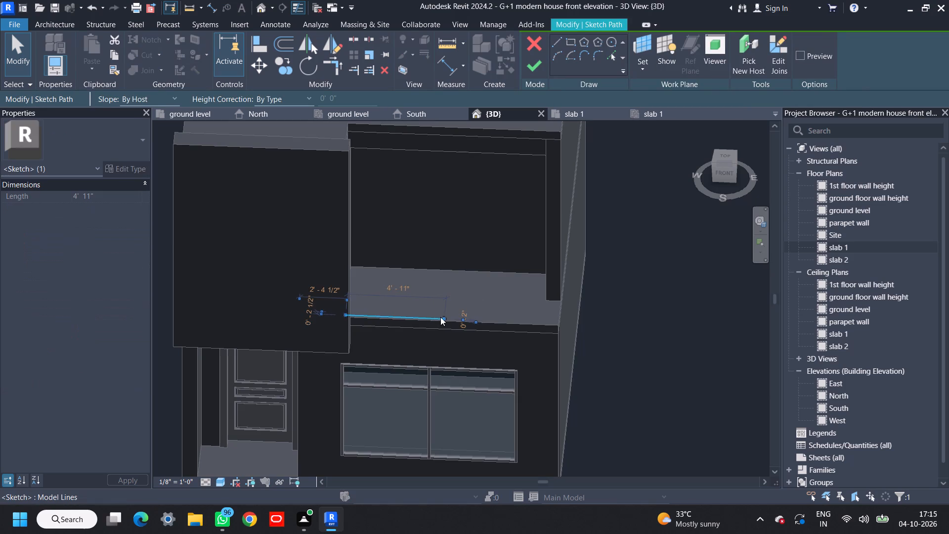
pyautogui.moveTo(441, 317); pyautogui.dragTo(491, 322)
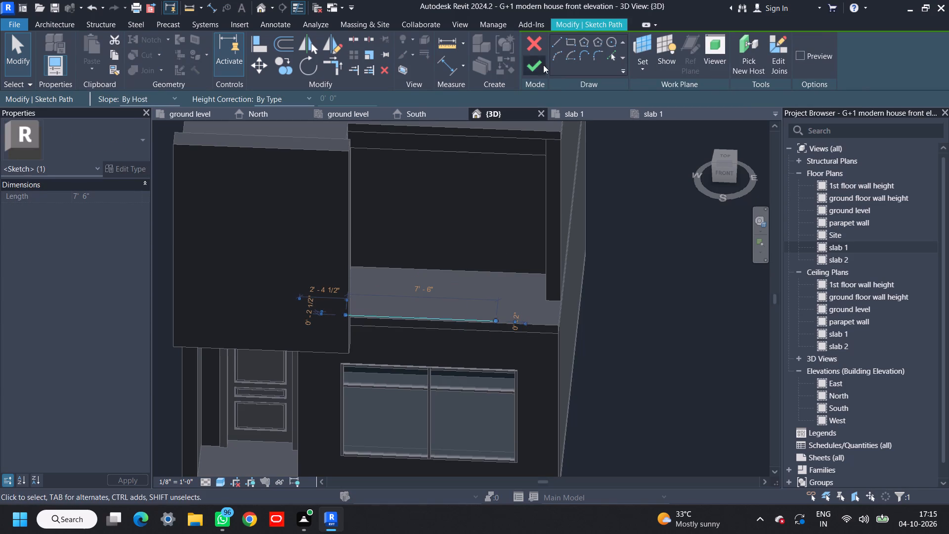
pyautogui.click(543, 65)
# Reopen the railing path sketch in 3D and stretch the front line's outer end toward the side wall to 10' 7 1/2".
pyautogui.doubleClick(457, 306)
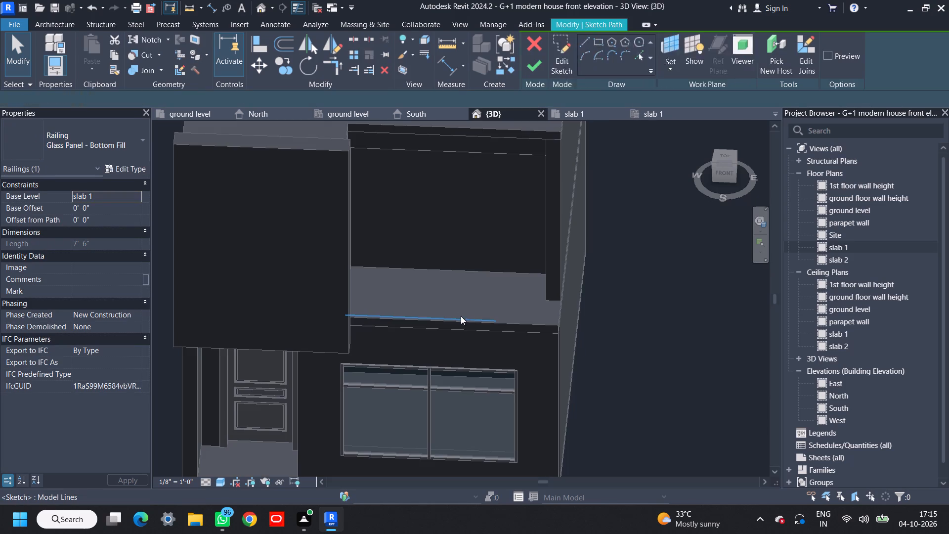
pyautogui.click(490, 319)
pyautogui.moveTo(496, 320); pyautogui.dragTo(541, 325)
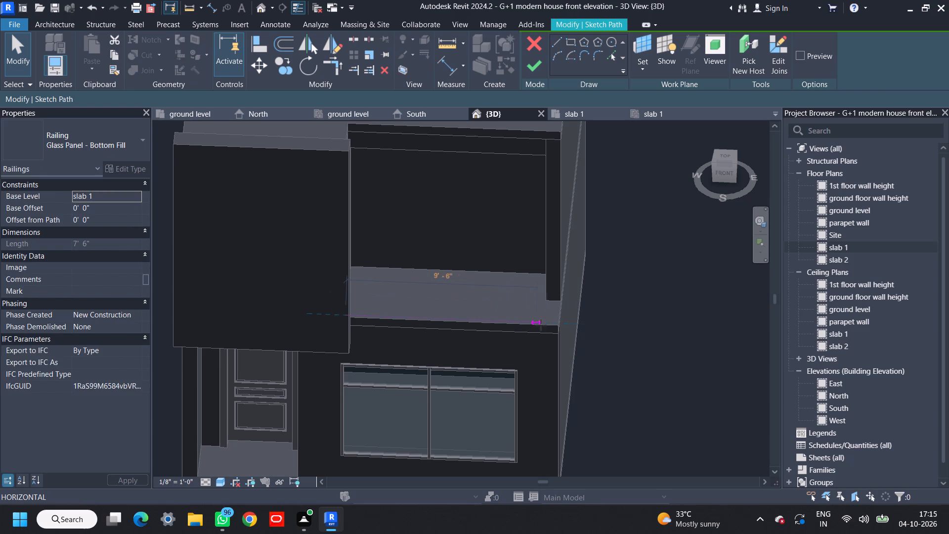
pyautogui.moveTo(541, 325); pyautogui.dragTo(553, 327)
pyautogui.scroll(5, 564, 325)
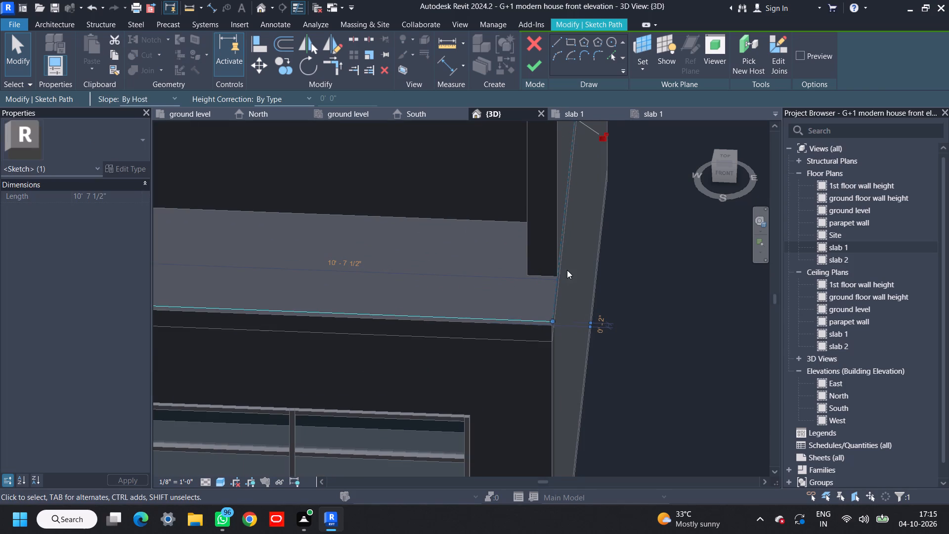
# Sketch a return line about 1' 10 1/2" long beside the side wall from the front line's outer end, using a 2" offset.
pyautogui.click(562, 40)
pyautogui.scroll(5, 553, 296)
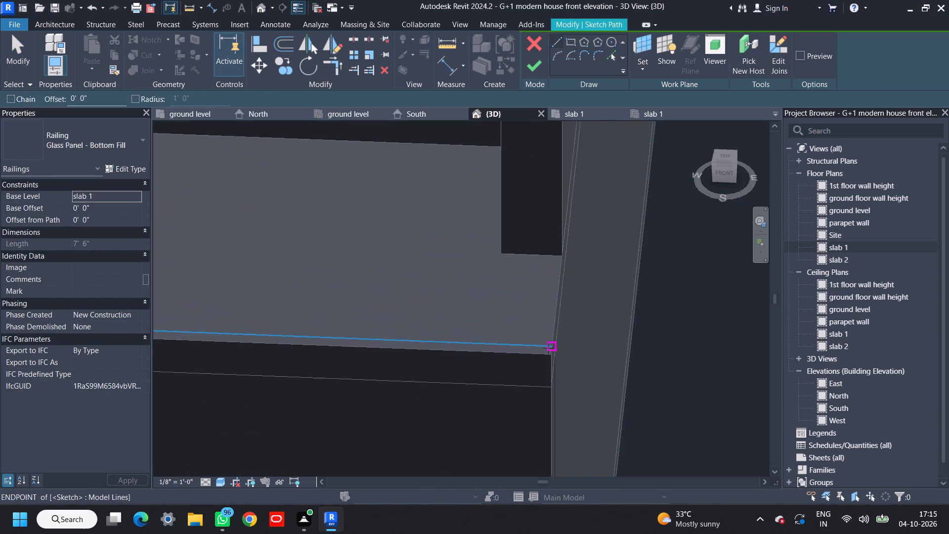
pyautogui.click(548, 341)
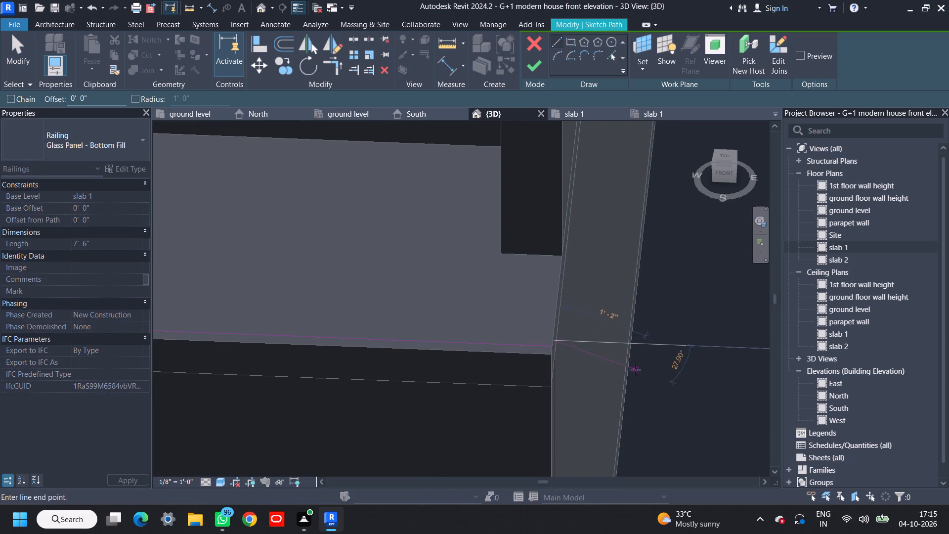
pyautogui.press('Escape')
pyautogui.moveTo(86, 97); pyautogui.dragTo(33, 91)
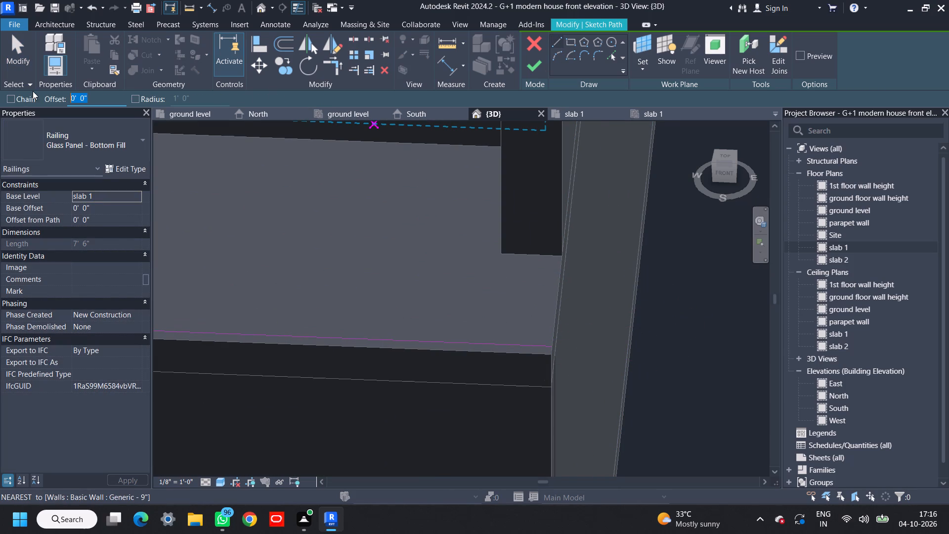
pyautogui.hotkey('shift', '"')
pyautogui.press('Return')
pyautogui.click(558, 259)
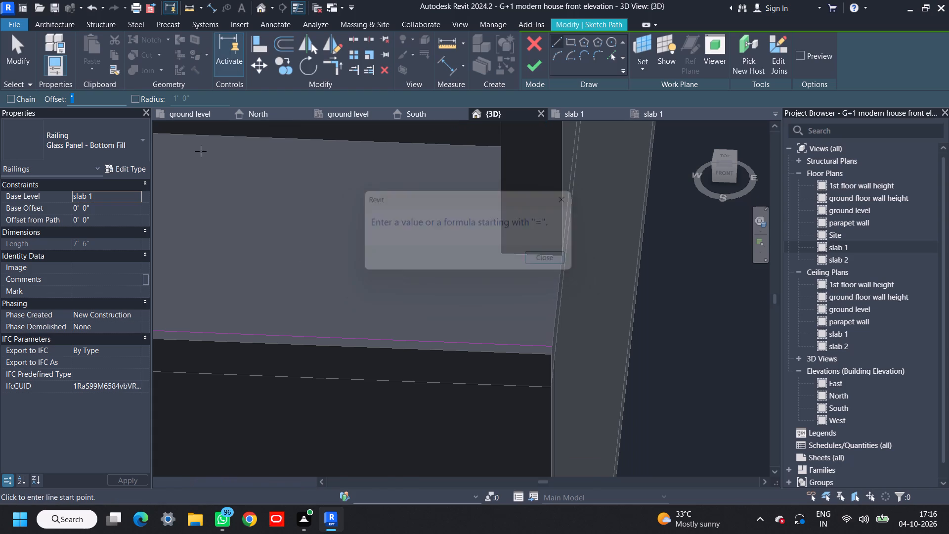
pyautogui.press('2')
pyautogui.hotkey('shift', '"')
pyautogui.press('Return')
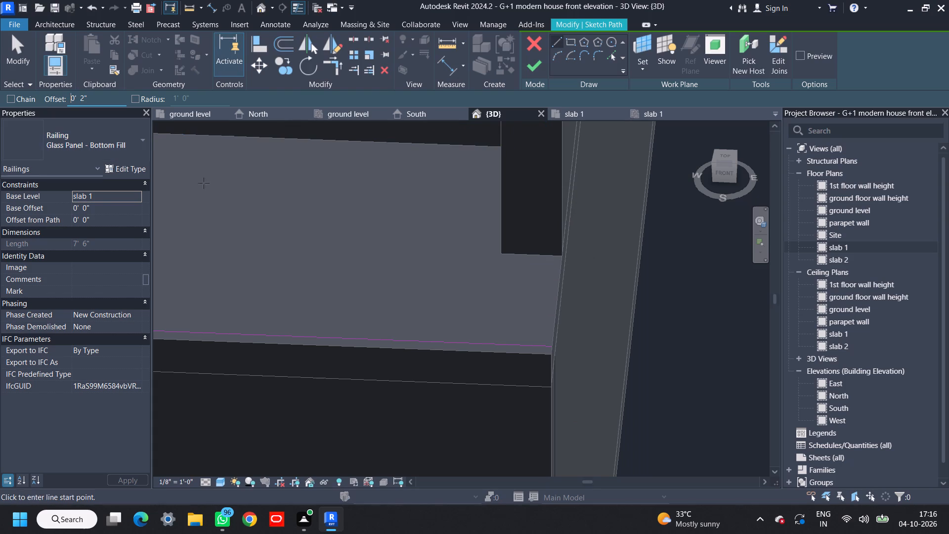
pyautogui.click(549, 346)
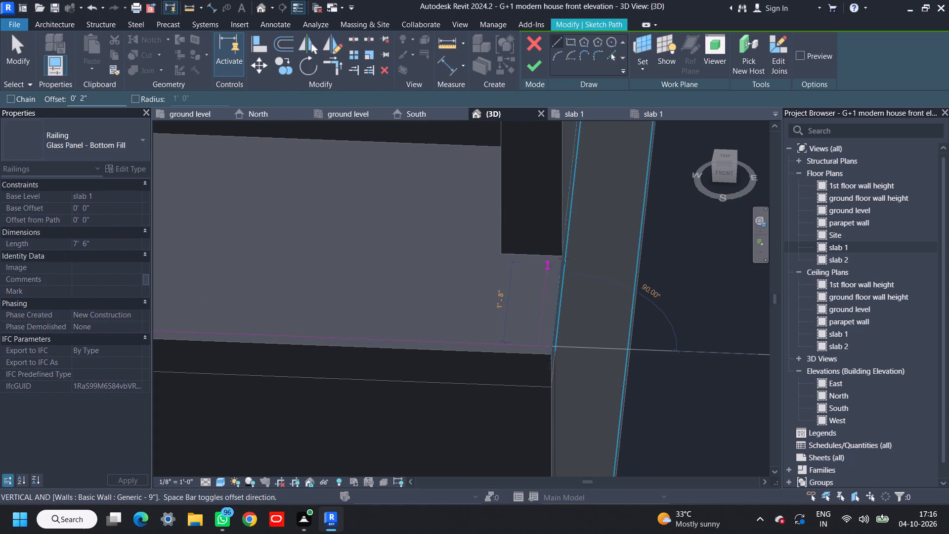
pyautogui.click(564, 258)
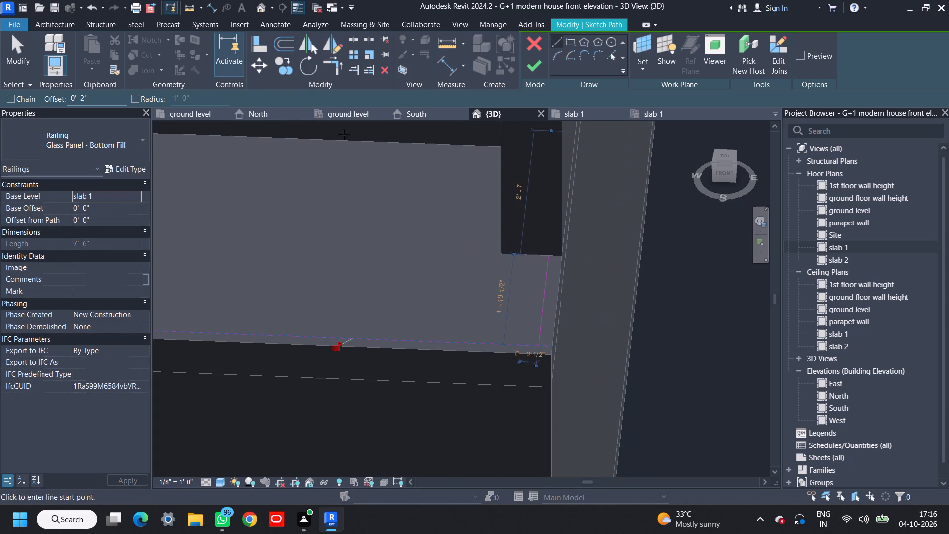
# Trim the return line and the front railing line to a corner.
pyautogui.click(338, 66)
pyautogui.click(545, 311)
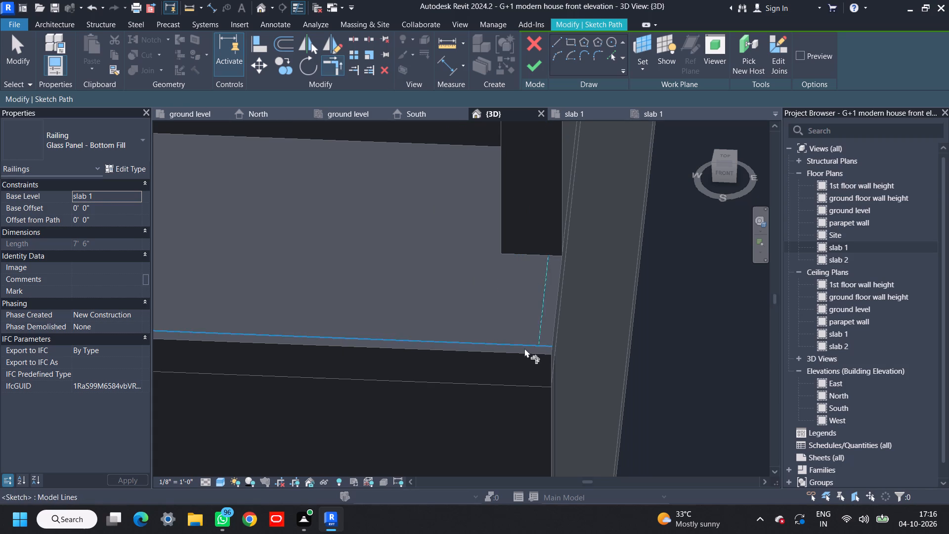
pyautogui.click(524, 348)
pyautogui.scroll(-4, 635, 262)
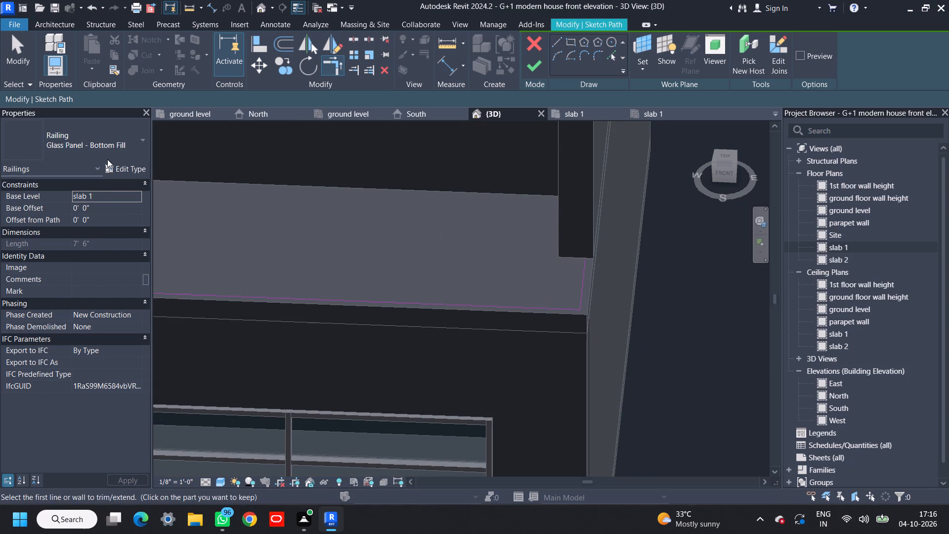
# Set the glass panel's distance from previous to 4" in the Glass Panel - Bottom Fill baluster placement and finish the railing sketch.
pyautogui.click(119, 172)
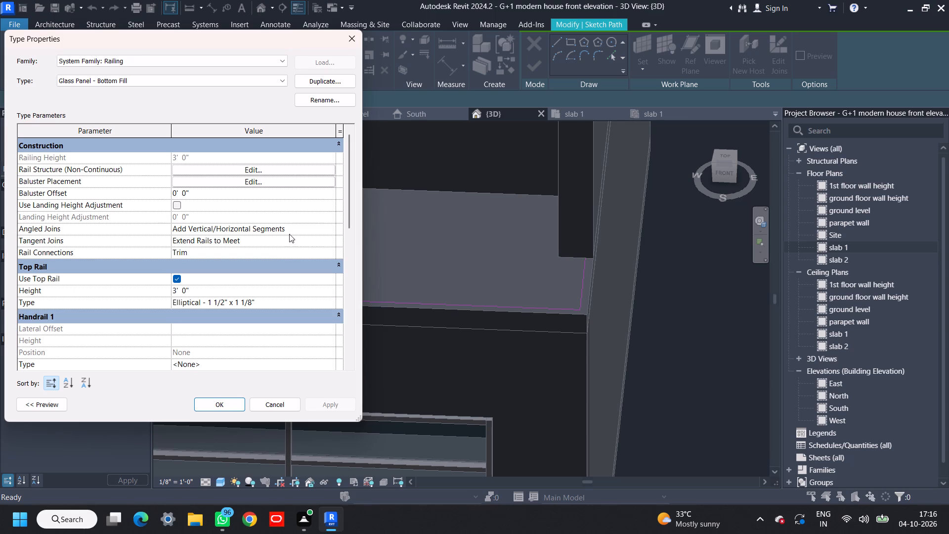
pyautogui.click(279, 167)
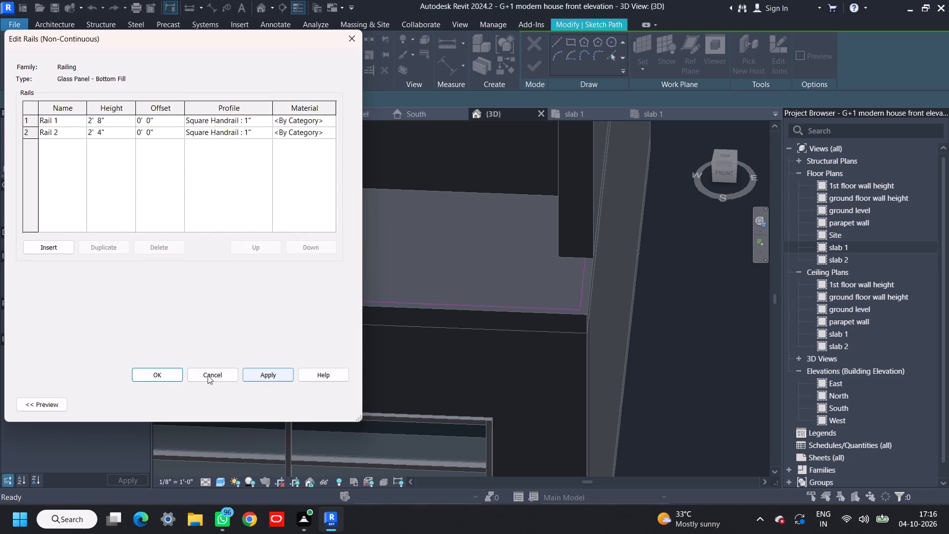
pyautogui.click(168, 375)
pyautogui.click(118, 170)
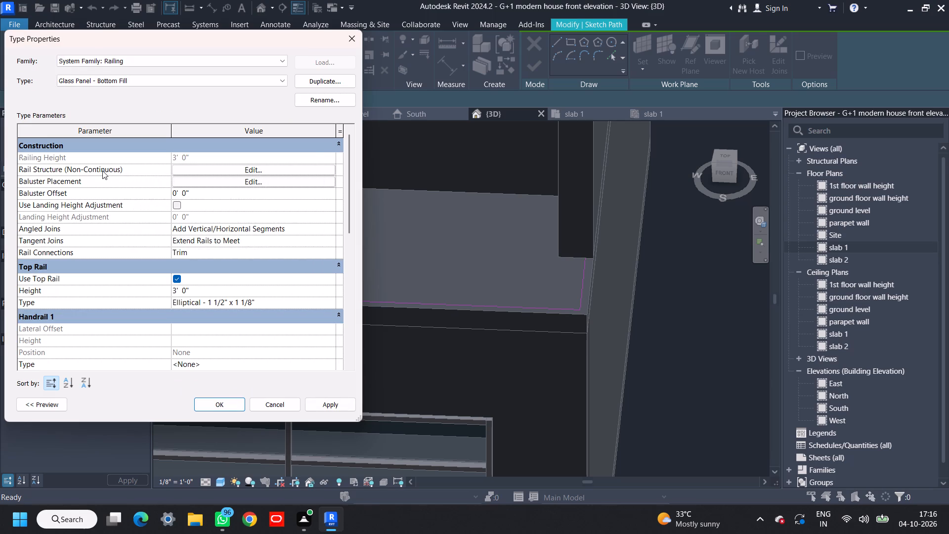
pyautogui.click(221, 182)
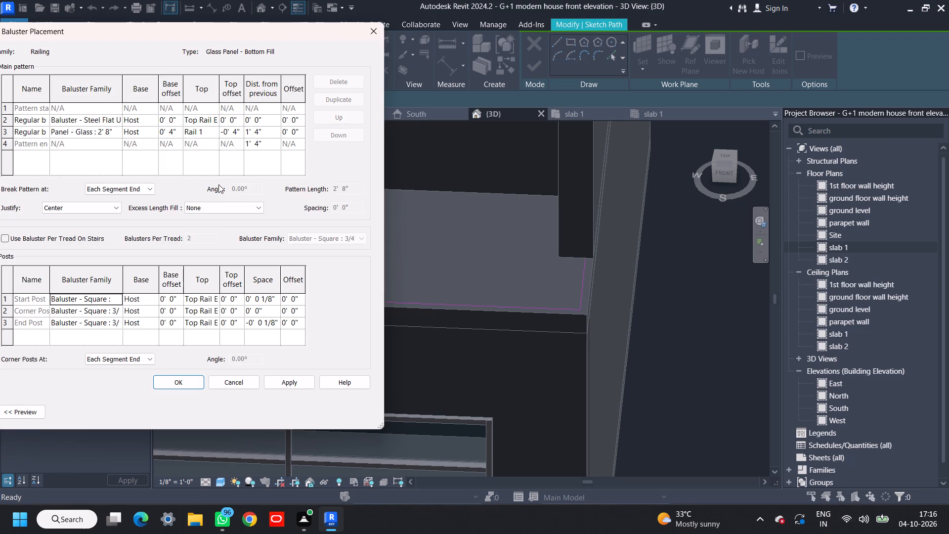
pyautogui.click(114, 135)
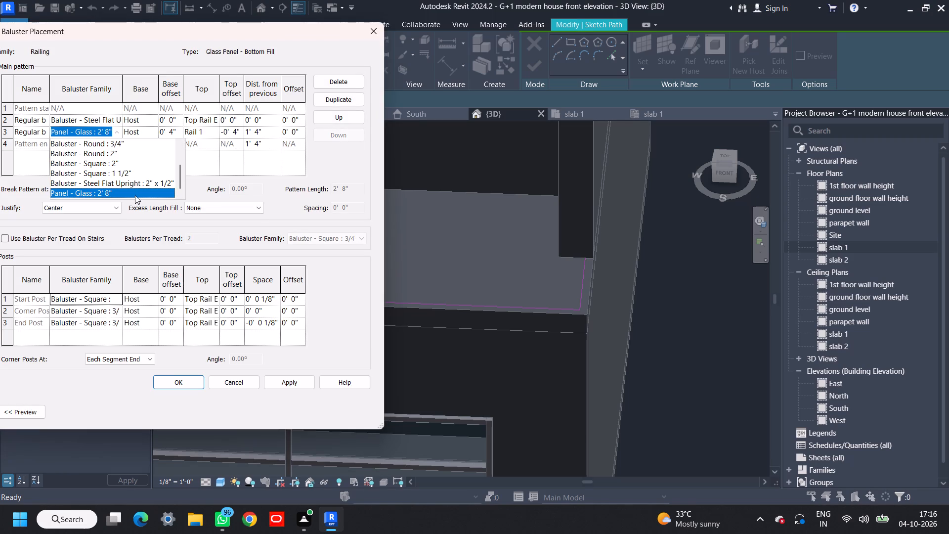
pyautogui.scroll(-2, 135, 195)
pyautogui.click(135, 191)
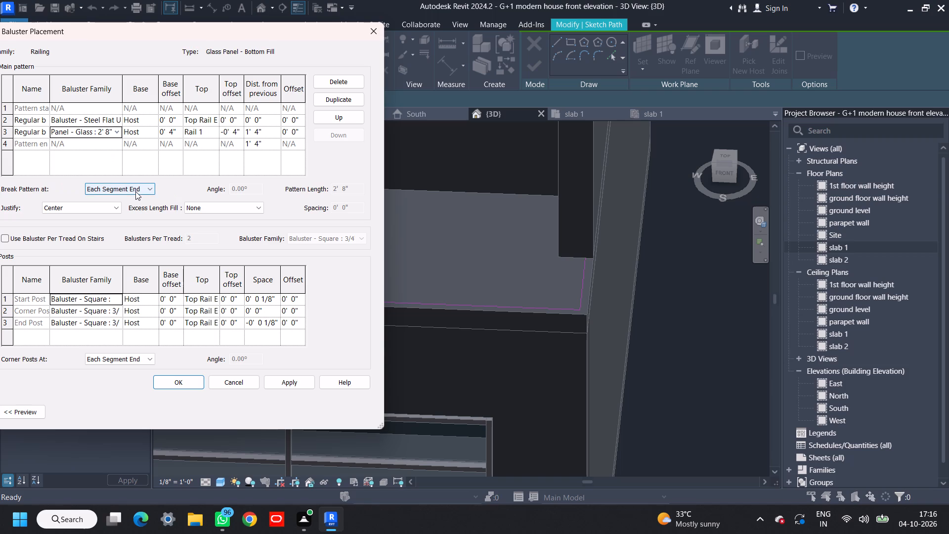
pyautogui.click(268, 130)
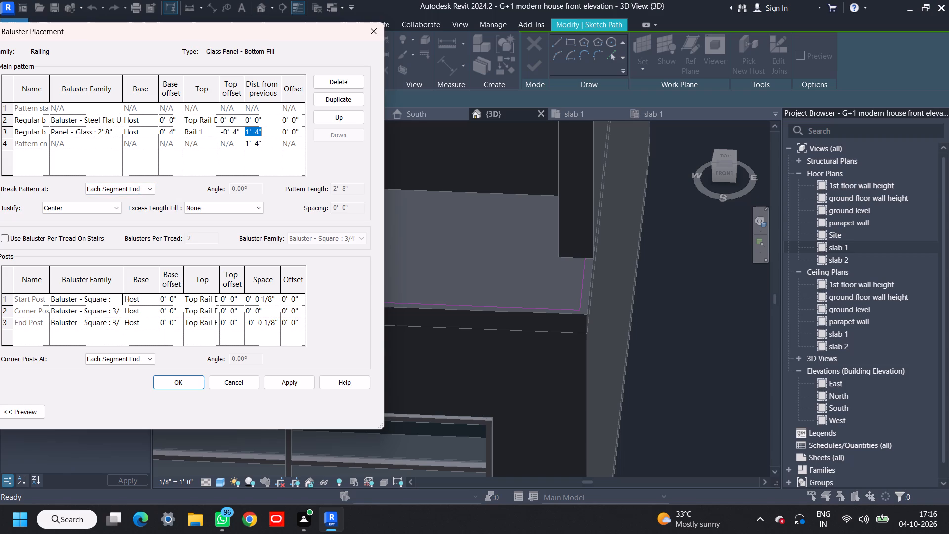
pyautogui.press('4')
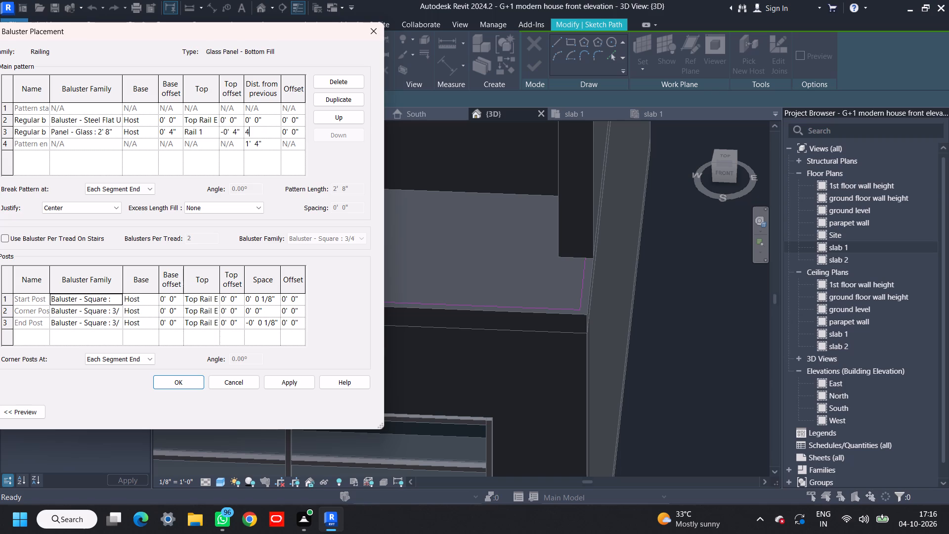
pyautogui.hotkey('shift', '"')
pyautogui.press('Return')
pyautogui.click(284, 384)
pyautogui.click(188, 384)
pyautogui.click(329, 402)
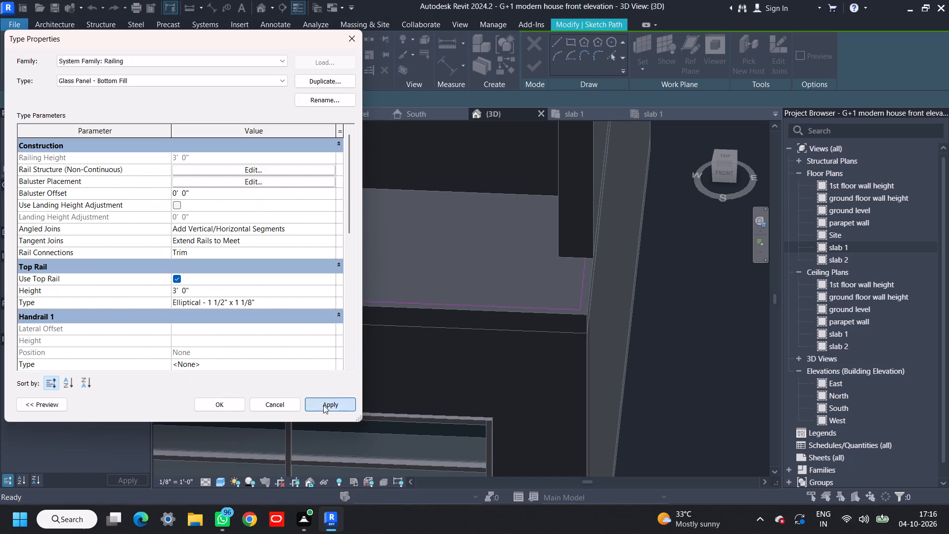
pyautogui.click(219, 409)
pyautogui.click(526, 67)
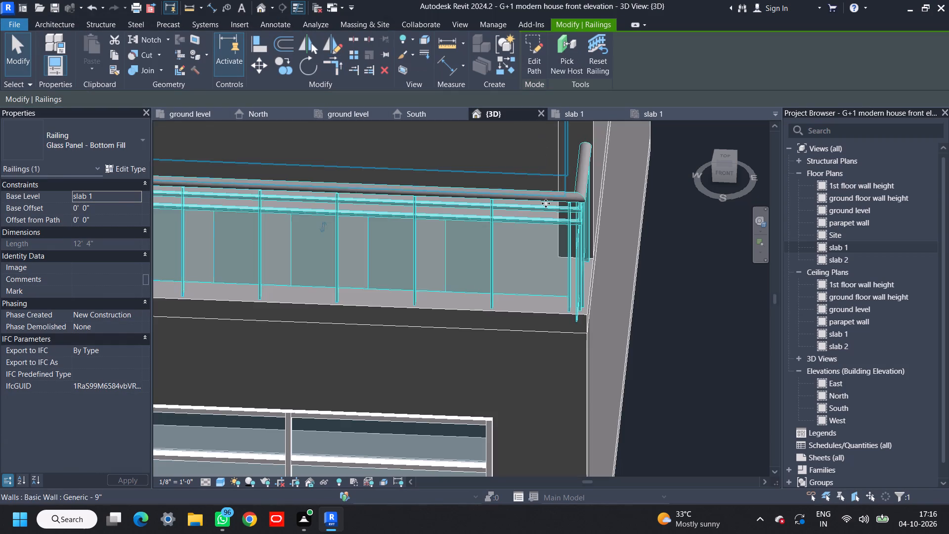
# Check the updated balcony railing in 3D and open the type properties of its Elliptical - 1 1/2" x 1 1/8" top rail.
pyautogui.scroll(-4, 564, 269)
pyautogui.click(655, 328)
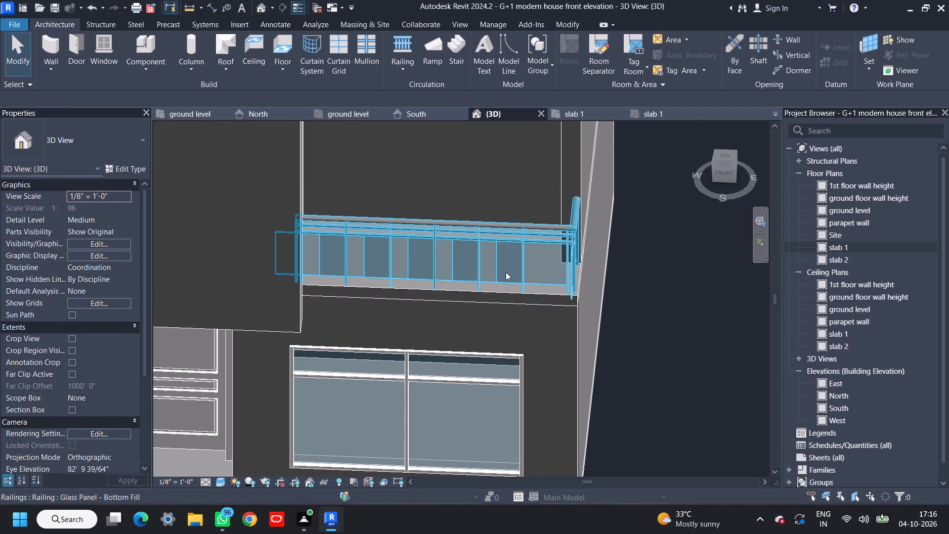
pyautogui.scroll(4, 505, 272)
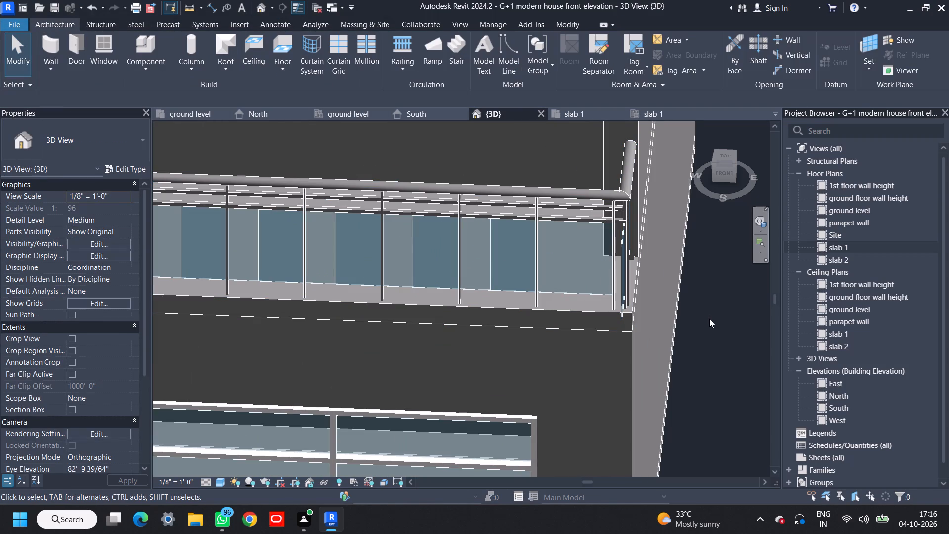
pyautogui.scroll(-3, 709, 319)
pyautogui.scroll(2, 706, 318)
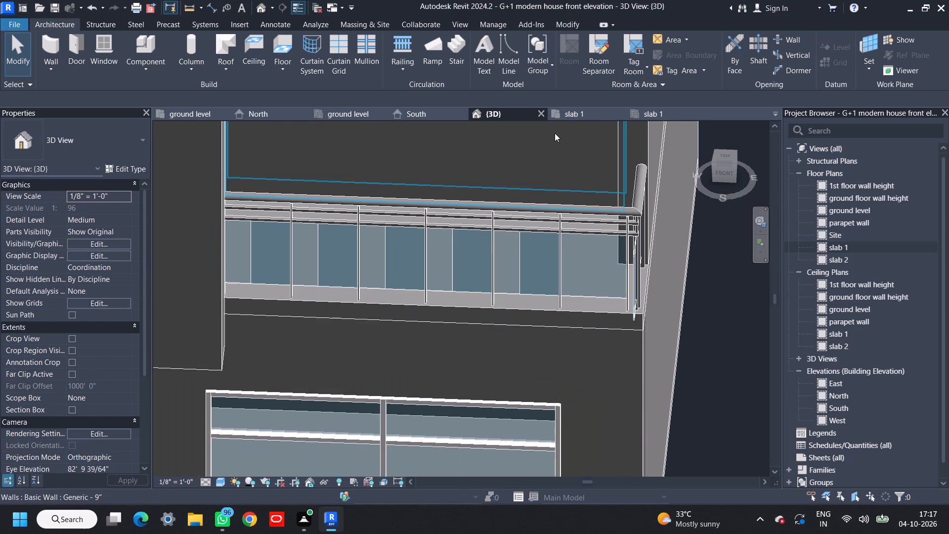
pyautogui.click(313, 242)
pyautogui.click(122, 171)
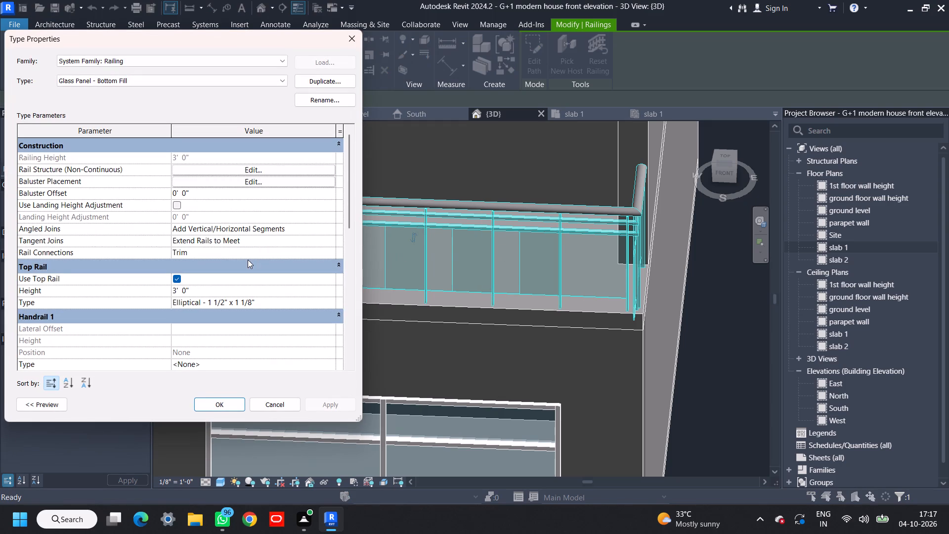
pyautogui.scroll(-3, 226, 250)
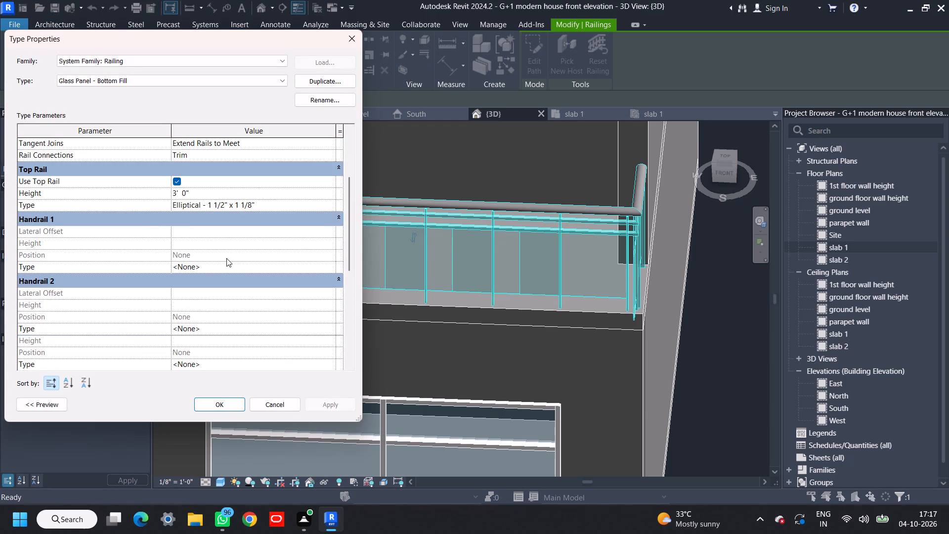
pyautogui.click(259, 208)
pyautogui.click(334, 206)
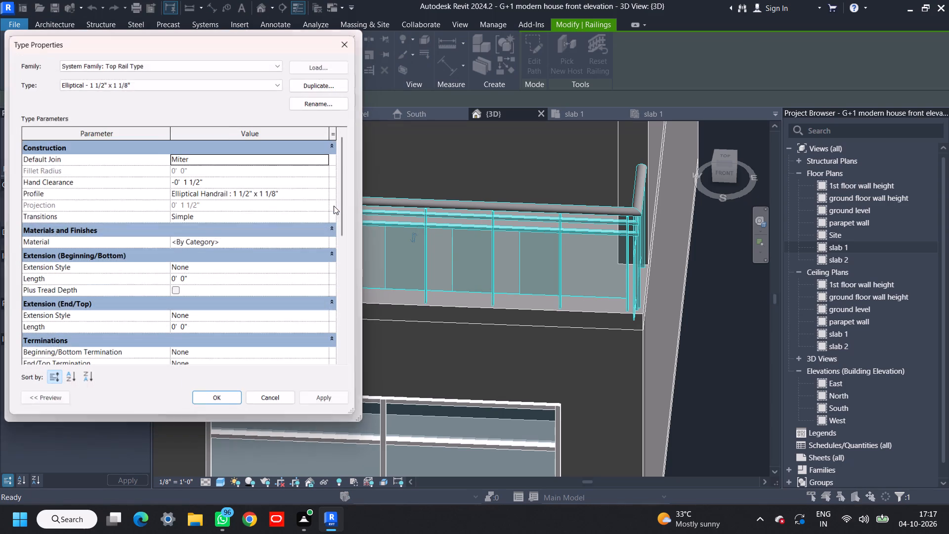
# Examine the profile and transition options of the Elliptical - 1 1/2" x 1 1/8" top rail type and close its properties.
pyautogui.click(328, 192)
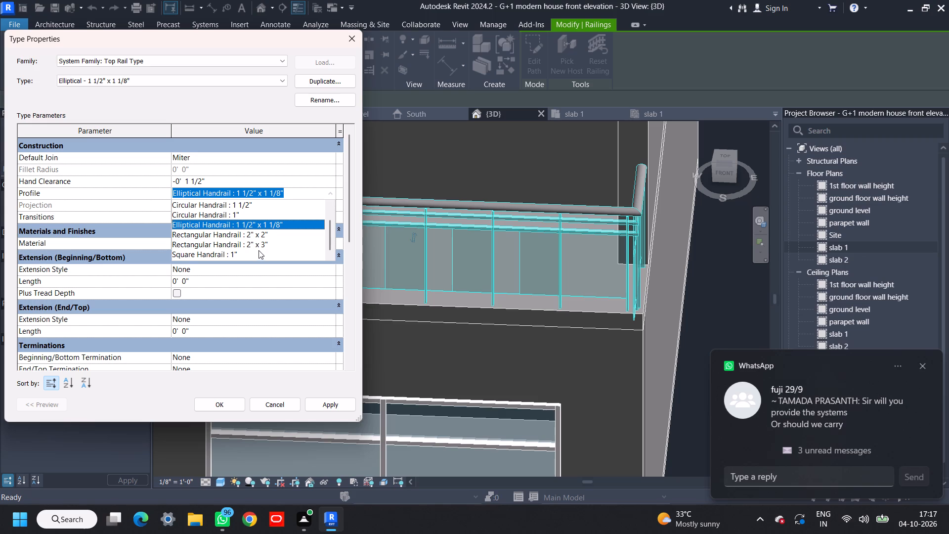
pyautogui.click(921, 365)
pyautogui.scroll(-3, 247, 312)
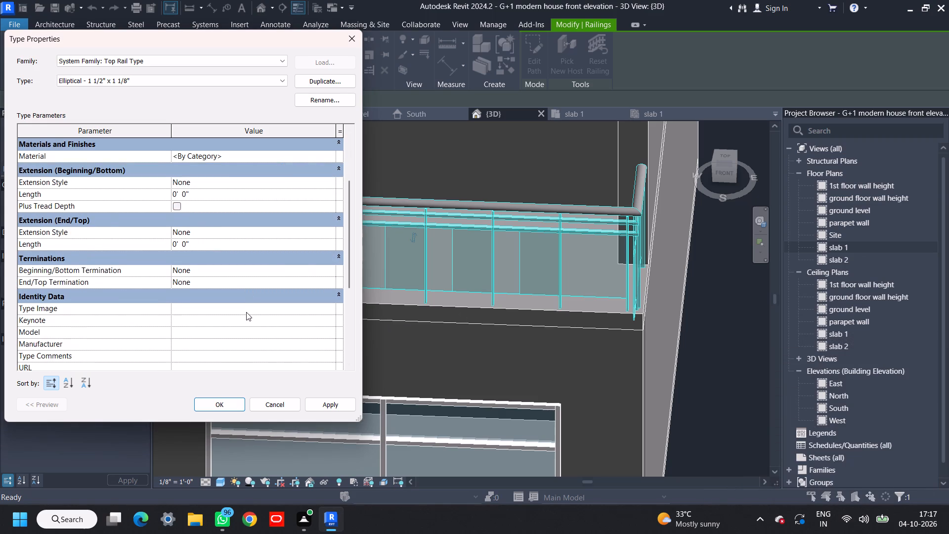
pyautogui.scroll(1, 246, 295)
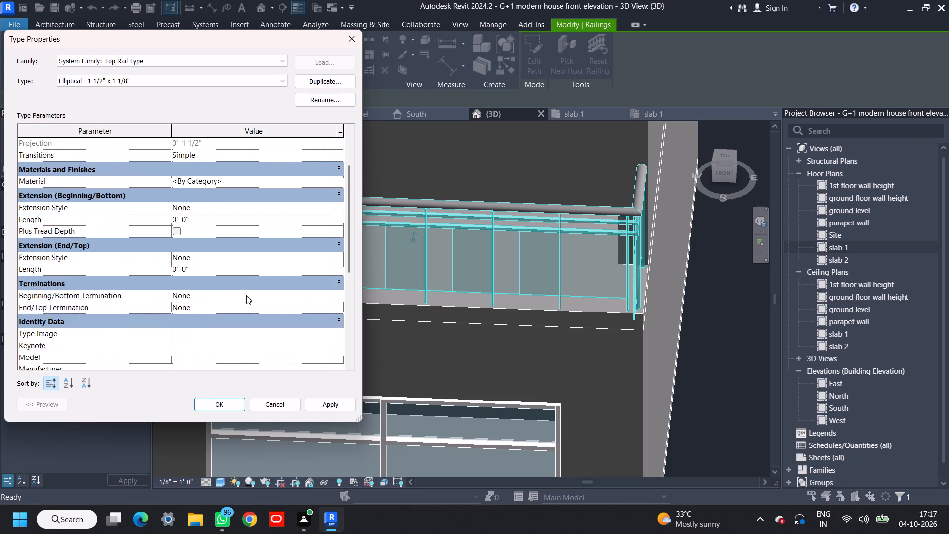
pyautogui.scroll(1, 246, 295)
pyautogui.scroll(3, 268, 226)
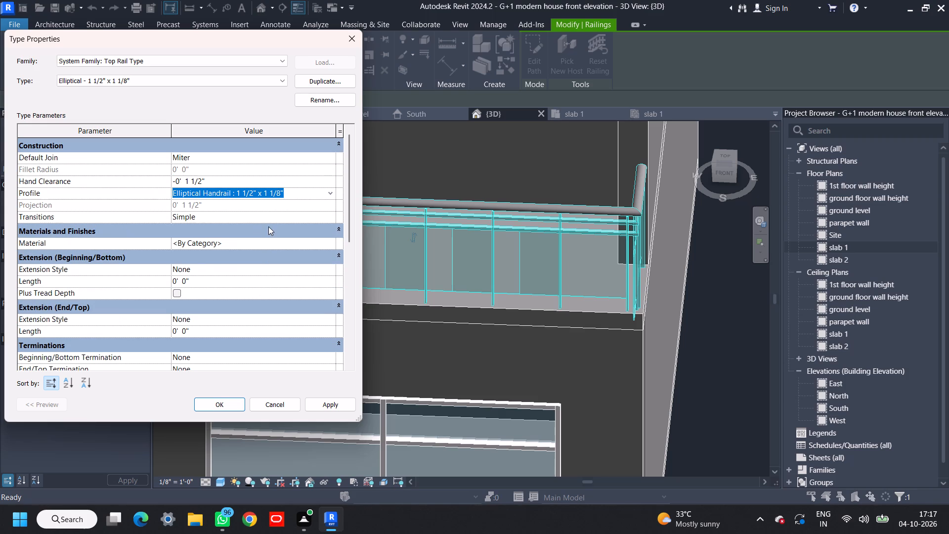
pyautogui.click(345, 217)
pyautogui.click(332, 215)
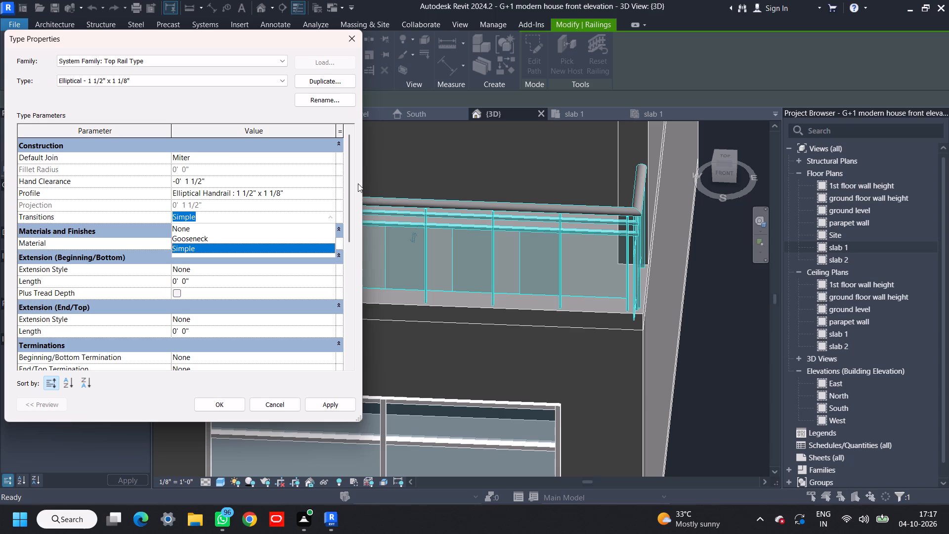
pyautogui.click(357, 41)
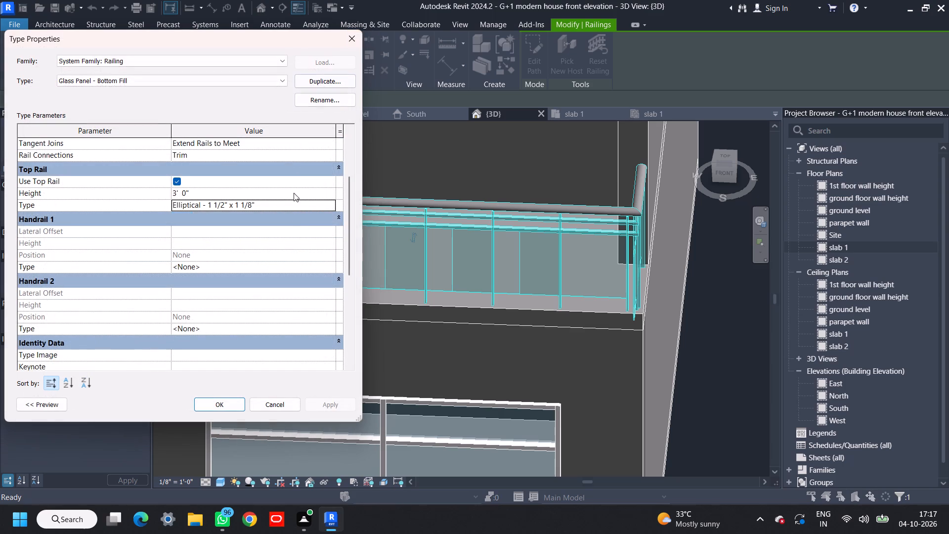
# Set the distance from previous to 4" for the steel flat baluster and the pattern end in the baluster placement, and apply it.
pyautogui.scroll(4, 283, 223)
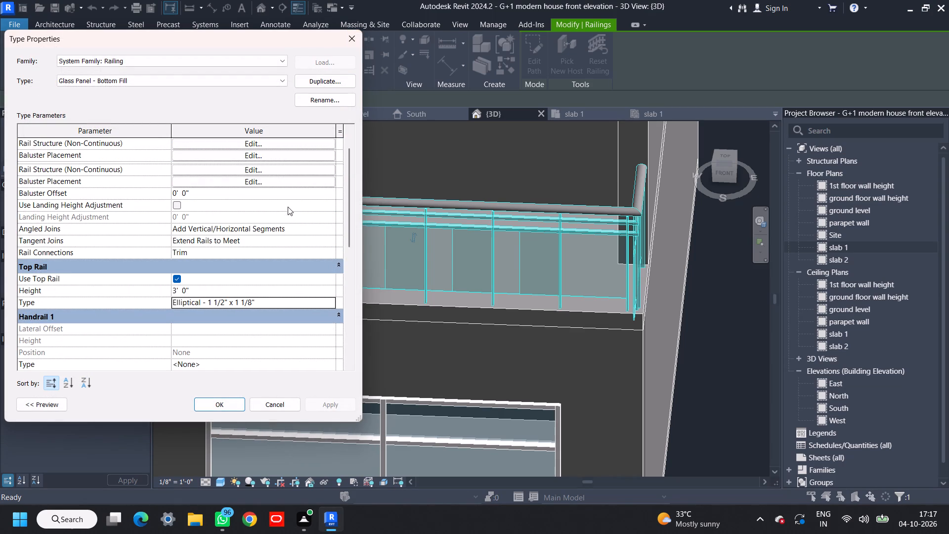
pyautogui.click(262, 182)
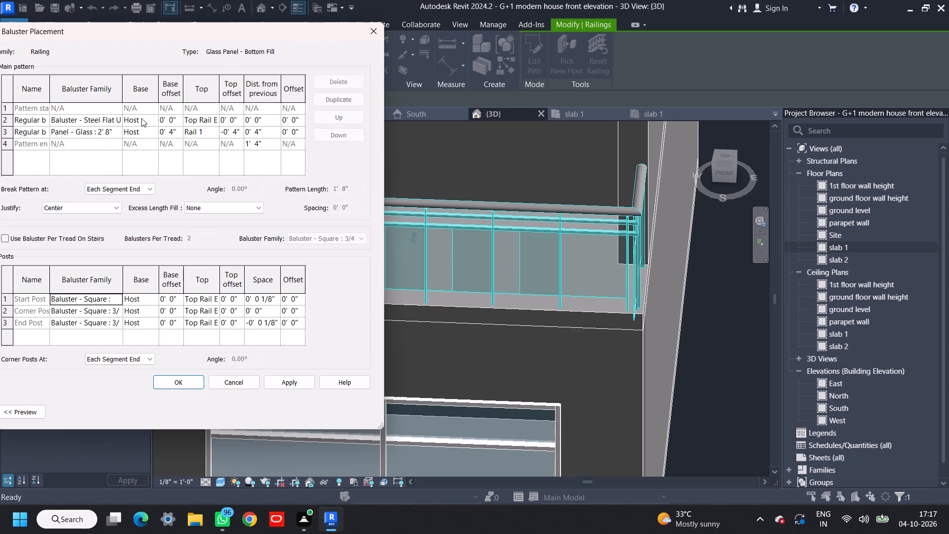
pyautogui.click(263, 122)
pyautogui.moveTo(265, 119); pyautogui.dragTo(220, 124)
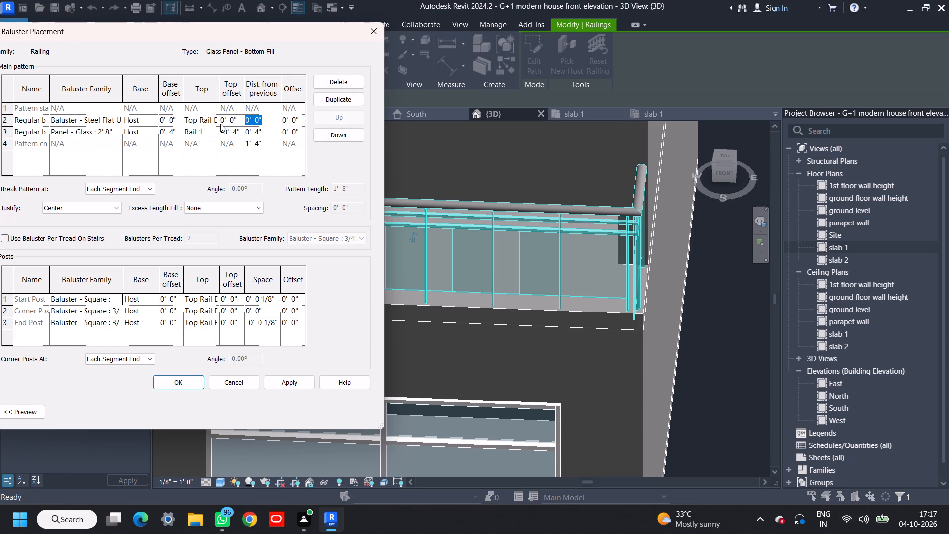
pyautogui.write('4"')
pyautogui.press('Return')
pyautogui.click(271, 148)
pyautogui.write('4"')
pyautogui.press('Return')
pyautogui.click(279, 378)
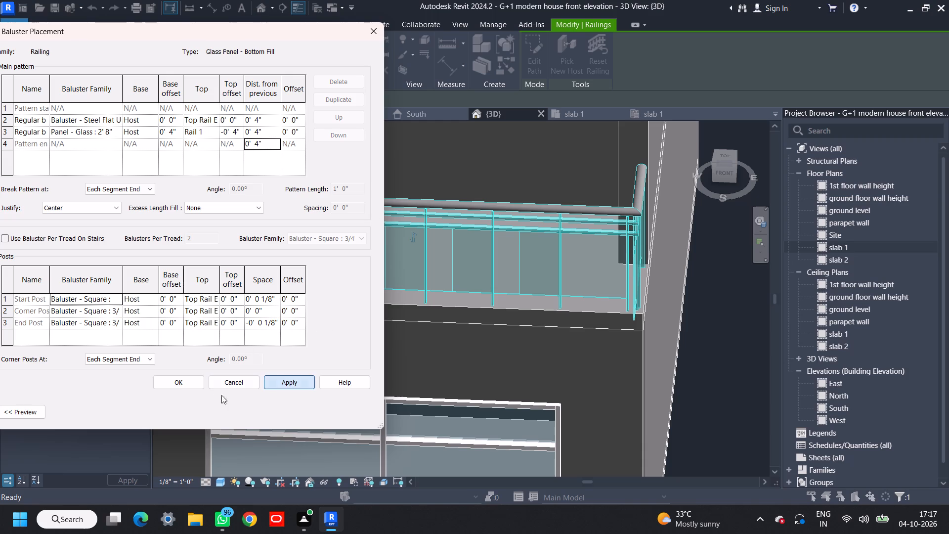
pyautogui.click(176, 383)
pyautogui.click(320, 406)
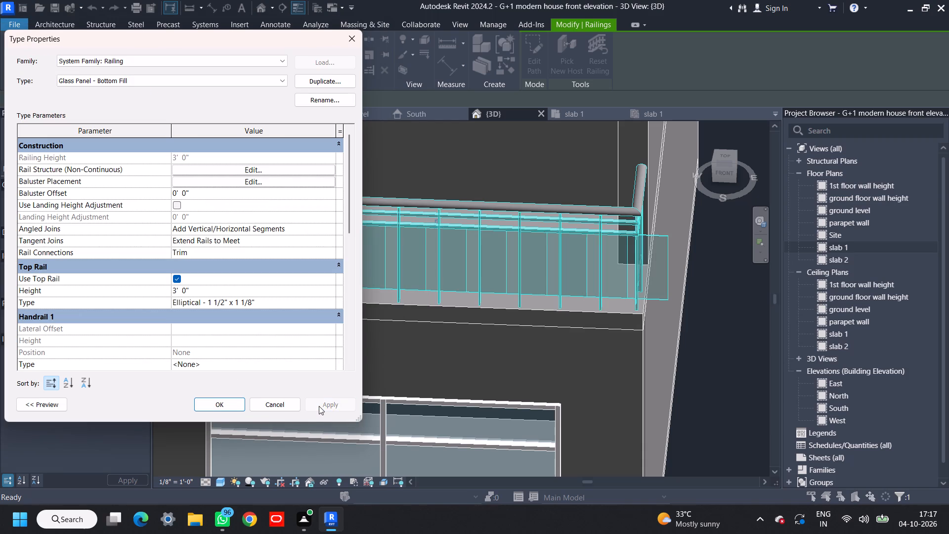
# Set the distance from previous to 1' for the steel flat baluster, the glass panel and the pattern end, and apply it to the railing.
pyautogui.click(244, 183)
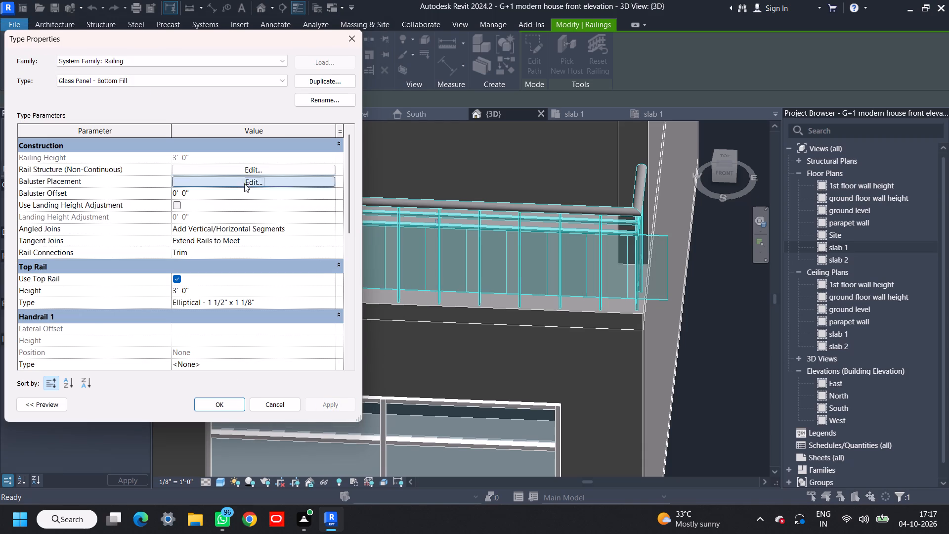
pyautogui.click(267, 119)
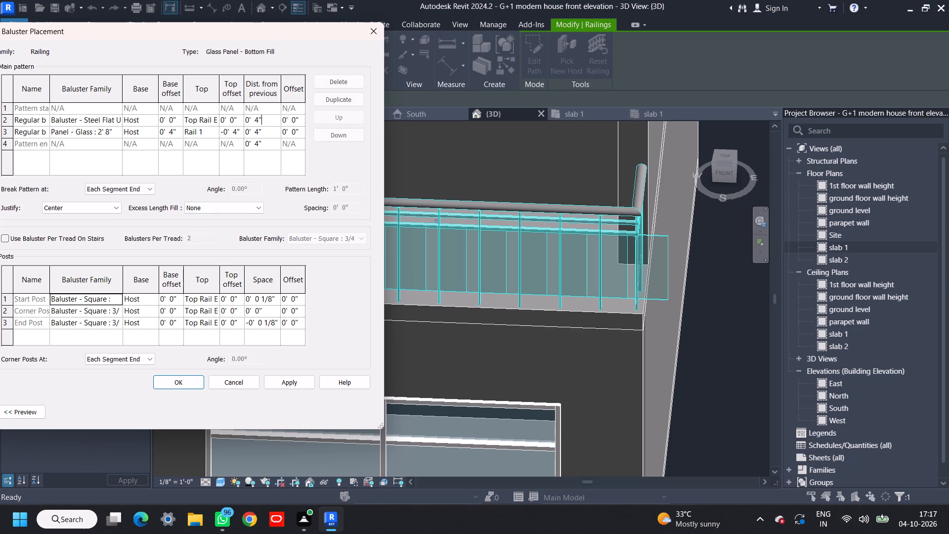
pyautogui.moveTo(267, 119); pyautogui.dragTo(198, 119)
pyautogui.press('1')
pyautogui.press("'")
pyautogui.press('Return')
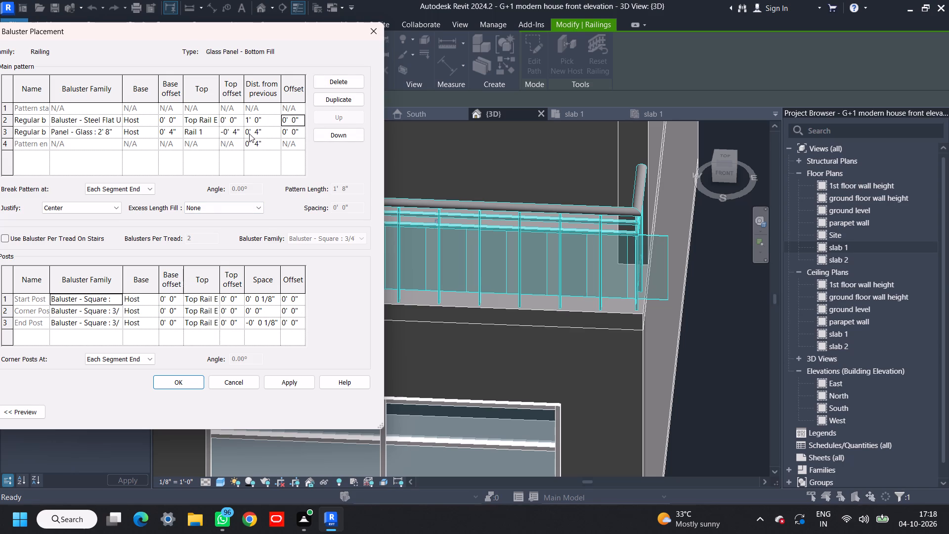
pyautogui.click(264, 131)
pyautogui.moveTo(264, 131); pyautogui.dragTo(207, 119)
pyautogui.write("1'")
pyautogui.press('Return')
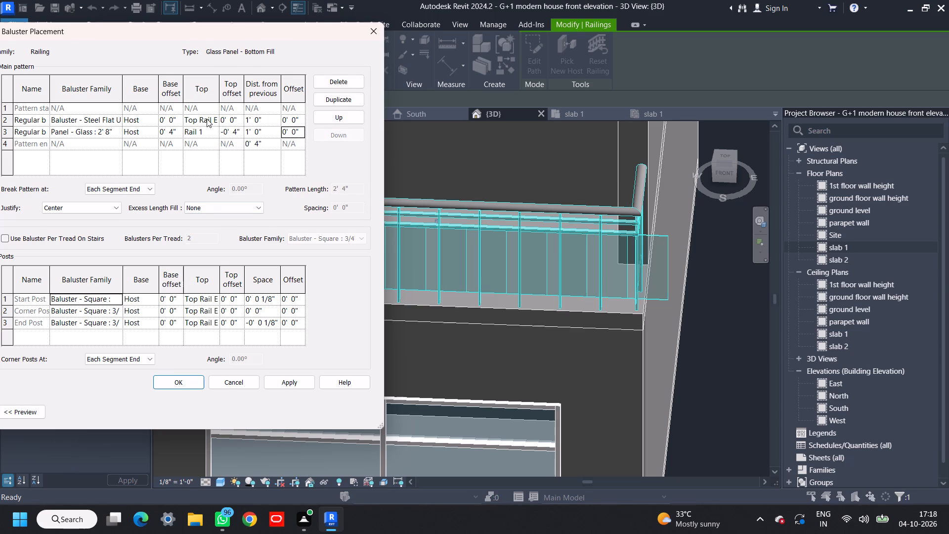
pyautogui.moveTo(269, 142); pyautogui.dragTo(220, 140)
pyautogui.write("1'")
pyautogui.press('Return')
pyautogui.click(293, 380)
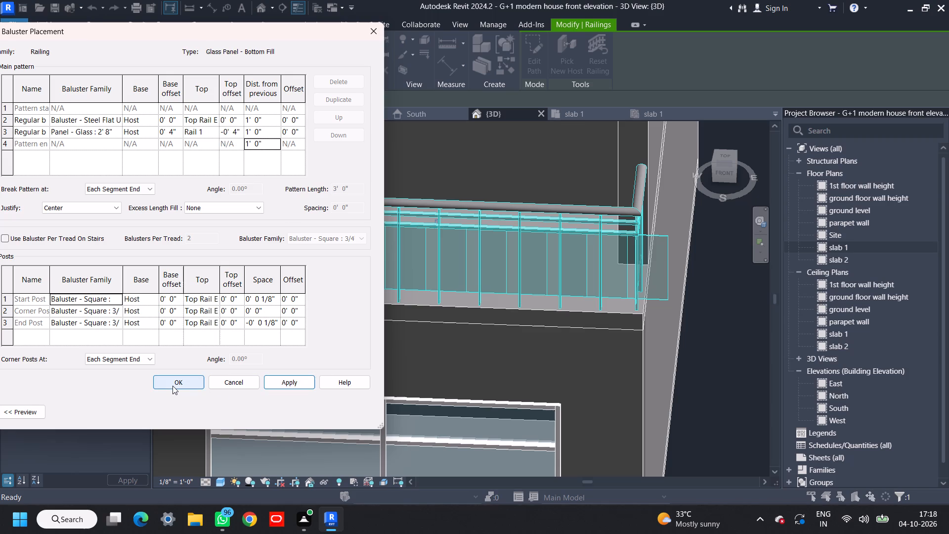
pyautogui.click(173, 386)
pyautogui.click(314, 403)
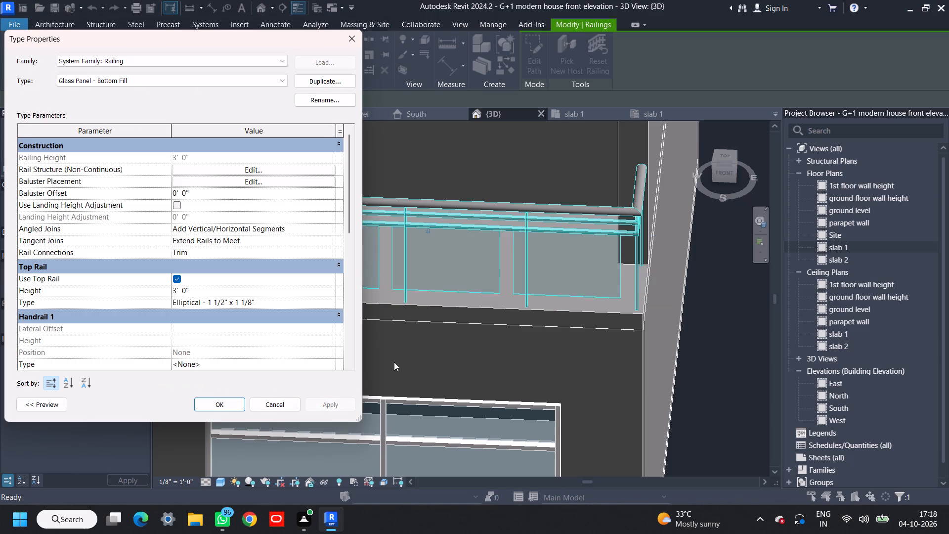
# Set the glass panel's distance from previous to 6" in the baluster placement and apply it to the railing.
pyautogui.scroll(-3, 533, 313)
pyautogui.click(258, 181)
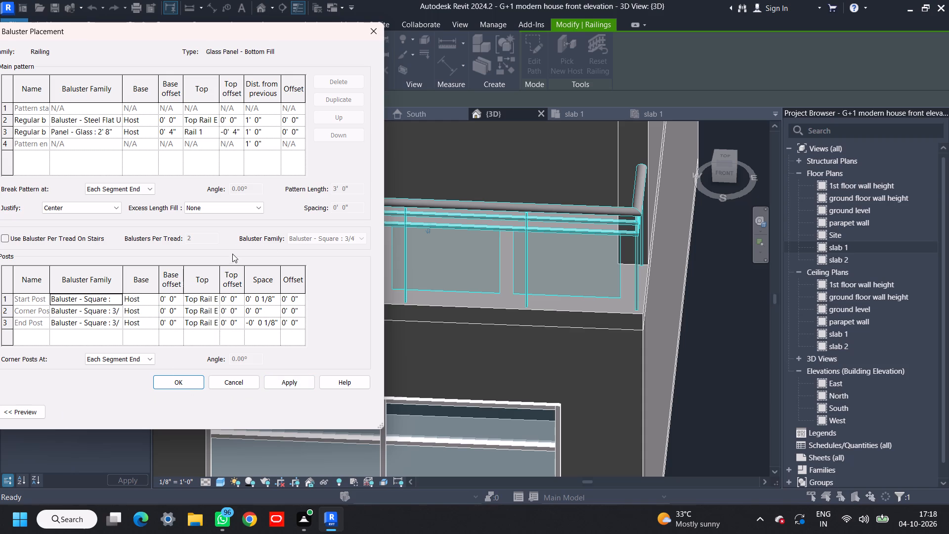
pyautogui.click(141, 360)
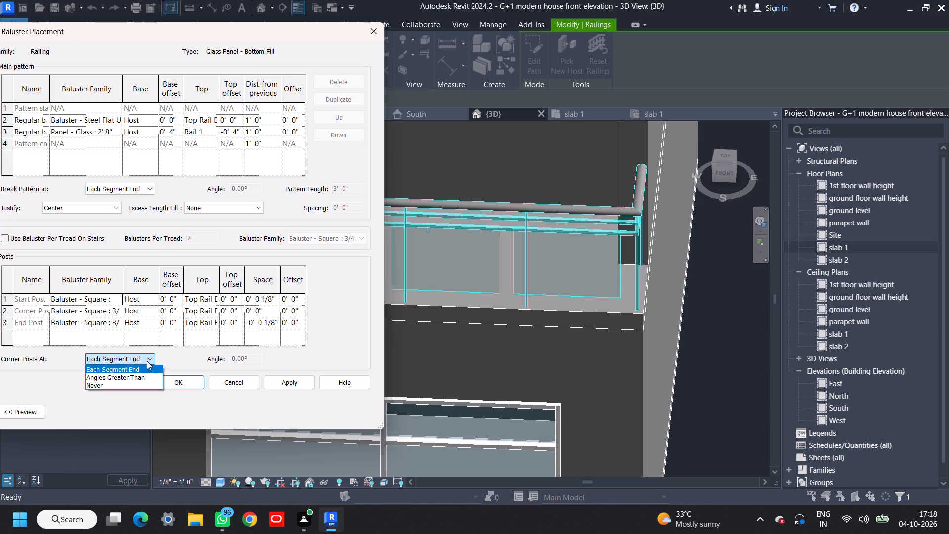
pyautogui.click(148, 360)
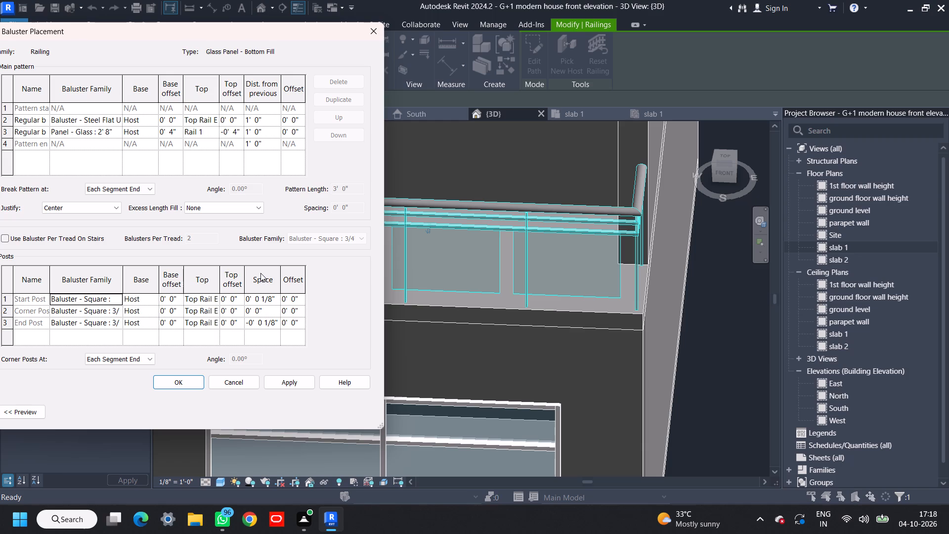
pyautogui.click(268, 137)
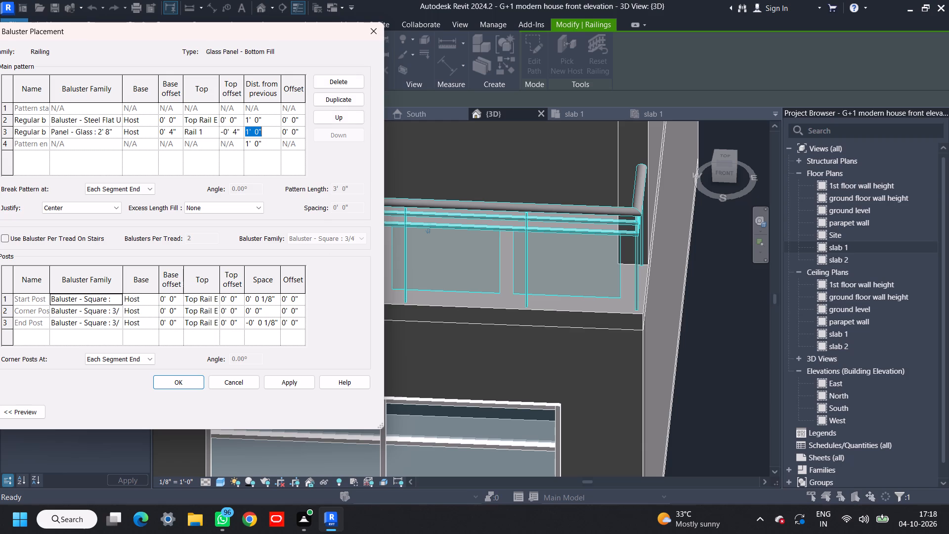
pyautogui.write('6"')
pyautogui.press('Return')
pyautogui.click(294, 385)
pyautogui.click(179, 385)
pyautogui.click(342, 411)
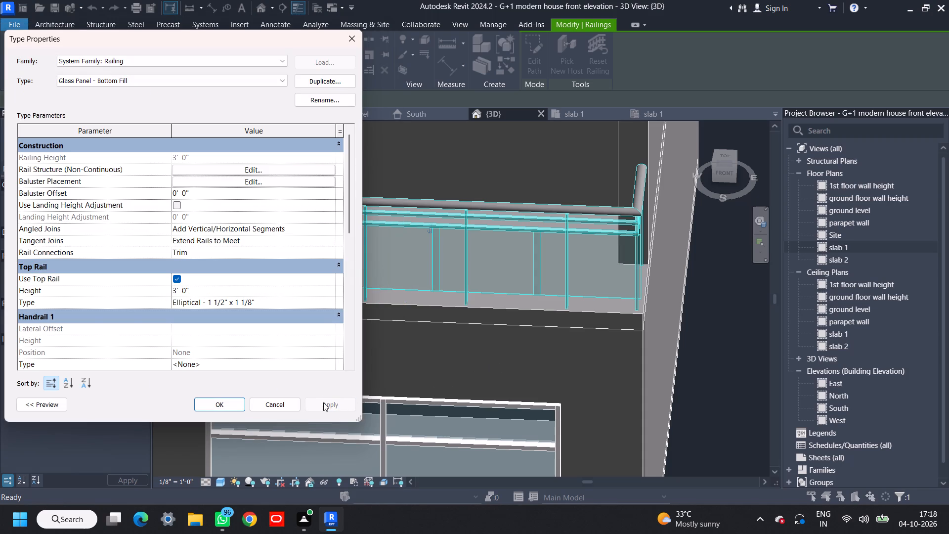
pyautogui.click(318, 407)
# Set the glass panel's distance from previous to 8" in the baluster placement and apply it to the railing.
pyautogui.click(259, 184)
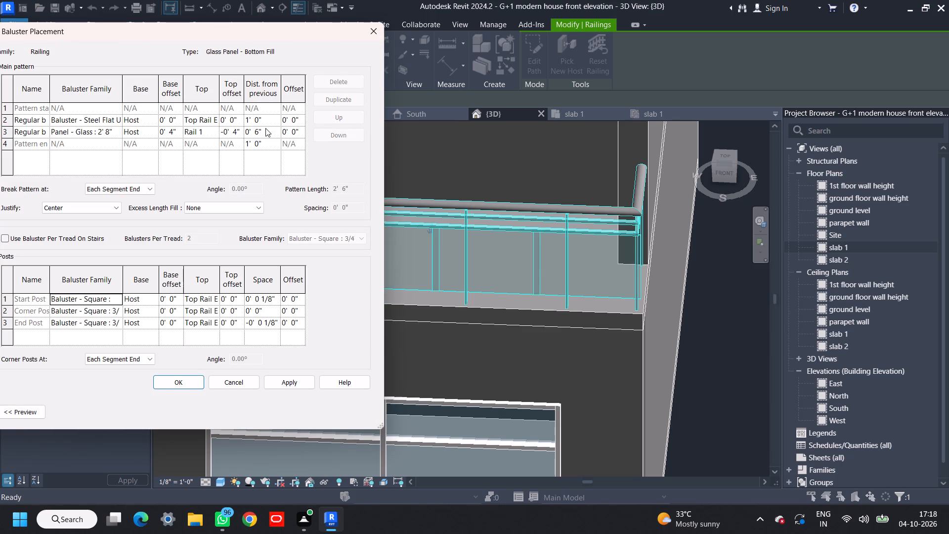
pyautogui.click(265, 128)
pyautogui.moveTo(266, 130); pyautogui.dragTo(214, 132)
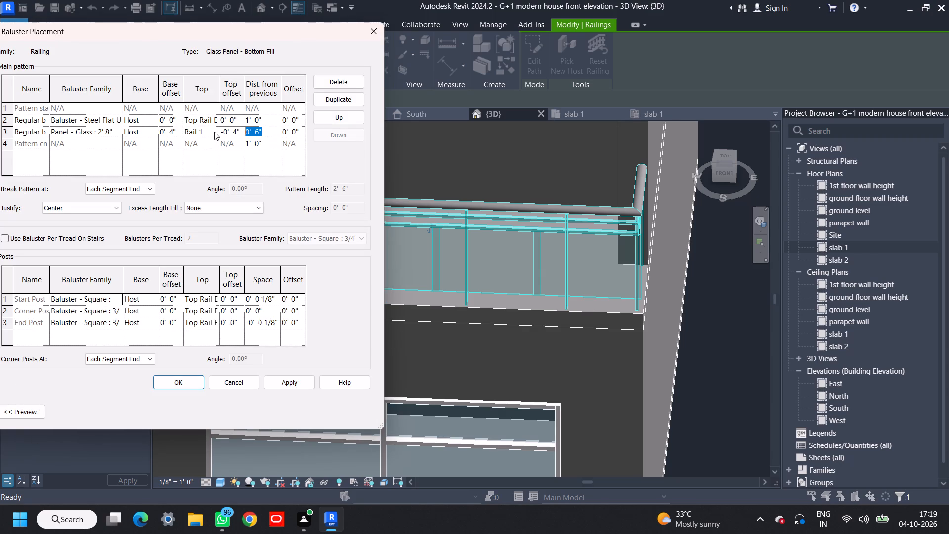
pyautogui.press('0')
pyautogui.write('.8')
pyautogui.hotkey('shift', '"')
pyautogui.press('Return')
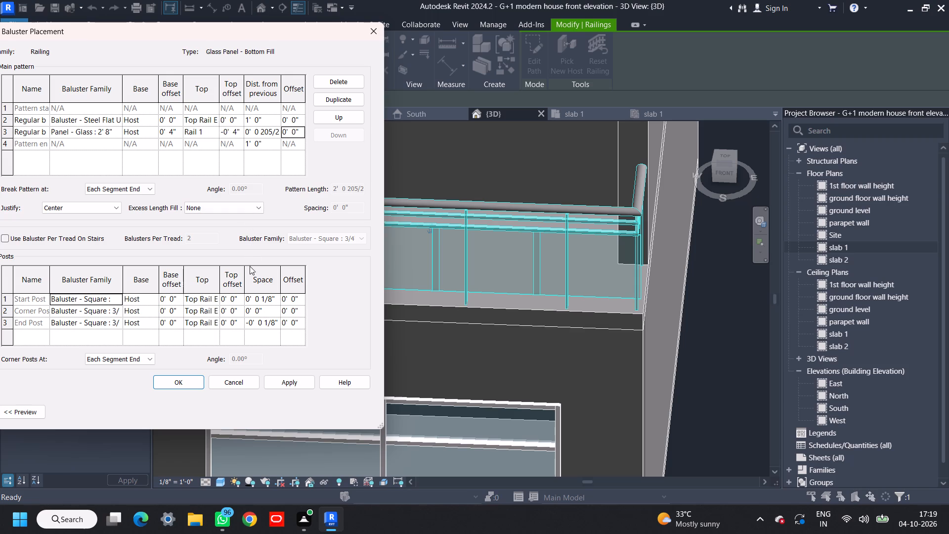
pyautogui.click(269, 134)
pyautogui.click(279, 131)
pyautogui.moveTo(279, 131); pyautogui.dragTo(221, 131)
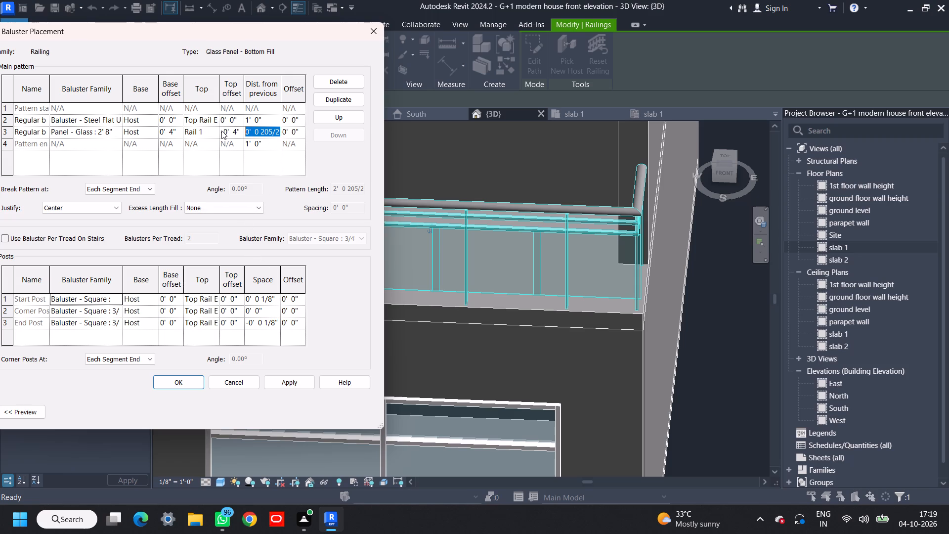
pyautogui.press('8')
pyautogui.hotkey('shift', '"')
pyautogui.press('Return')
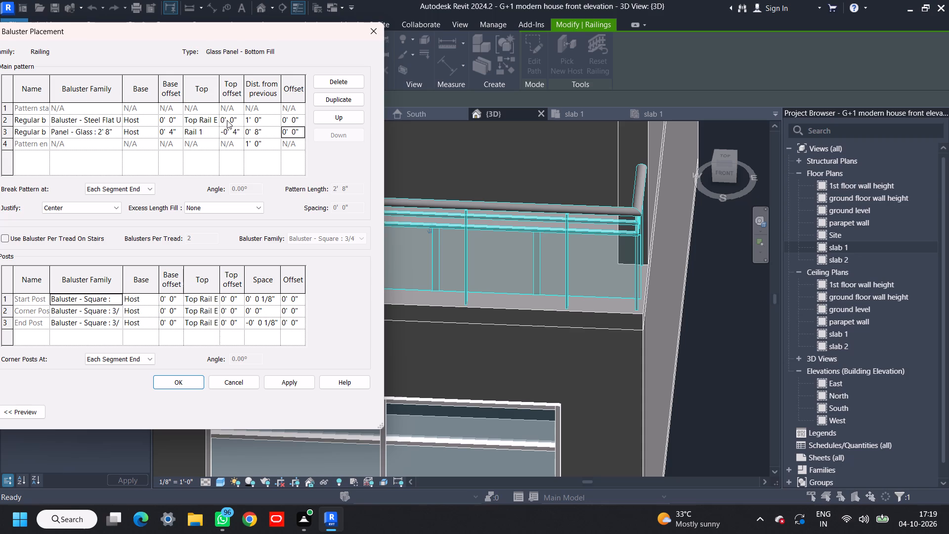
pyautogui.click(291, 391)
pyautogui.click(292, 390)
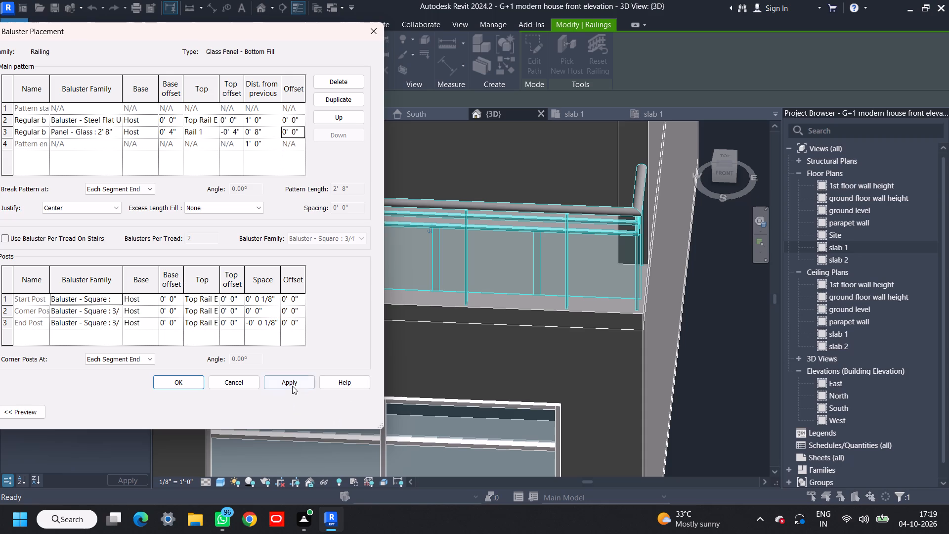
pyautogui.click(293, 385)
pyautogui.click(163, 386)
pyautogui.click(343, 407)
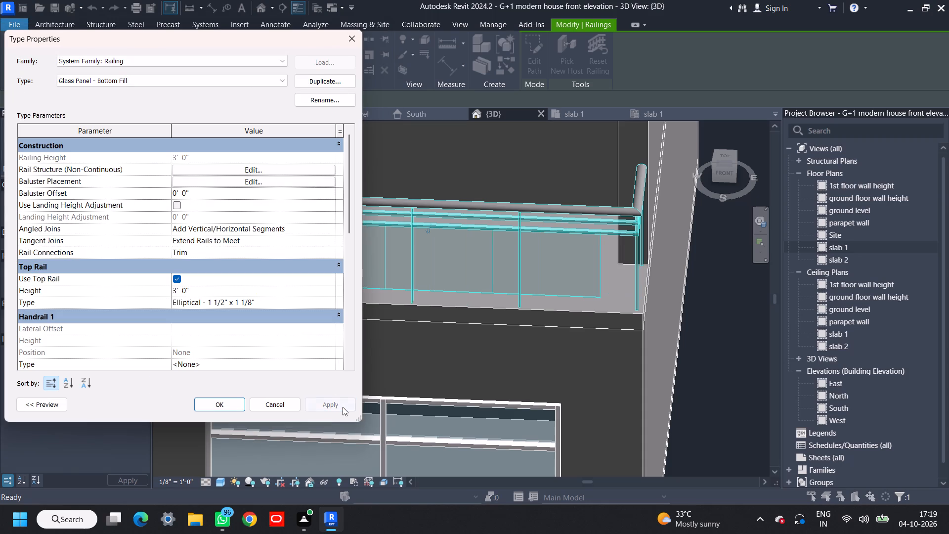
# Set the glass panel's distance from previous to 7" in the baluster placement, apply it and close the railing's type properties.
pyautogui.scroll(-4, 604, 338)
pyautogui.click(270, 179)
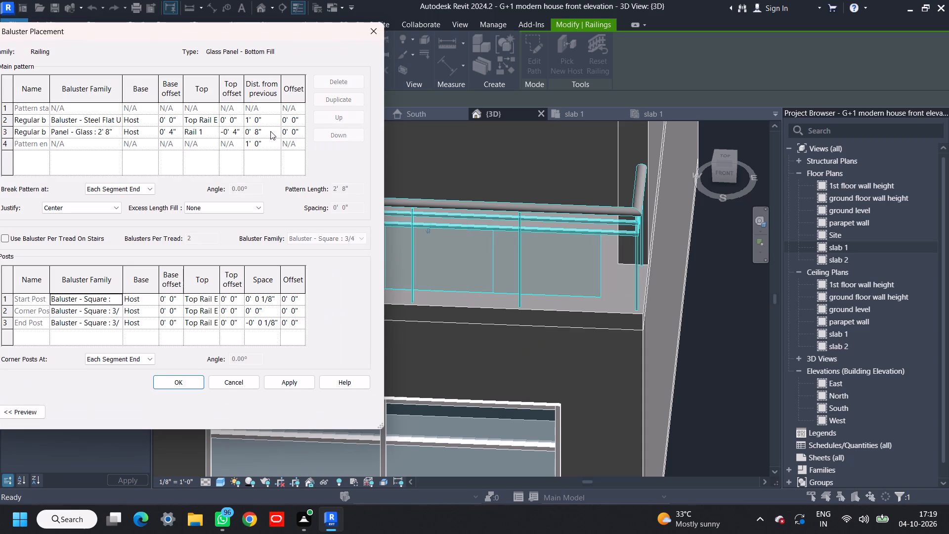
pyautogui.click(270, 131)
pyautogui.write('7"')
pyautogui.press('Return')
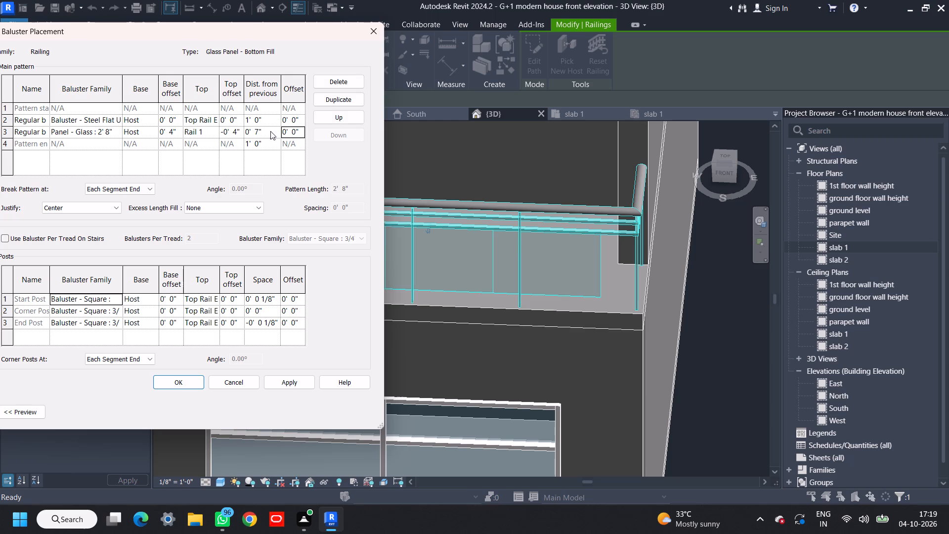
pyautogui.click(281, 387)
pyautogui.click(179, 382)
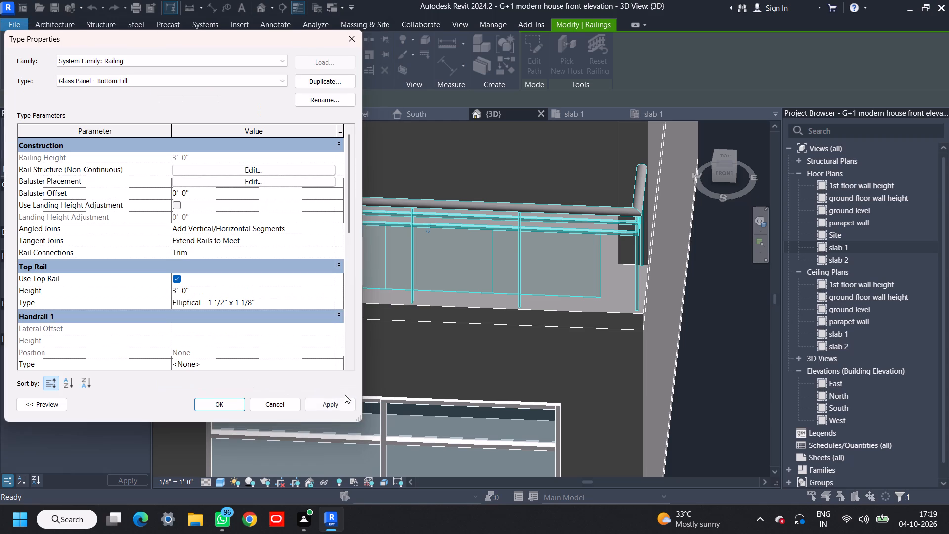
pyautogui.click(338, 408)
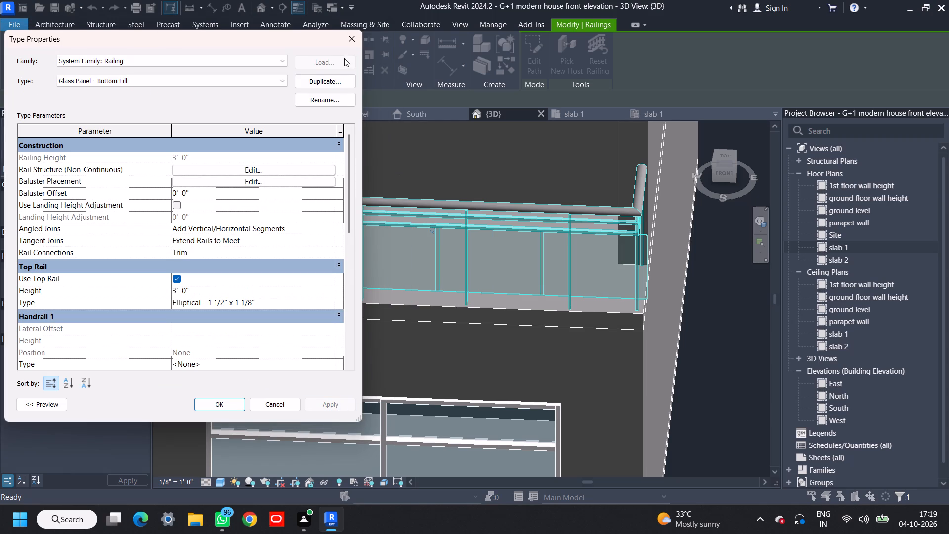
pyautogui.click(216, 407)
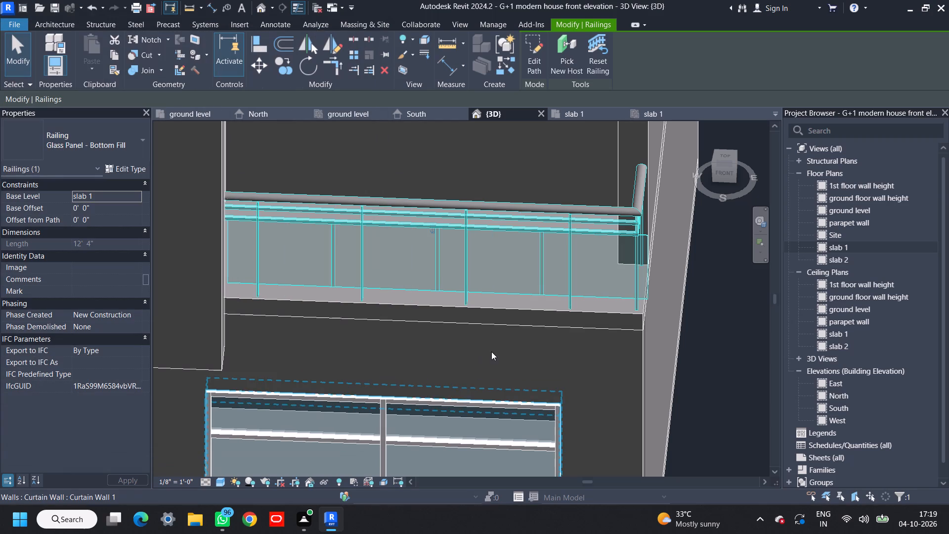
# Examine the balcony railing's glass panel and baluster spacing from the front and at the corner in the 3D view.
pyautogui.scroll(-4, 491, 351)
pyautogui.click(665, 380)
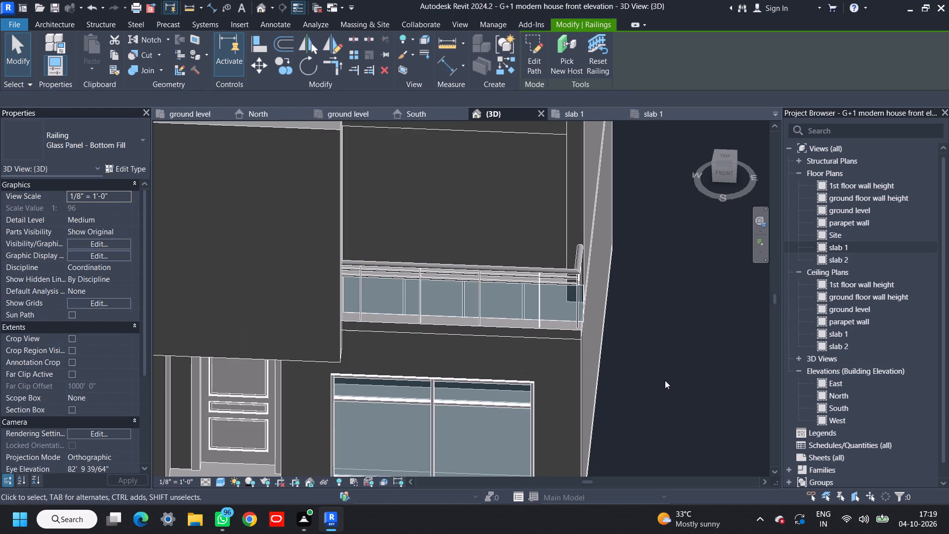
pyautogui.keyDown('shift'); pyautogui.moveTo(659, 419); pyautogui.dragTo(662, 309, button='middle'); pyautogui.keyUp('shift')
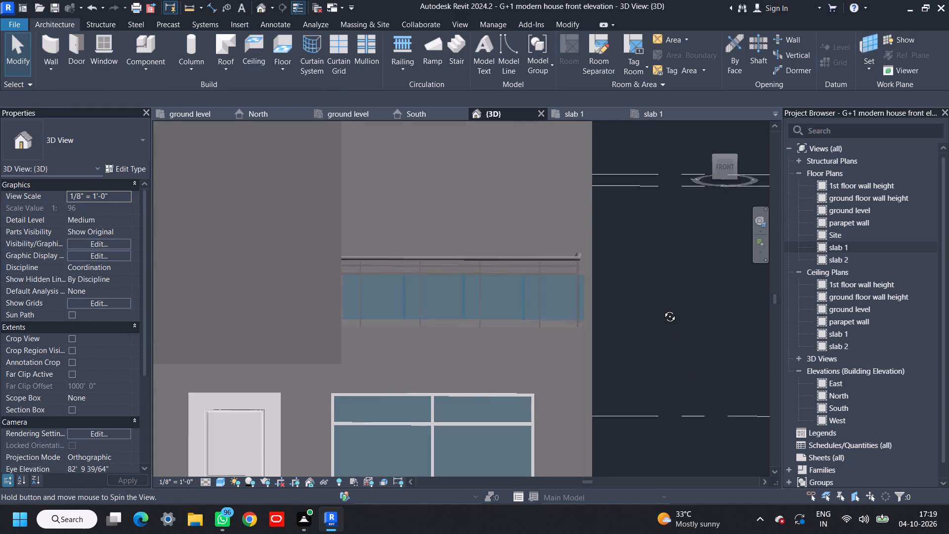
pyautogui.keyDown('shift'); pyautogui.moveTo(662, 309); pyautogui.dragTo(662, 308, button='middle'); pyautogui.keyUp('shift')
pyautogui.scroll(-4, 660, 311)
pyautogui.keyDown('shift'); pyautogui.moveTo(682, 358); pyautogui.dragTo(697, 343, button='middle'); pyautogui.keyUp('shift')
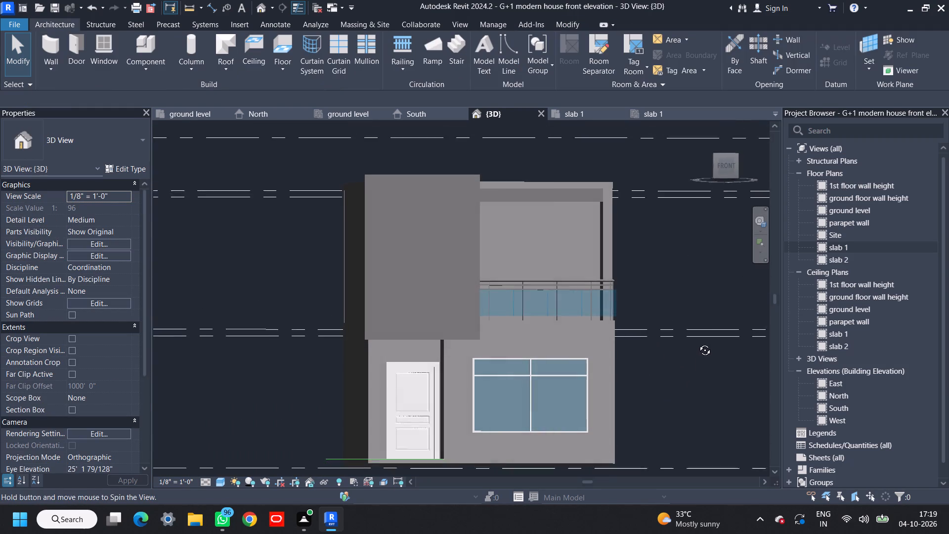
pyautogui.keyDown('shift'); pyautogui.moveTo(697, 343); pyautogui.dragTo(692, 328, button='middle'); pyautogui.keyUp('shift')
pyautogui.scroll(11, 583, 314)
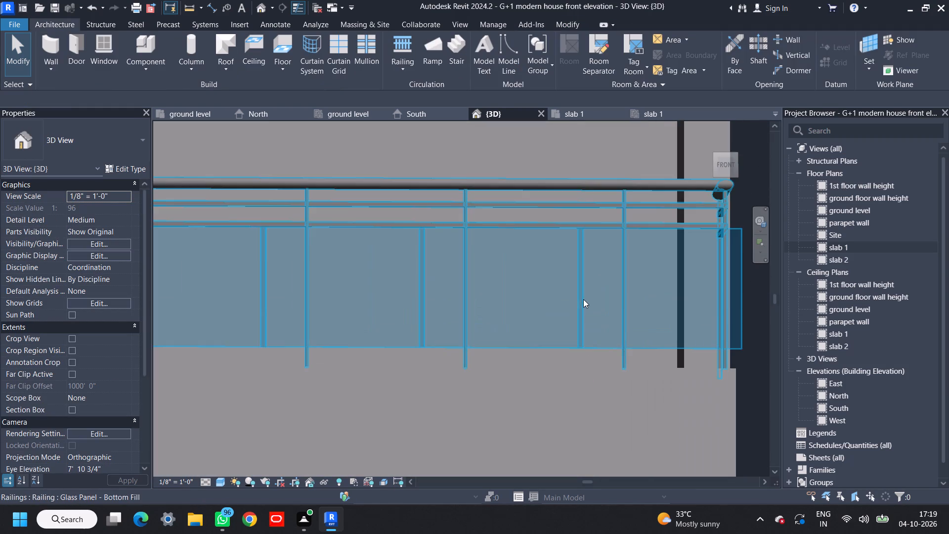
pyautogui.moveTo(583, 299); pyautogui.dragTo(473, 387, button='middle')
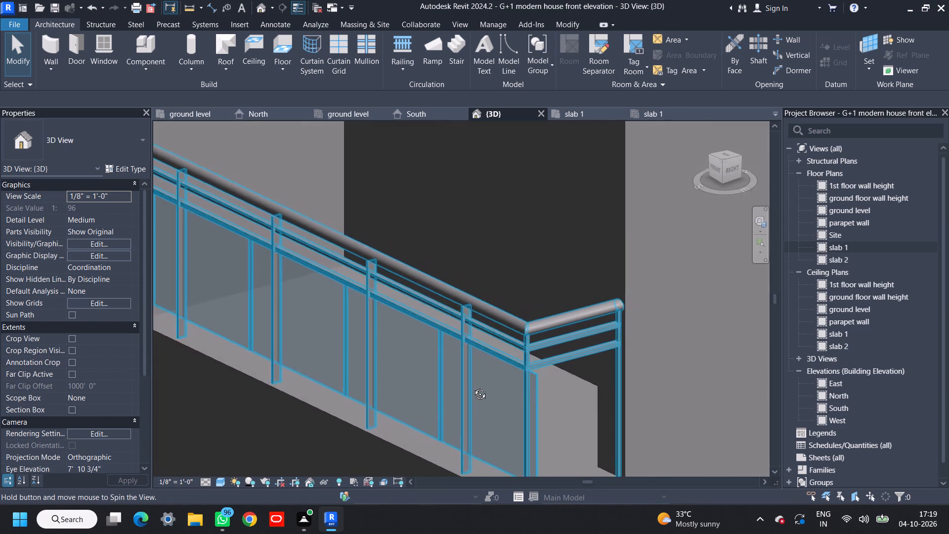
pyautogui.moveTo(473, 387); pyautogui.dragTo(511, 363, button='middle')
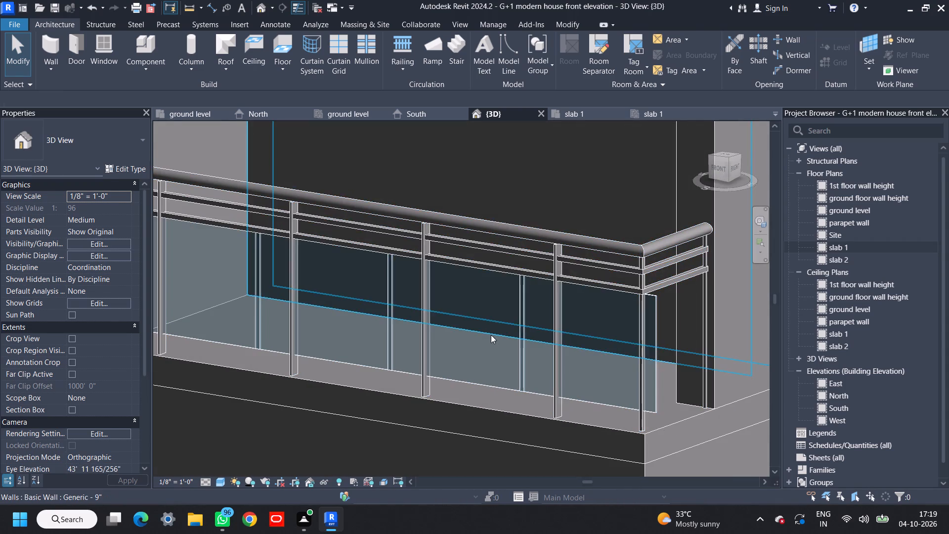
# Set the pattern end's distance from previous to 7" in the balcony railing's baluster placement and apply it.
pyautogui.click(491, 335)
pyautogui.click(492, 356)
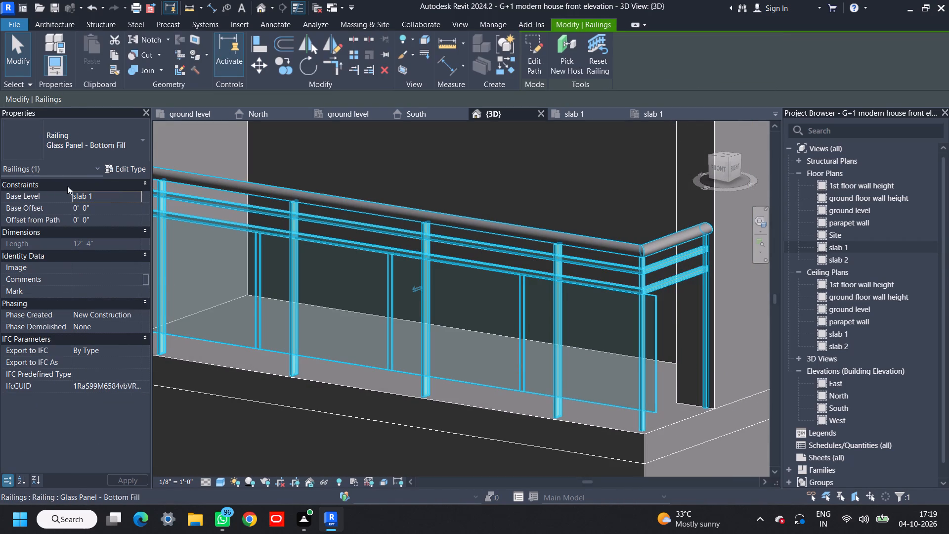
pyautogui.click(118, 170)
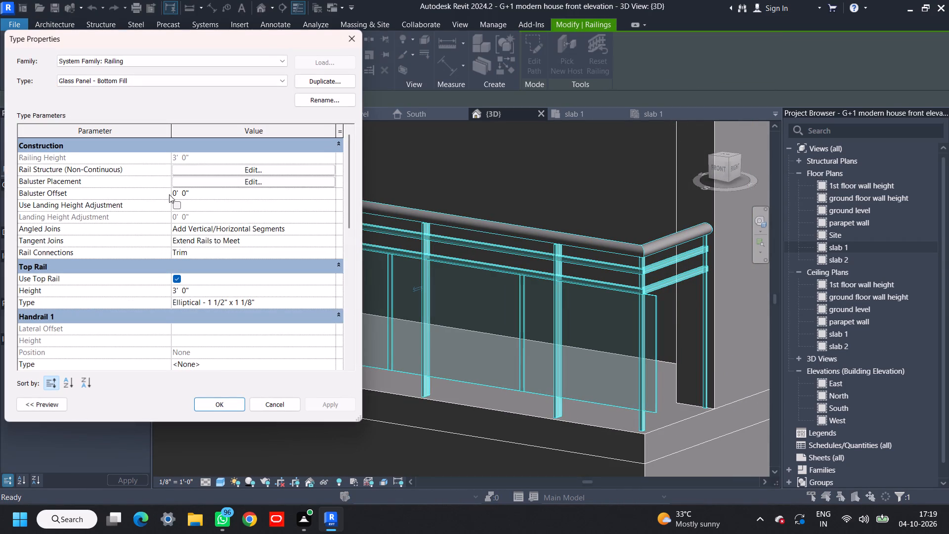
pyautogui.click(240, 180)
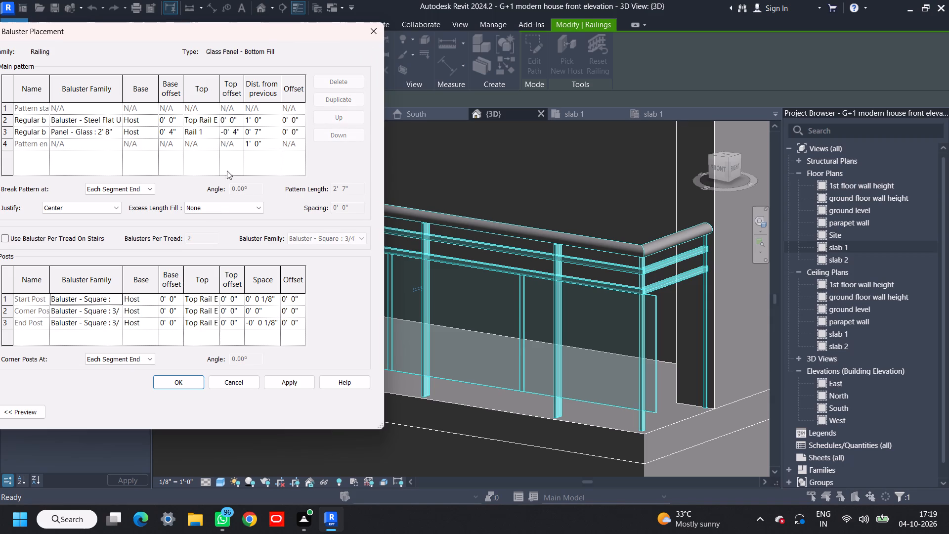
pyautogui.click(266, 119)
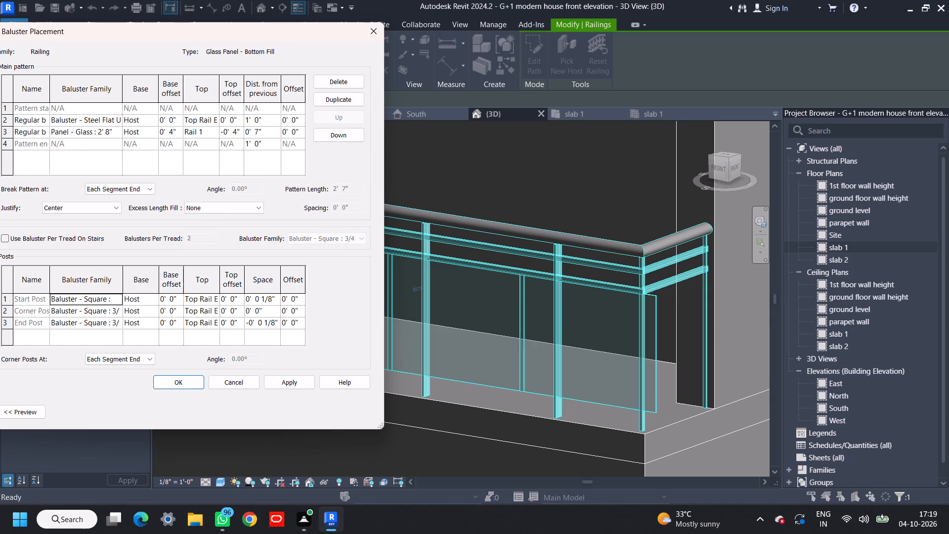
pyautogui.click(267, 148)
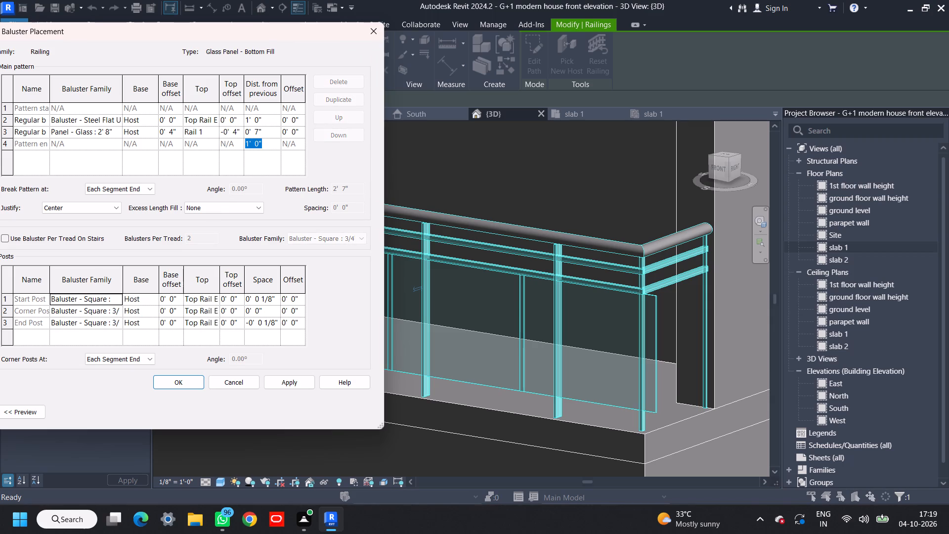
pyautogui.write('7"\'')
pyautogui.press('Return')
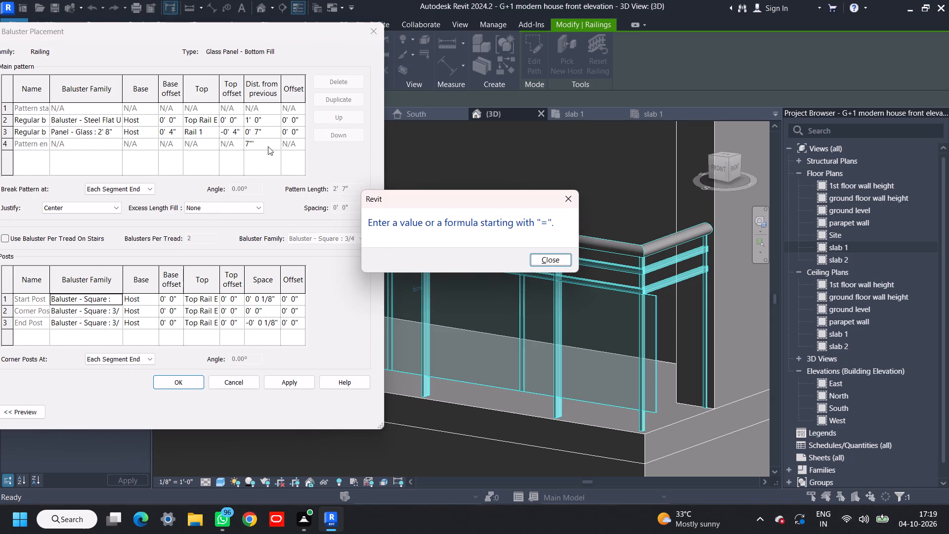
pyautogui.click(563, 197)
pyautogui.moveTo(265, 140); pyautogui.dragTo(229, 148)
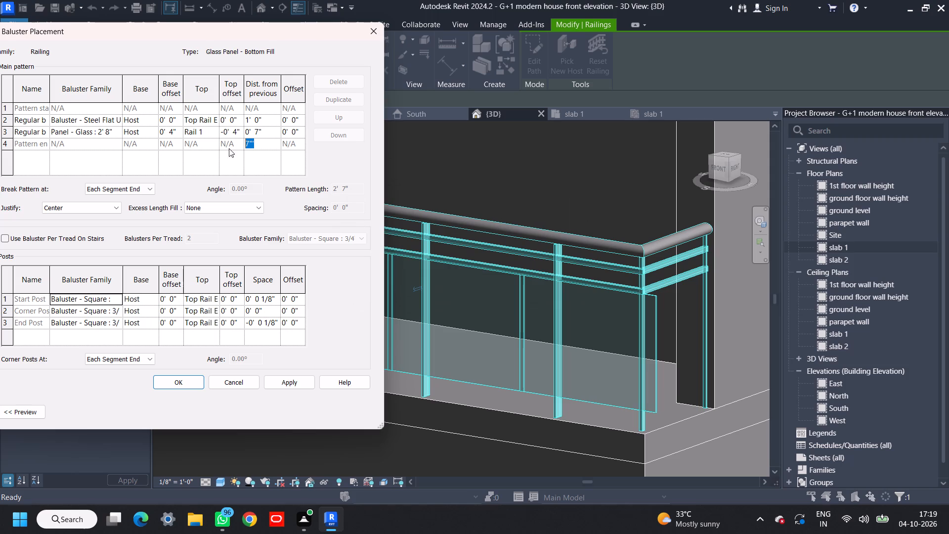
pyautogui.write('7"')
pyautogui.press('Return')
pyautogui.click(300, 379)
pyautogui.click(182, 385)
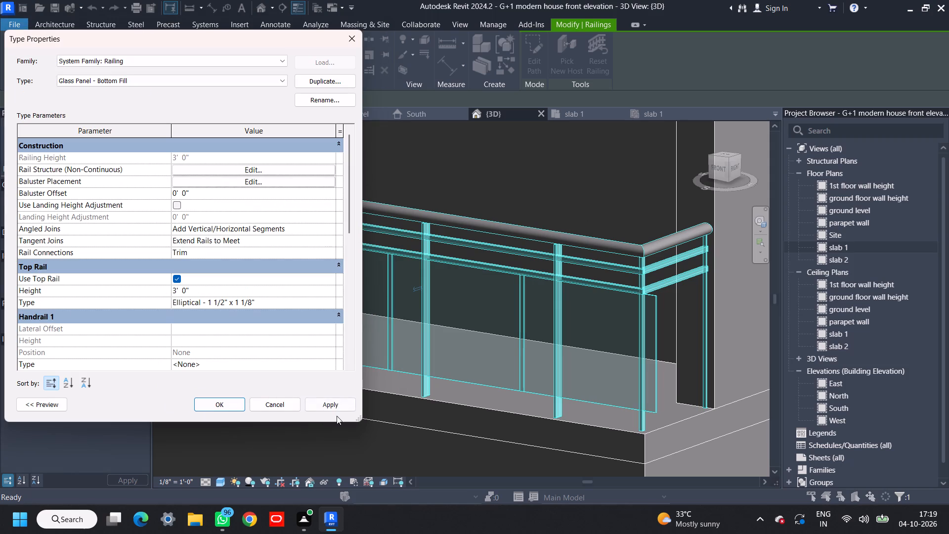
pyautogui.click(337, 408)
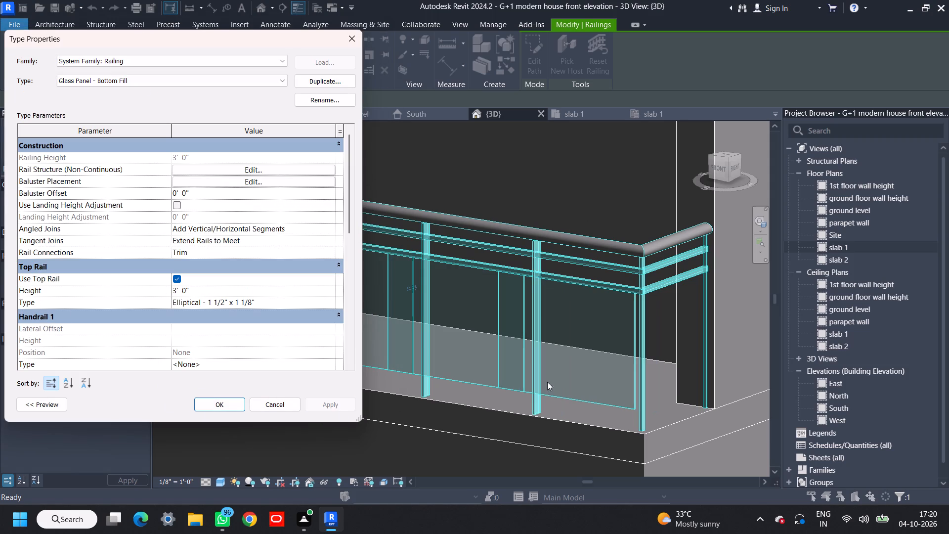
# Set the pattern end's distance from previous to 1' in the balcony railing's baluster placement.
pyautogui.scroll(-2, 609, 386)
pyautogui.click(241, 180)
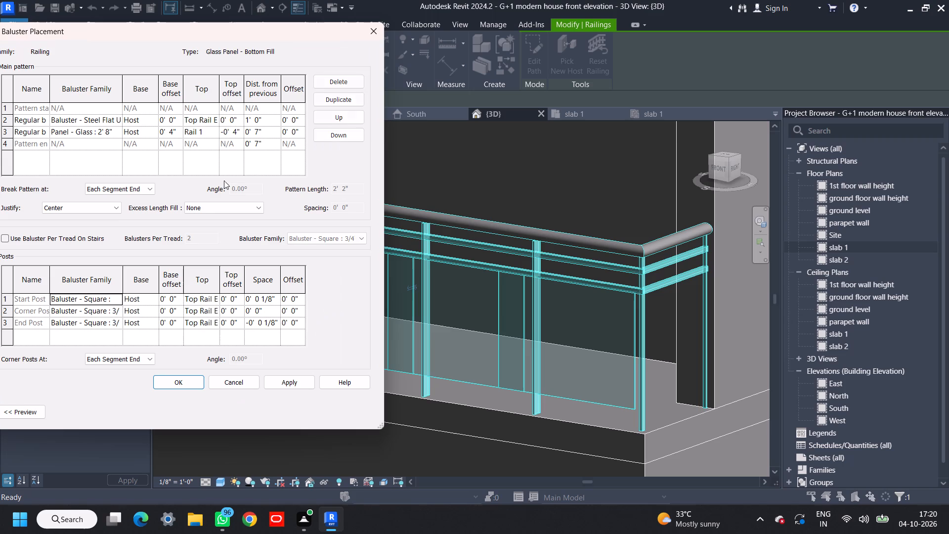
pyautogui.click(268, 139)
pyautogui.write("1'")
pyautogui.press('Return')
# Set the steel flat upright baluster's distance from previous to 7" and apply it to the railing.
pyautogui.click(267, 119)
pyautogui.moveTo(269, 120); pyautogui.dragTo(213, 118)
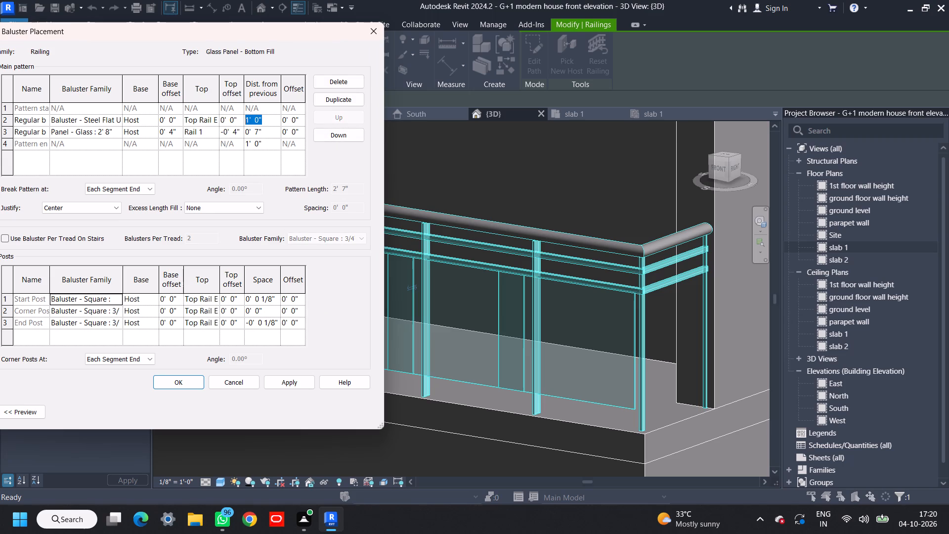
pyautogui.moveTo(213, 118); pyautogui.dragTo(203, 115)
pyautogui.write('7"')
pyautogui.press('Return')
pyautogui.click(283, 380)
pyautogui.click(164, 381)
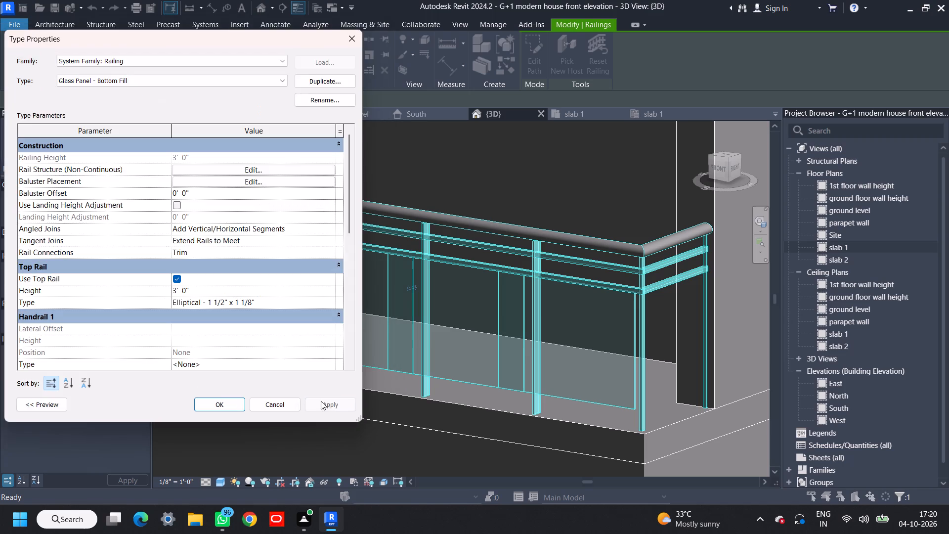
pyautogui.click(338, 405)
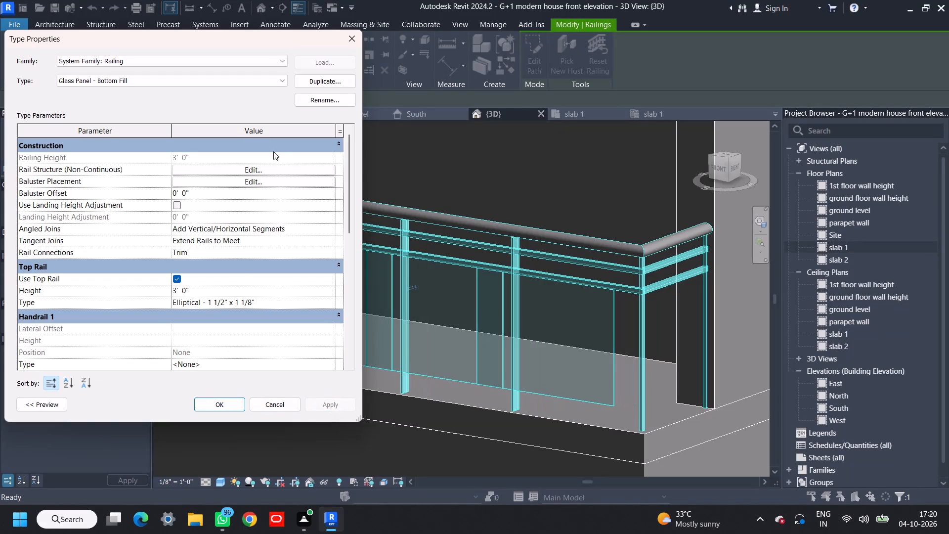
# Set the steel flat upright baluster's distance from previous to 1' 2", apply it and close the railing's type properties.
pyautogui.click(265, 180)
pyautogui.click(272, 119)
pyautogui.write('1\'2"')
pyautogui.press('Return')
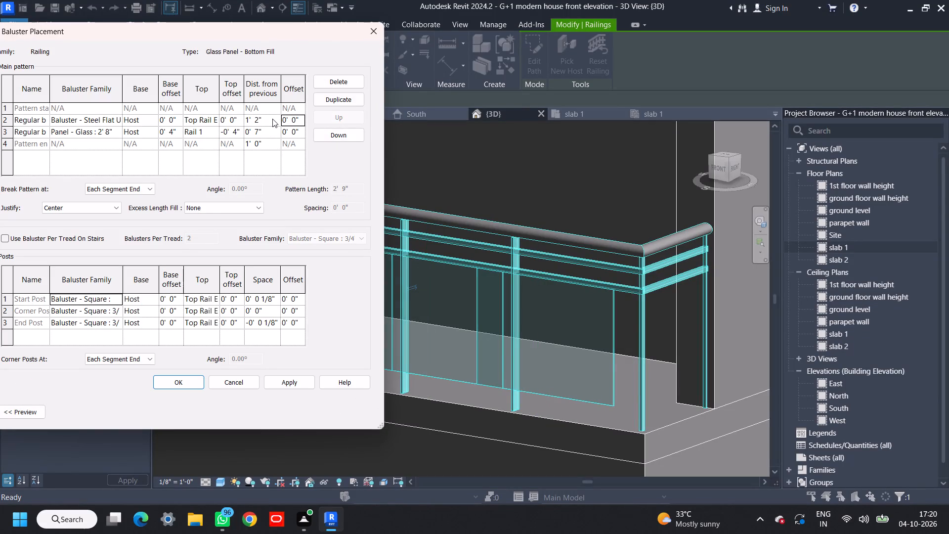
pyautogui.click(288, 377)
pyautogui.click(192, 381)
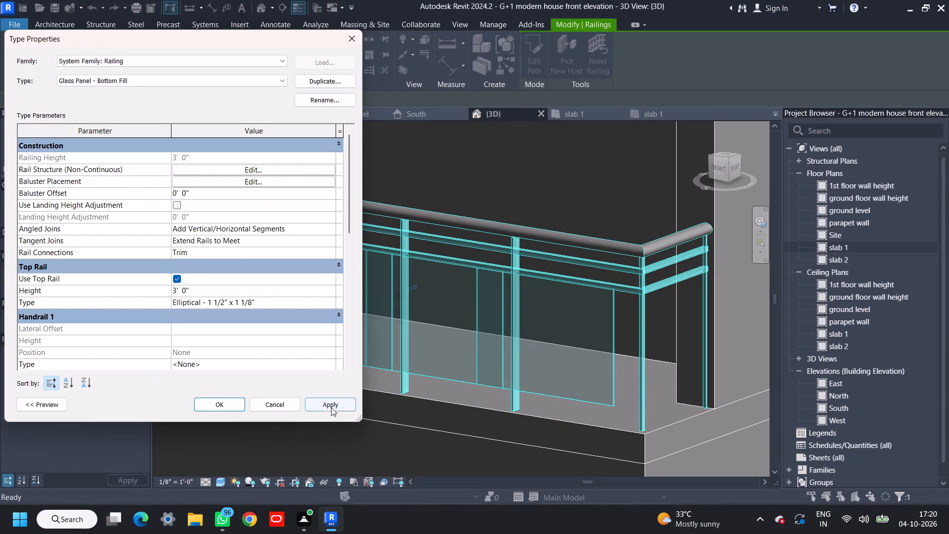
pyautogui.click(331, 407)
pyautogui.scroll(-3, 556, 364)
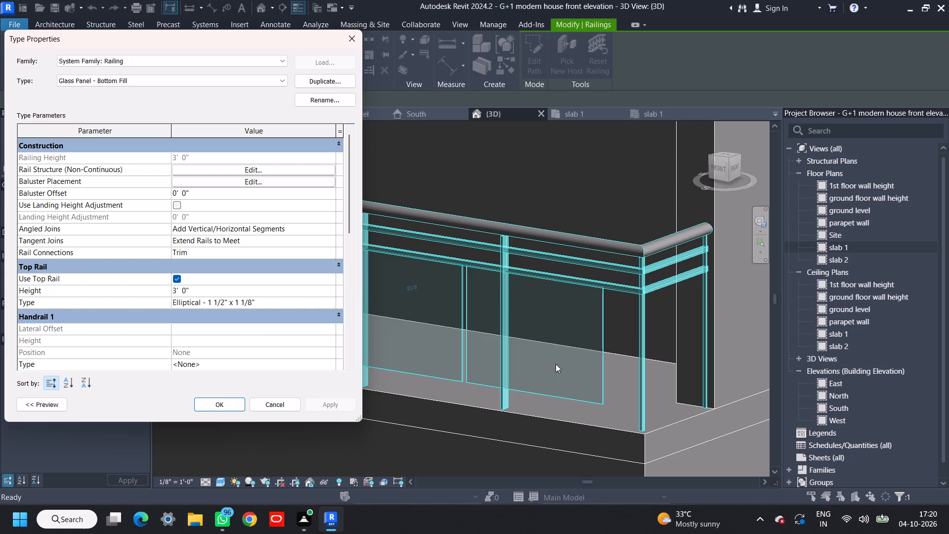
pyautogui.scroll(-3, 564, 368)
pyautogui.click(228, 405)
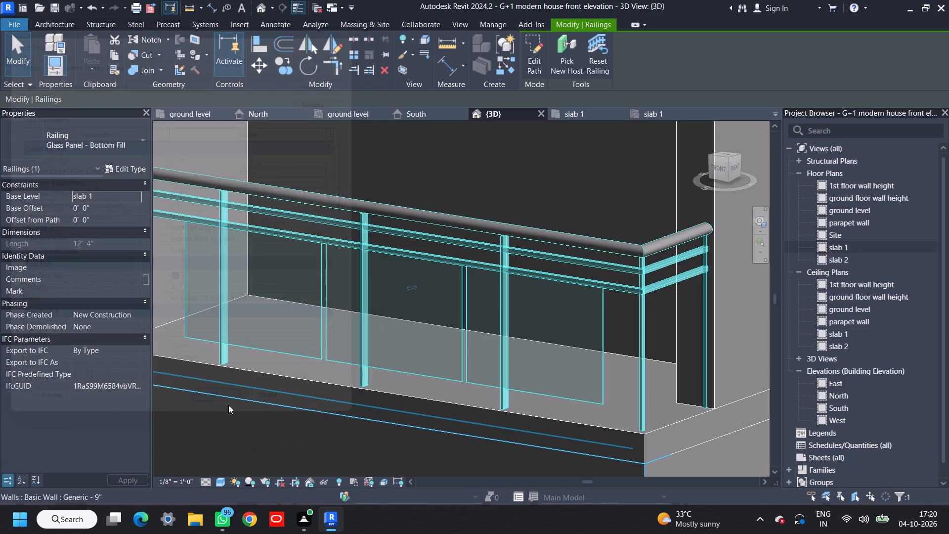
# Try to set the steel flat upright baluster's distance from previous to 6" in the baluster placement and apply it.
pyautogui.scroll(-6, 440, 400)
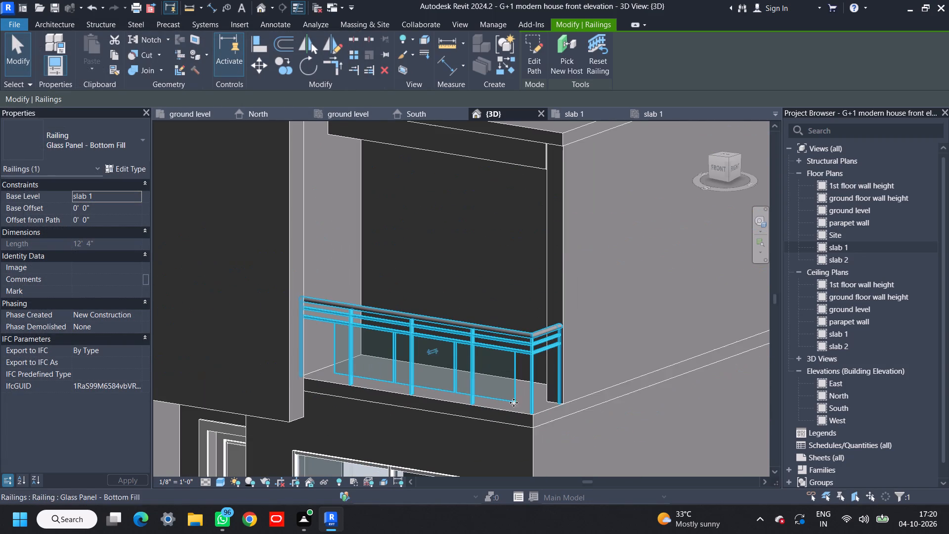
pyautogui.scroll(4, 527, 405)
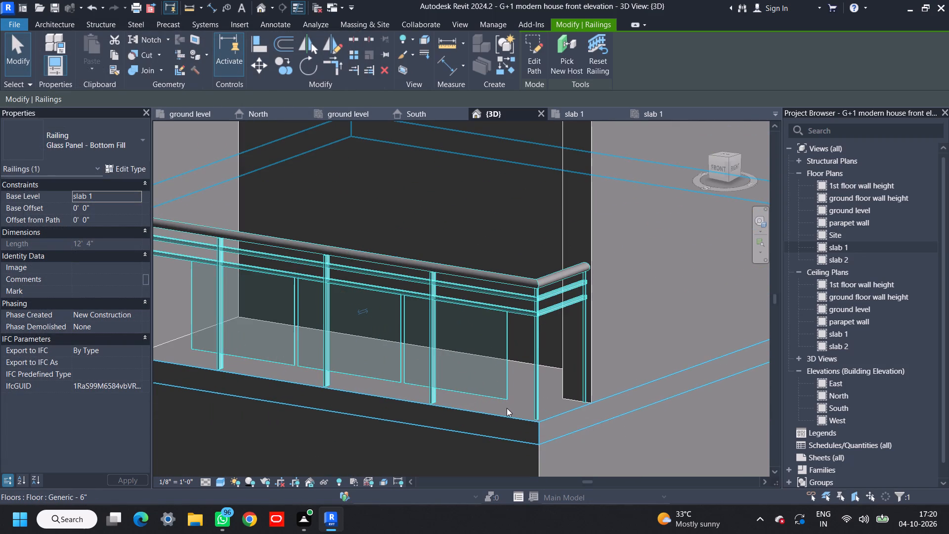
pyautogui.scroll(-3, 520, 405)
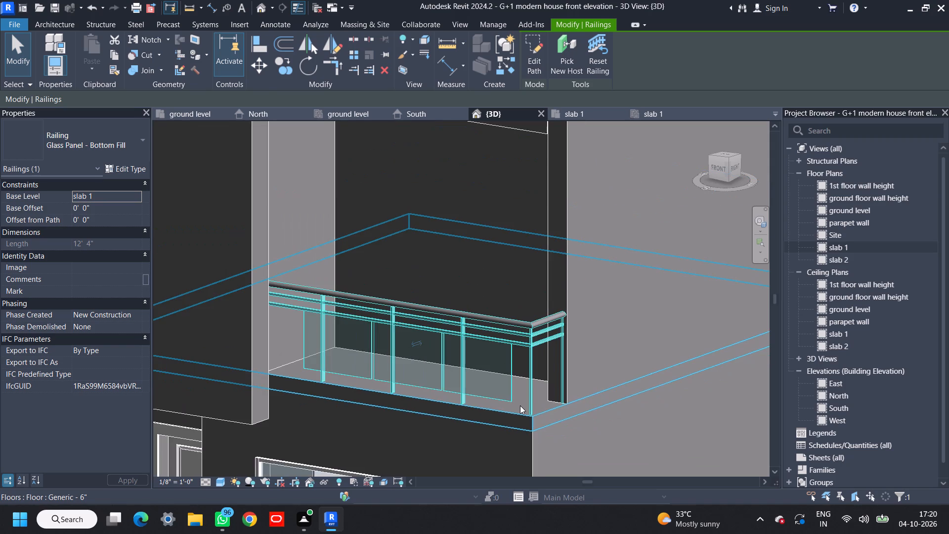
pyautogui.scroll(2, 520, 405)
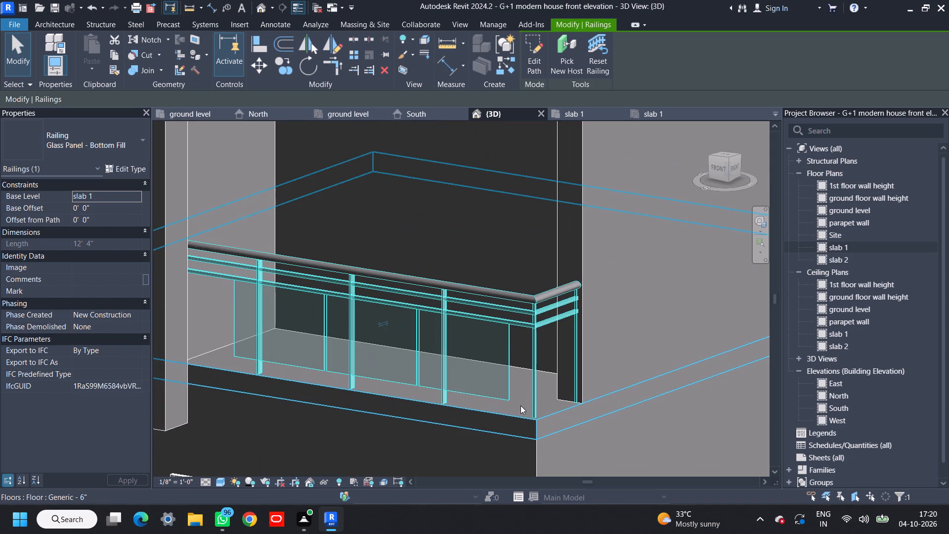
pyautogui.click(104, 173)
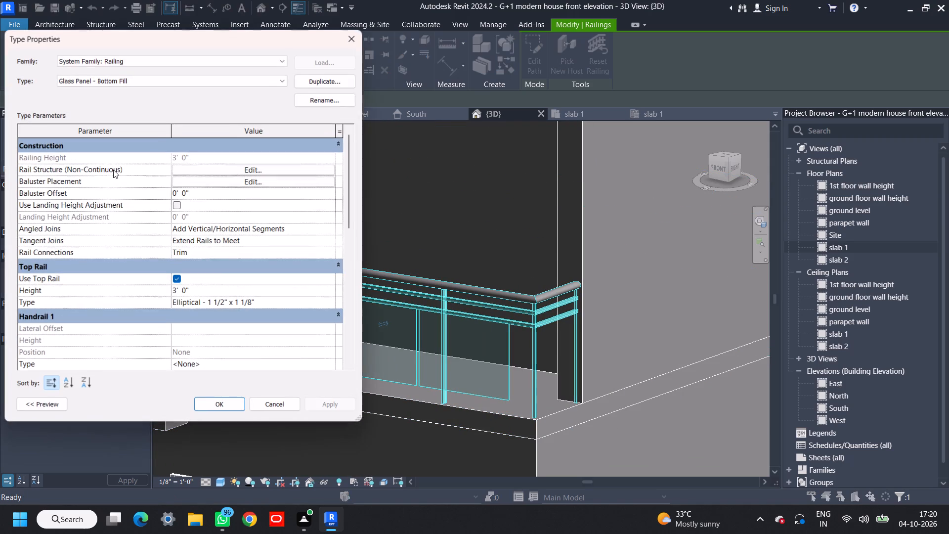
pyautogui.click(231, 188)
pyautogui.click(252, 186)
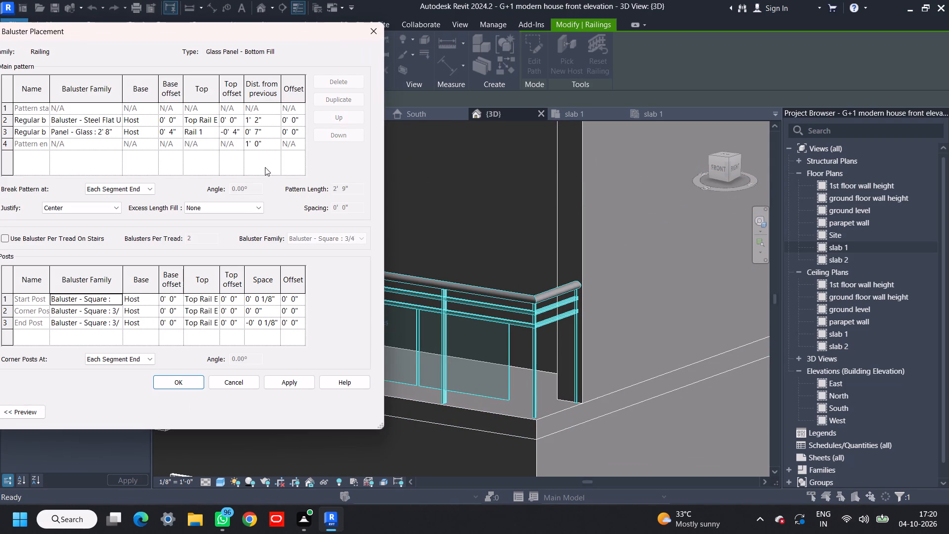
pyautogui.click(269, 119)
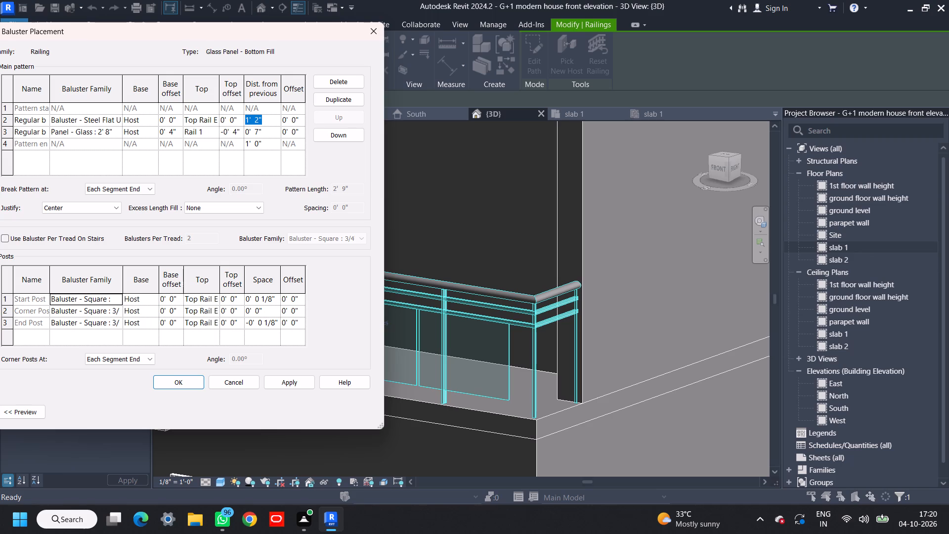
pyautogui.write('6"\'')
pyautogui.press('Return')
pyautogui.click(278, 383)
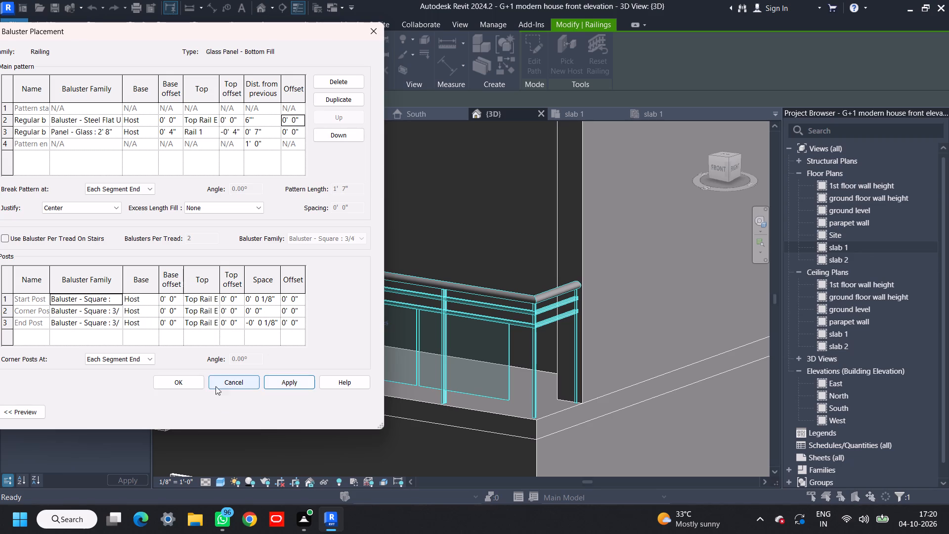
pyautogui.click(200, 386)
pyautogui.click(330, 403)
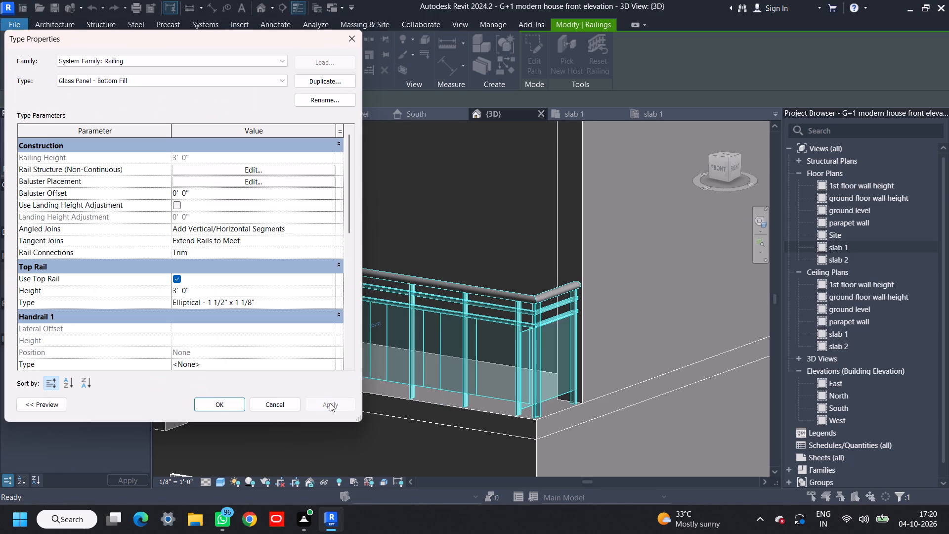
# Examine the railing's baluster placement settings, including the glass panel's baluster family, pattern length, justification and pattern break options.
pyautogui.scroll(-3, 595, 376)
pyautogui.click(249, 180)
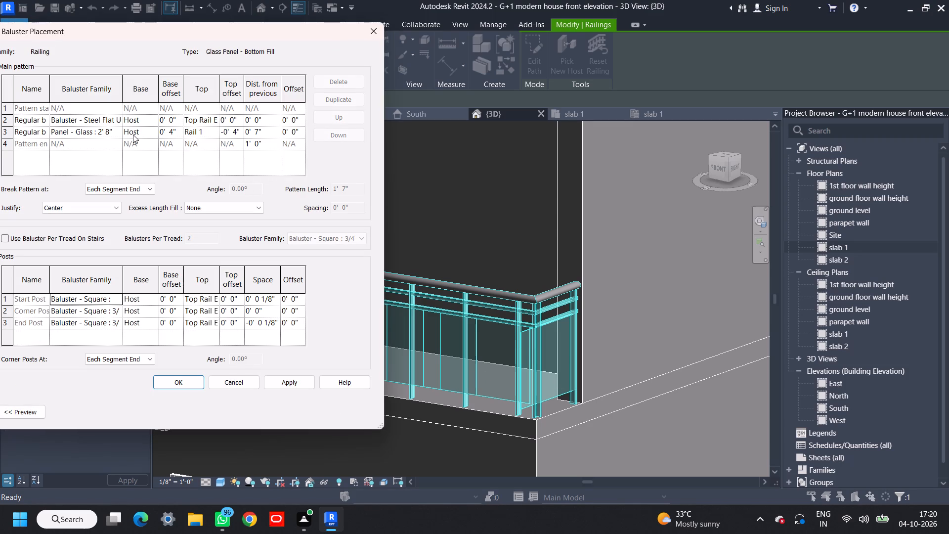
pyautogui.click(117, 134)
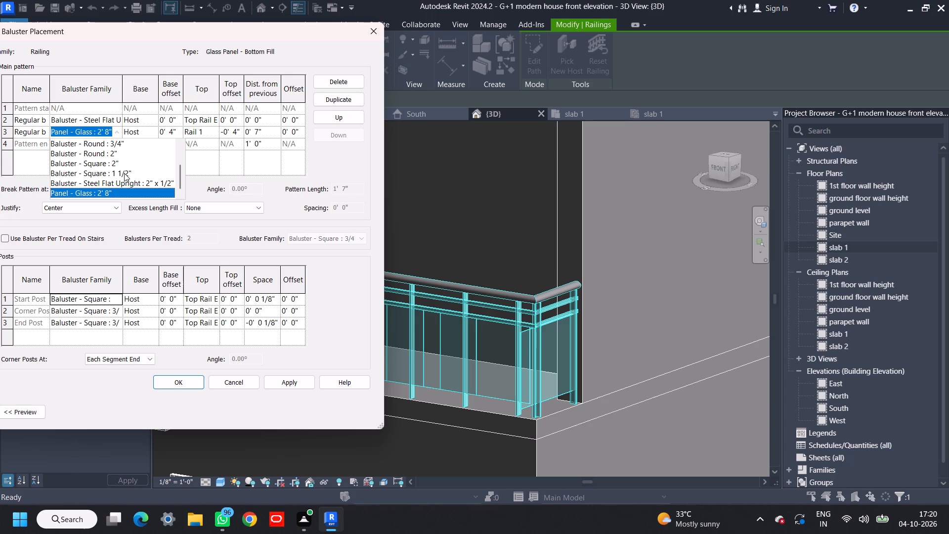
pyautogui.scroll(-4, 131, 178)
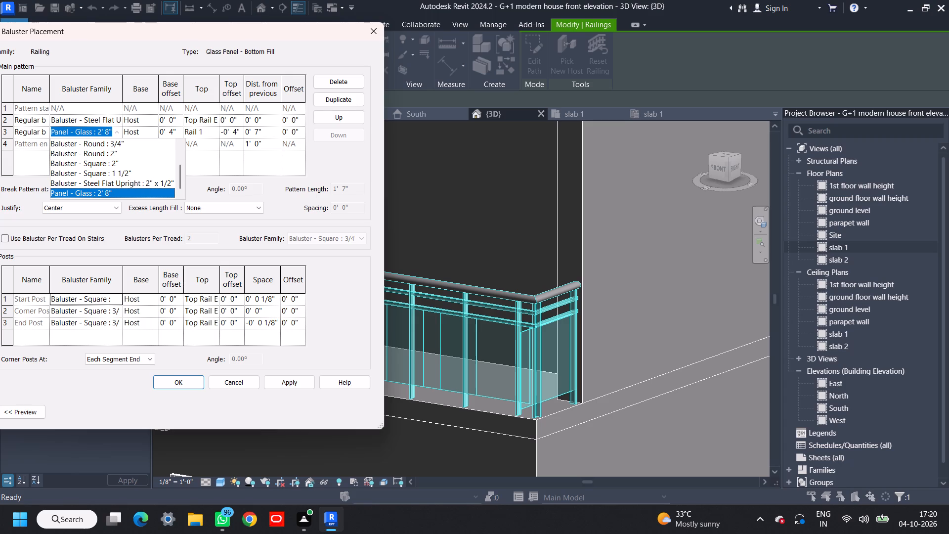
pyautogui.click(114, 133)
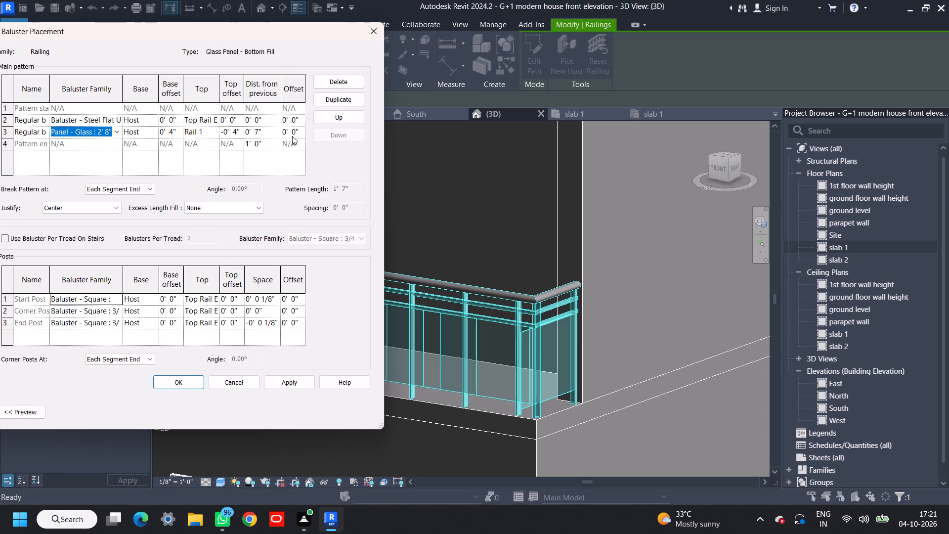
pyautogui.scroll(-1, 296, 136)
pyautogui.scroll(2, 296, 136)
pyautogui.click(343, 188)
pyautogui.click(303, 193)
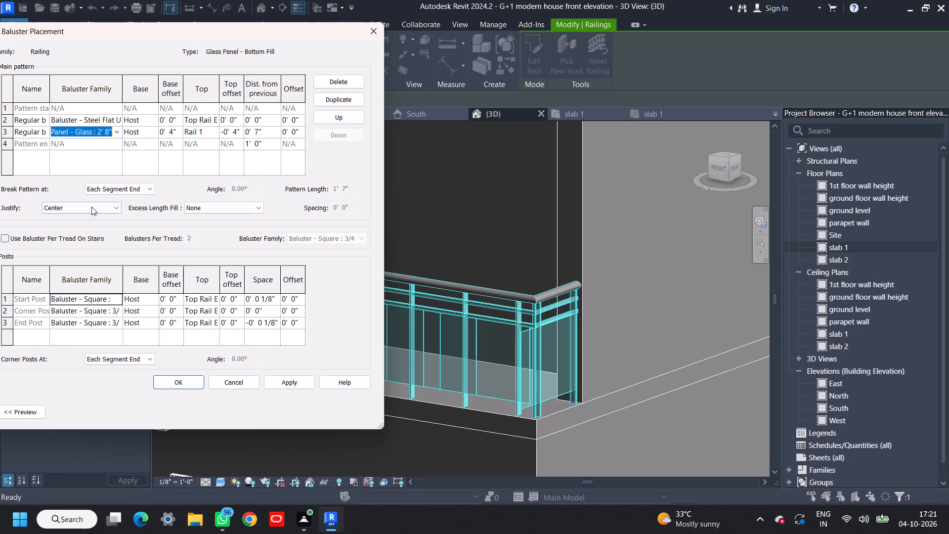
pyautogui.click(92, 206)
pyautogui.click(92, 206)
pyautogui.click(139, 188)
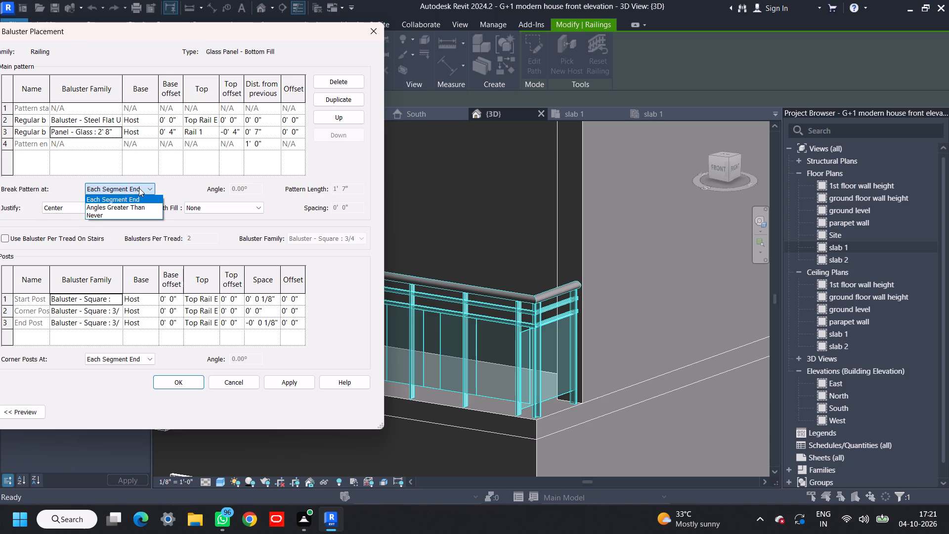
pyautogui.click(139, 188)
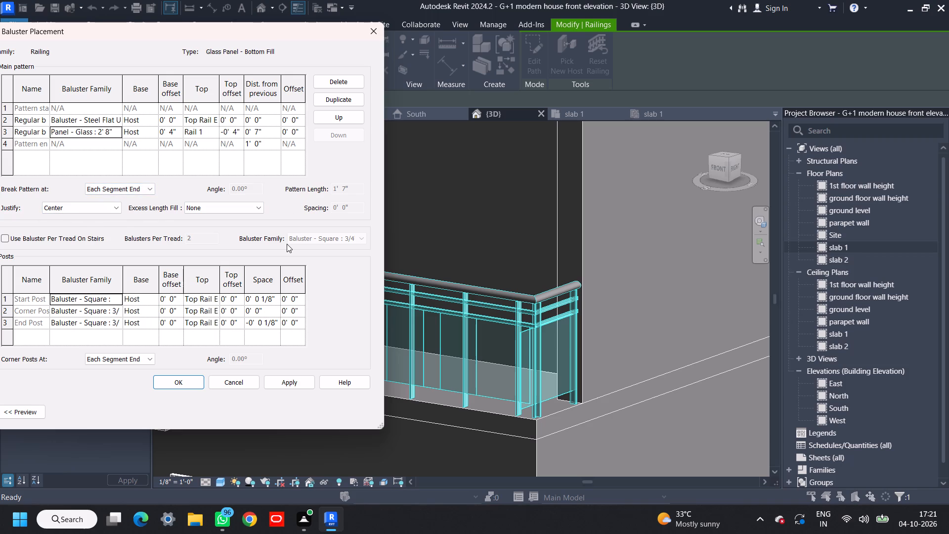
pyautogui.click(308, 240)
pyautogui.click(331, 238)
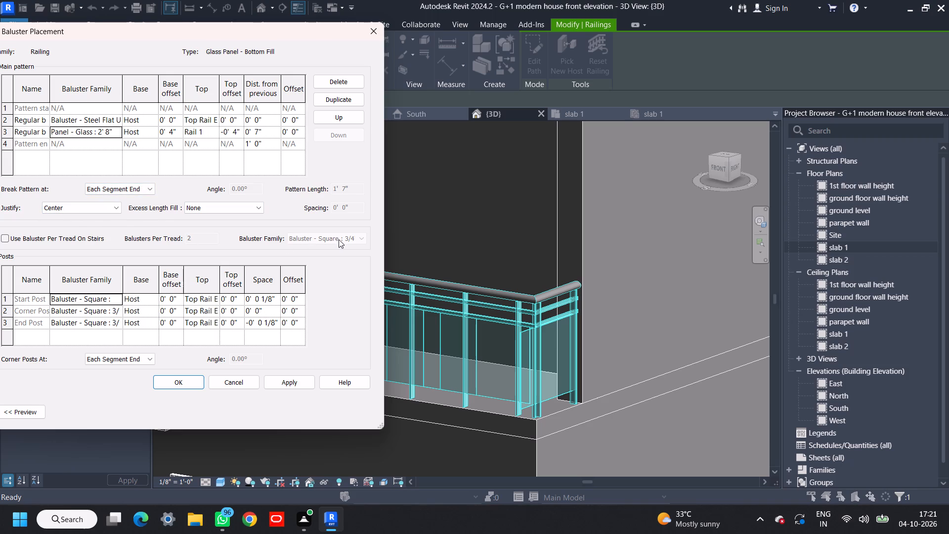
pyautogui.click(339, 239)
# Set the steel flat upright baluster's distance from previous to 1', apply it and close the railing's type properties.
pyautogui.click(266, 119)
pyautogui.moveTo(266, 119); pyautogui.dragTo(223, 119)
pyautogui.press('1')
pyautogui.press('Return')
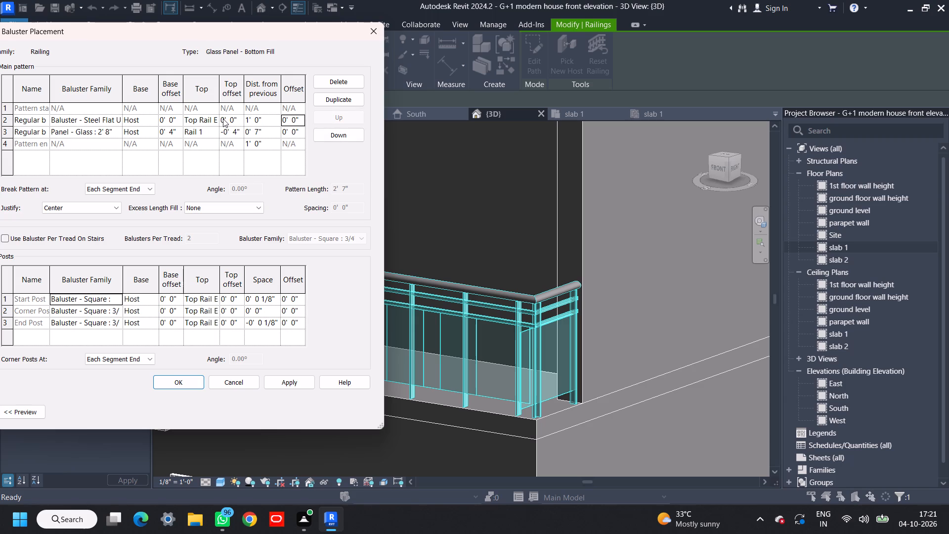
pyautogui.click(276, 386)
pyautogui.click(179, 383)
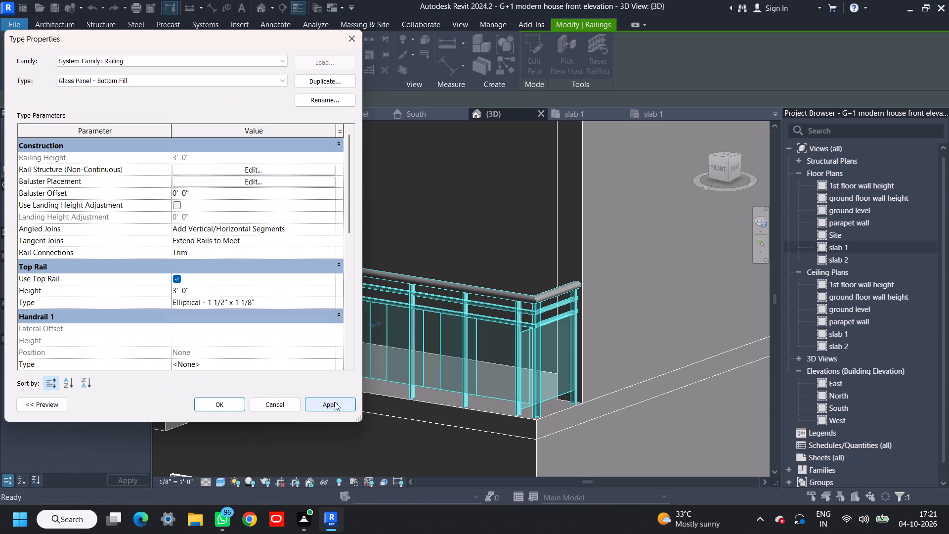
pyautogui.moveTo(335, 401); pyautogui.dragTo(329, 401)
pyautogui.click(229, 401)
# Deselect the balcony railing and examine its panel and baluster spacing from the front in the 3D view.
pyautogui.scroll(-7, 533, 358)
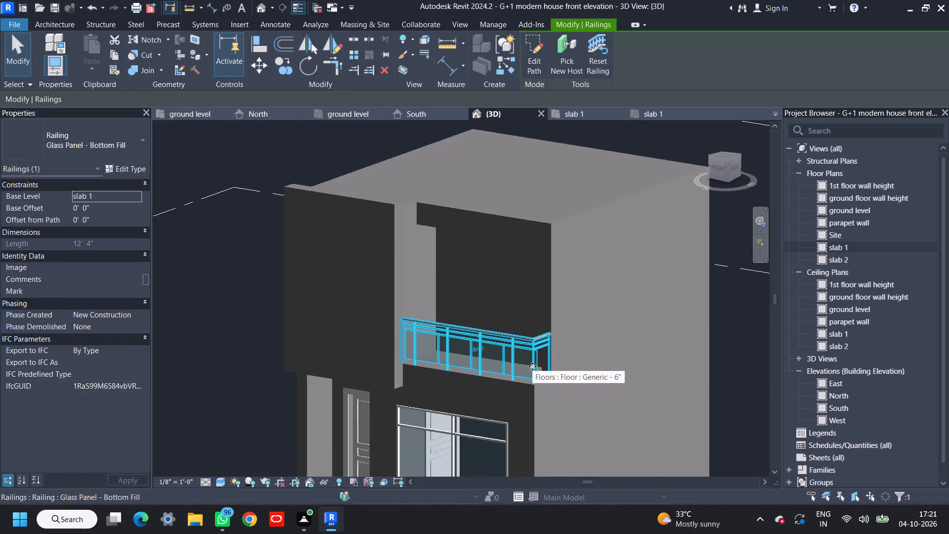
pyautogui.scroll(-4, 532, 370)
pyautogui.click(694, 346)
pyautogui.keyDown('shift'); pyautogui.moveTo(576, 362); pyautogui.dragTo(620, 355, button='middle'); pyautogui.keyUp('shift')
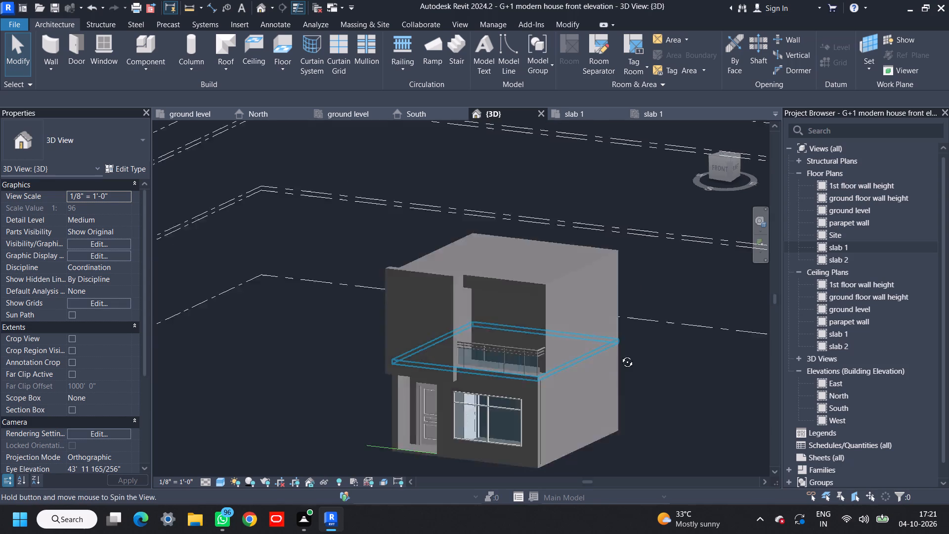
pyautogui.keyDown('shift'); pyautogui.moveTo(620, 355); pyautogui.dragTo(646, 317, button='middle'); pyautogui.keyUp('shift')
pyautogui.keyDown('shift'); pyautogui.moveTo(578, 393); pyautogui.dragTo(574, 383, button='middle'); pyautogui.keyUp('shift')
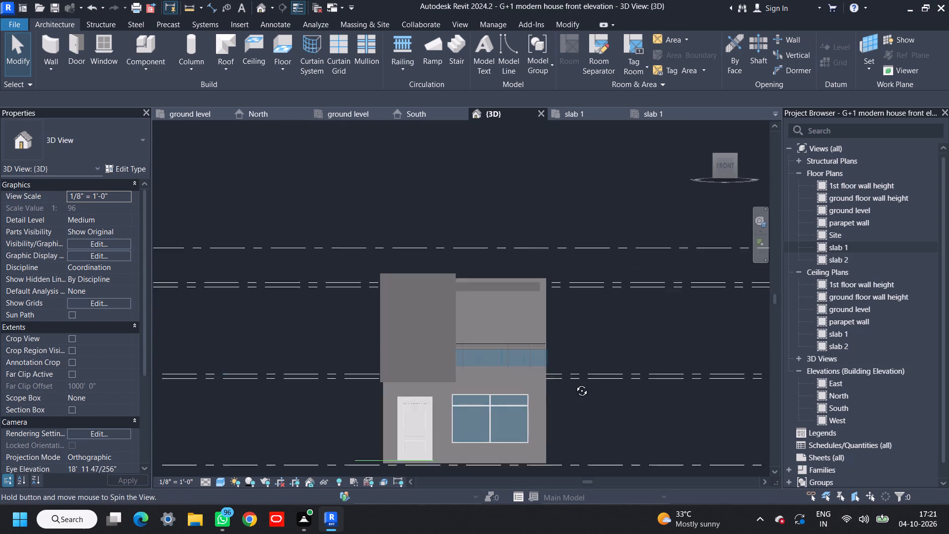
pyautogui.keyDown('shift'); pyautogui.moveTo(574, 383); pyautogui.dragTo(574, 398, button='middle'); pyautogui.keyUp('shift')
pyautogui.scroll(8, 545, 365)
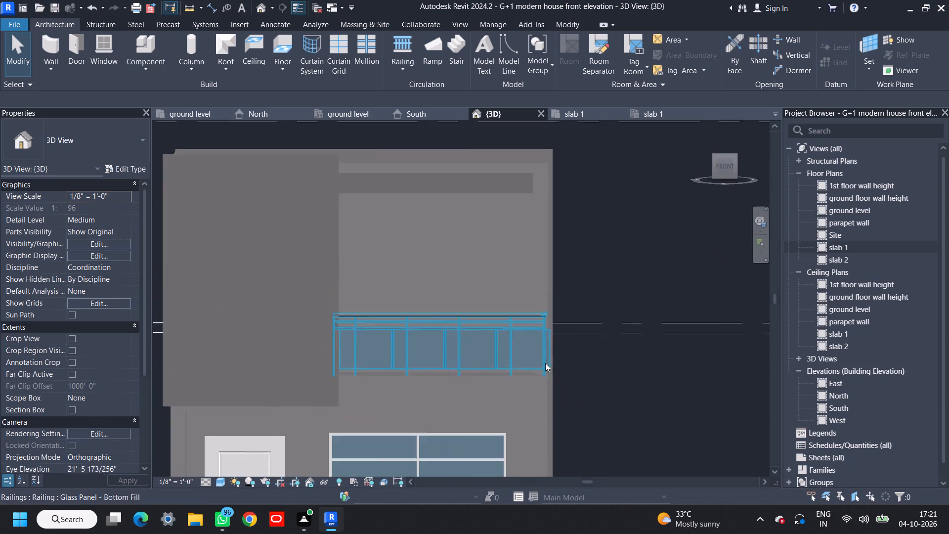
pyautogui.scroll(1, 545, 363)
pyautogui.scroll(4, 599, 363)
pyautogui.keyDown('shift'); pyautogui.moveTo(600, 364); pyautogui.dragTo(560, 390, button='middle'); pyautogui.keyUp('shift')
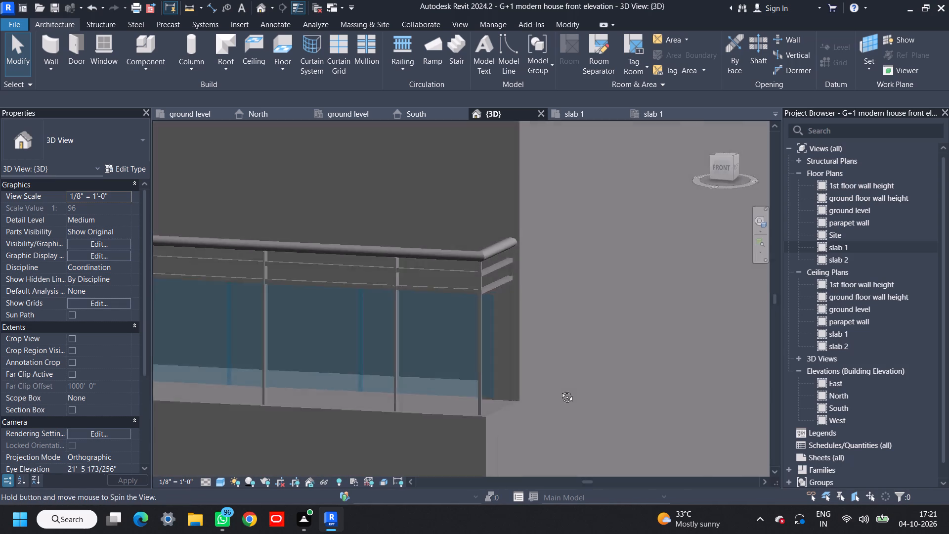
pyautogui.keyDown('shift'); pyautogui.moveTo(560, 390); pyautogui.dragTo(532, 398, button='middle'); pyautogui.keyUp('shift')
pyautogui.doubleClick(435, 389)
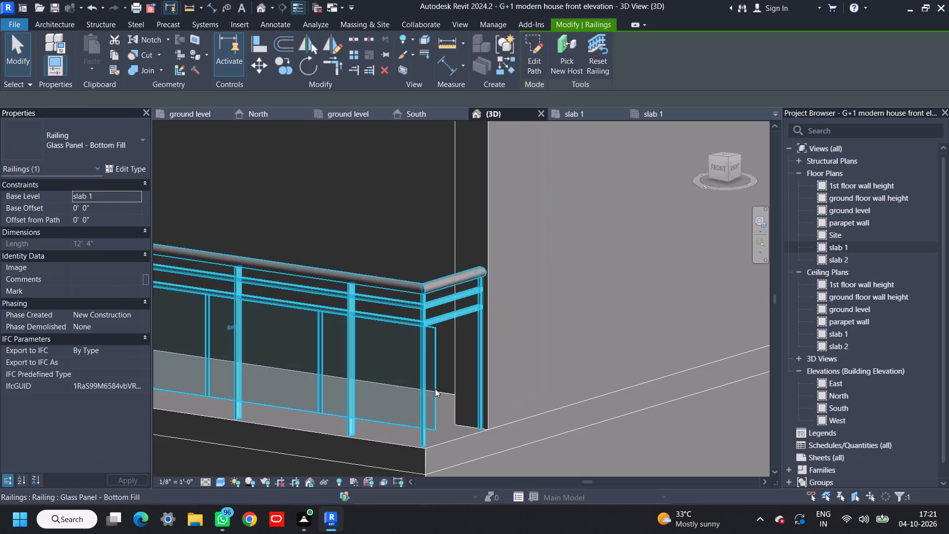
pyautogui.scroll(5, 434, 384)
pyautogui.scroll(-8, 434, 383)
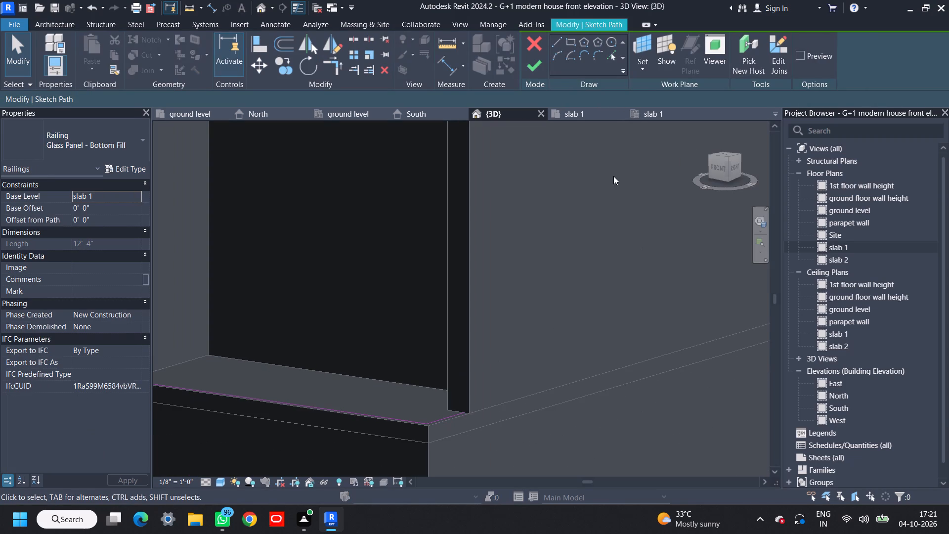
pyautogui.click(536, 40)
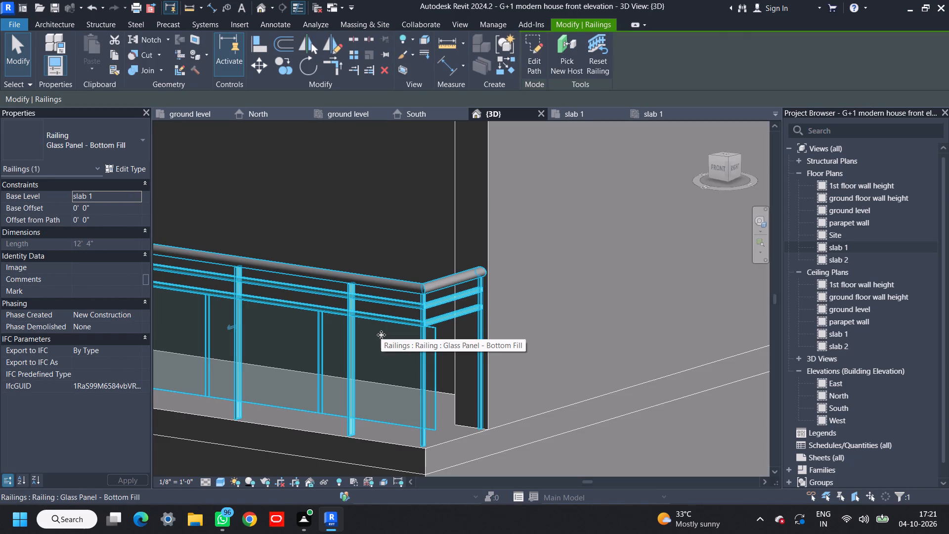
# Delete the existing L-shaped glass panel railing from the first-floor balcony.
pyautogui.scroll(-4, 381, 335)
pyautogui.scroll(-4, 550, 370)
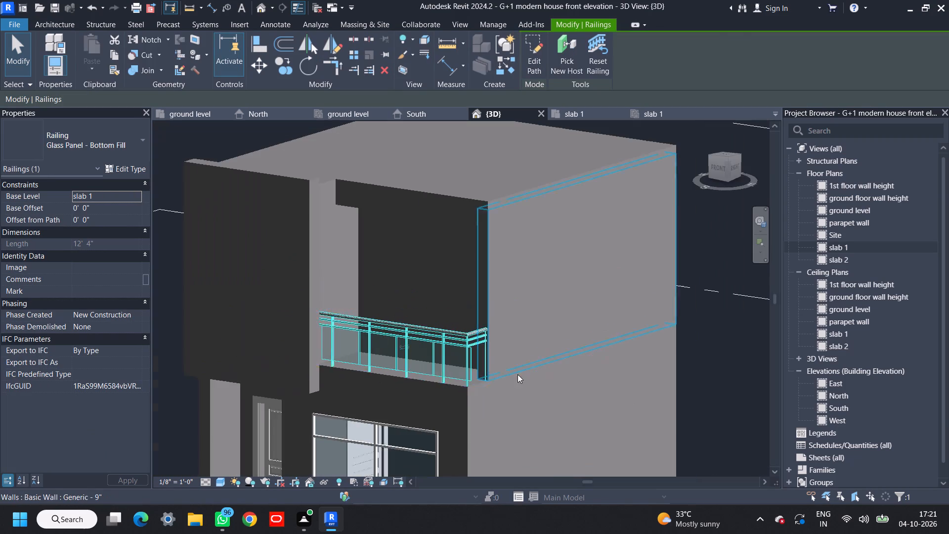
pyautogui.click(432, 369)
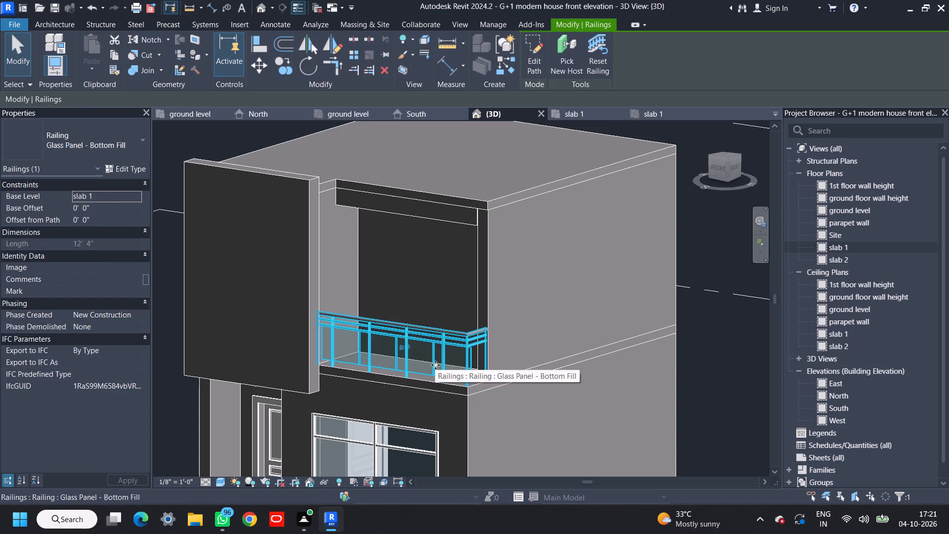
pyautogui.press('Delete')
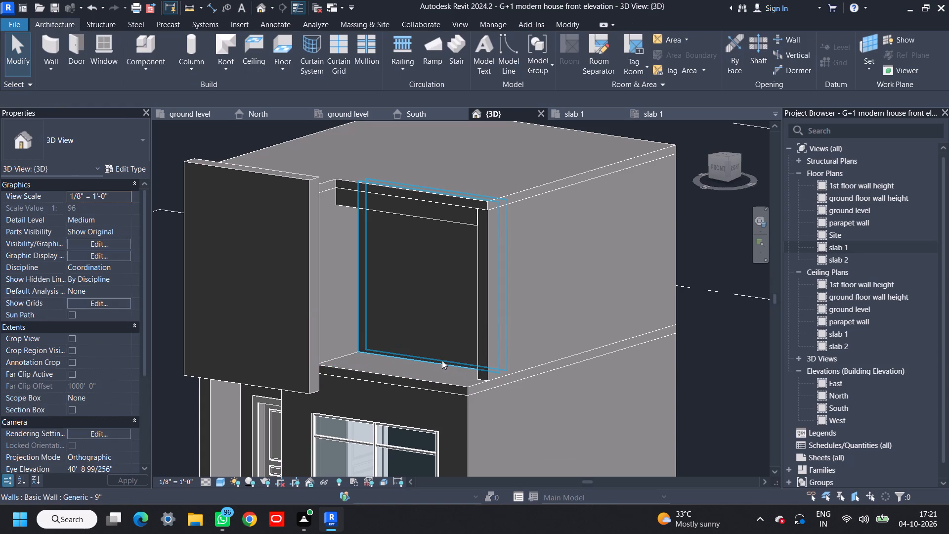
# Start a new sketched railing path using straight lines, a 2" offset and the Glass Panel - Bottom Fill type.
pyautogui.keyDown('shift'); pyautogui.moveTo(443, 358); pyautogui.dragTo(442, 455, button='middle'); pyautogui.keyUp('shift')
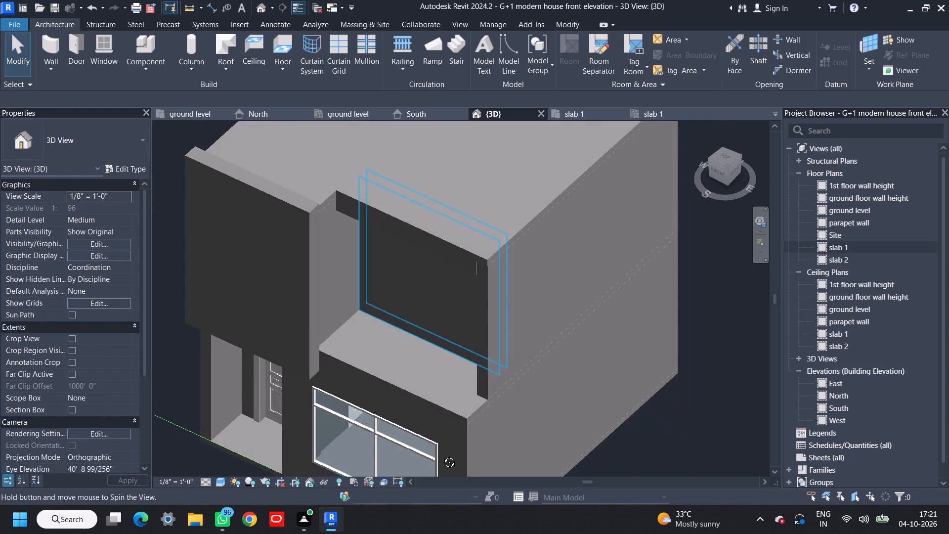
pyautogui.keyDown('shift'); pyautogui.moveTo(442, 455); pyautogui.dragTo(442, 464, button='middle'); pyautogui.keyUp('shift')
pyautogui.click(403, 71)
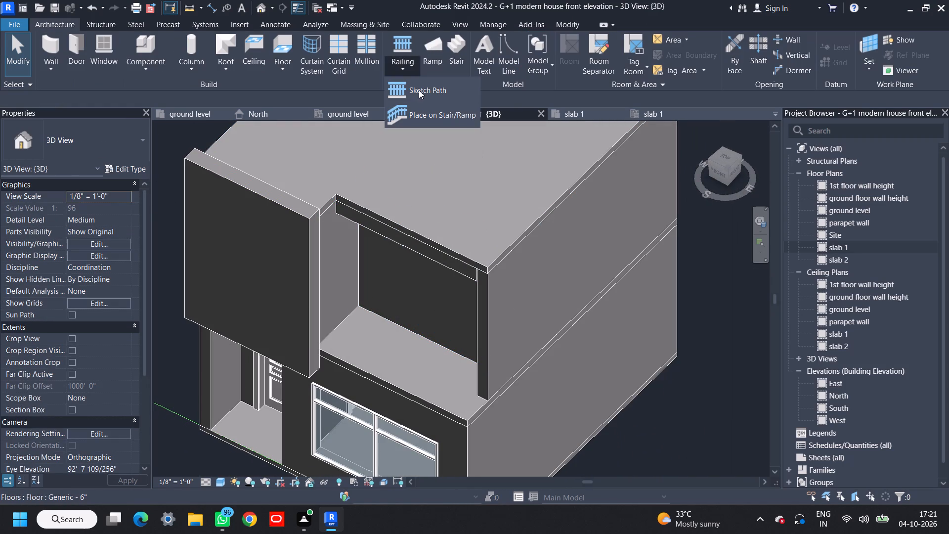
pyautogui.click(419, 88)
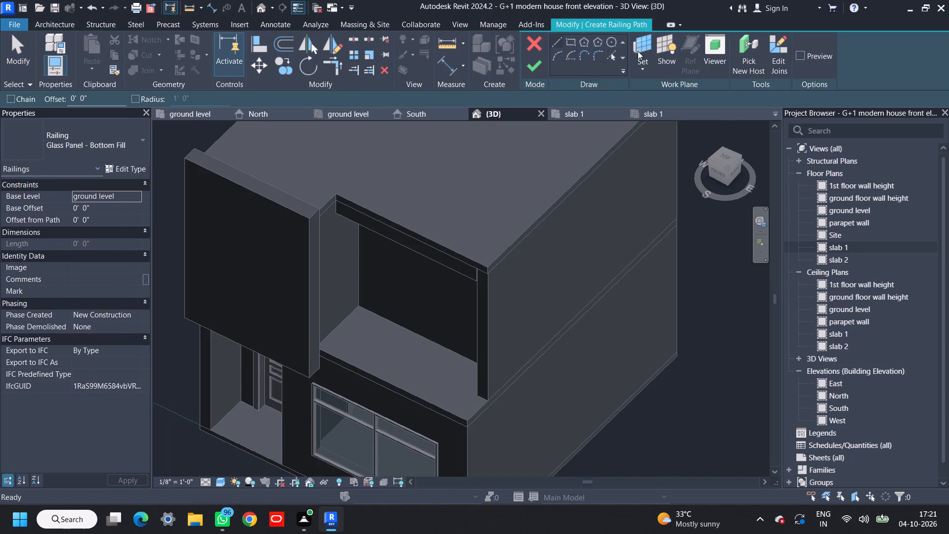
pyautogui.scroll(4, 326, 358)
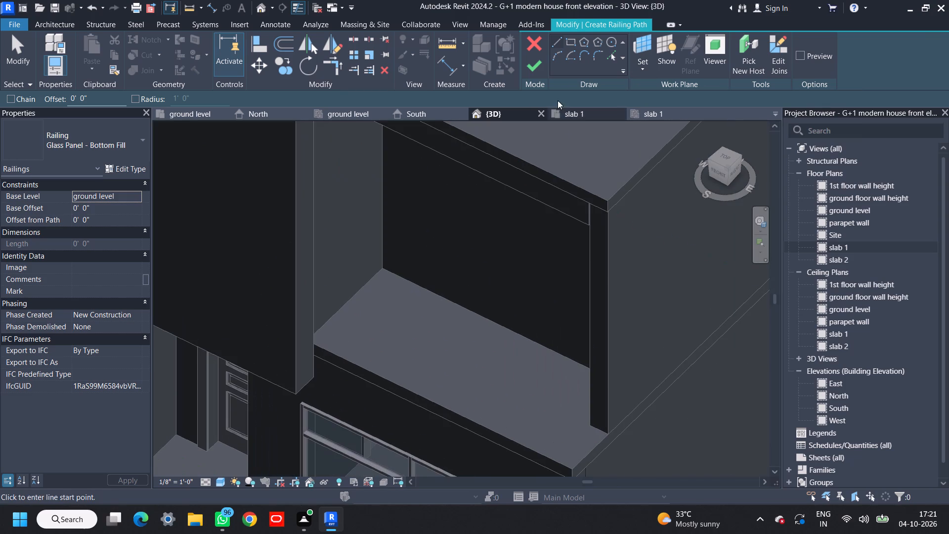
pyautogui.click(557, 43)
pyautogui.moveTo(101, 91); pyautogui.dragTo(23, 94)
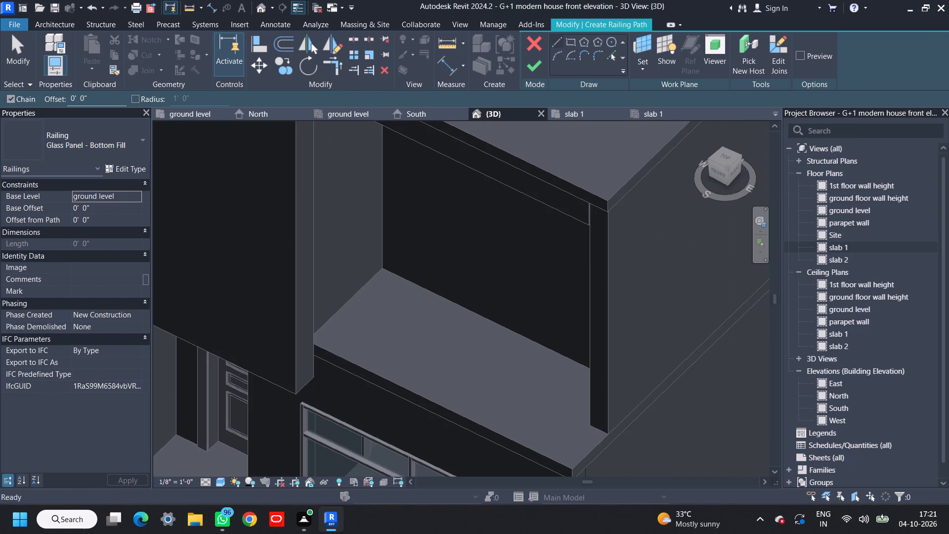
pyautogui.moveTo(97, 95); pyautogui.dragTo(52, 100)
pyautogui.press('3')
pyautogui.press('BackSpace')
pyautogui.write('2"')
pyautogui.press('Return')
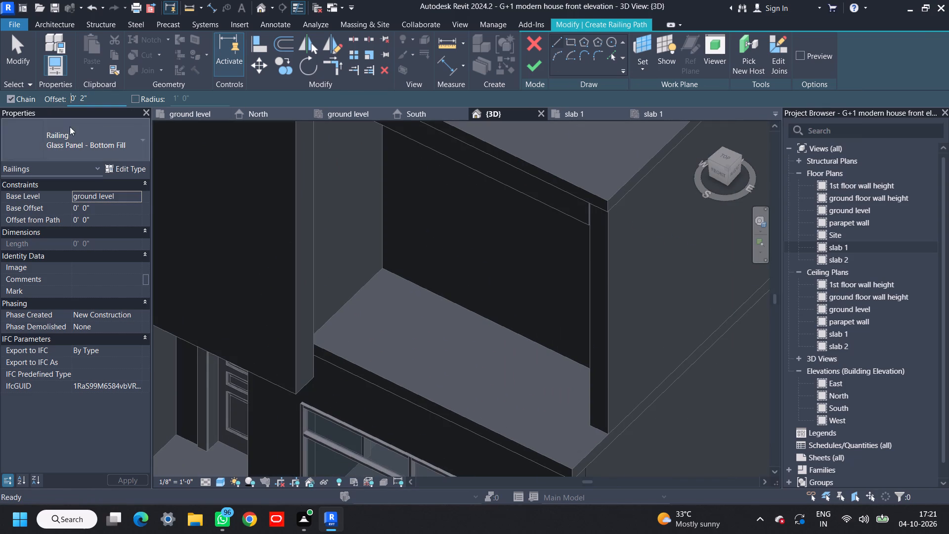
pyautogui.click(139, 156)
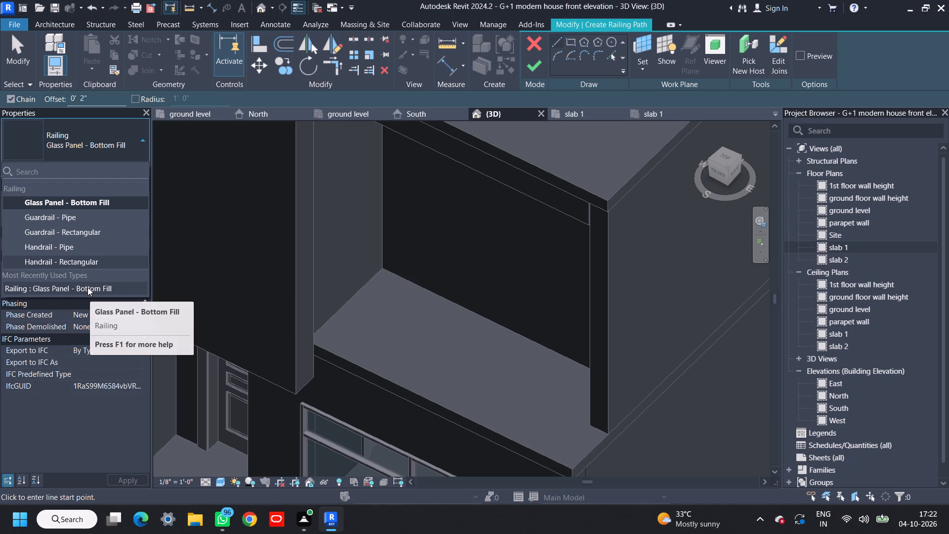
pyautogui.click(108, 199)
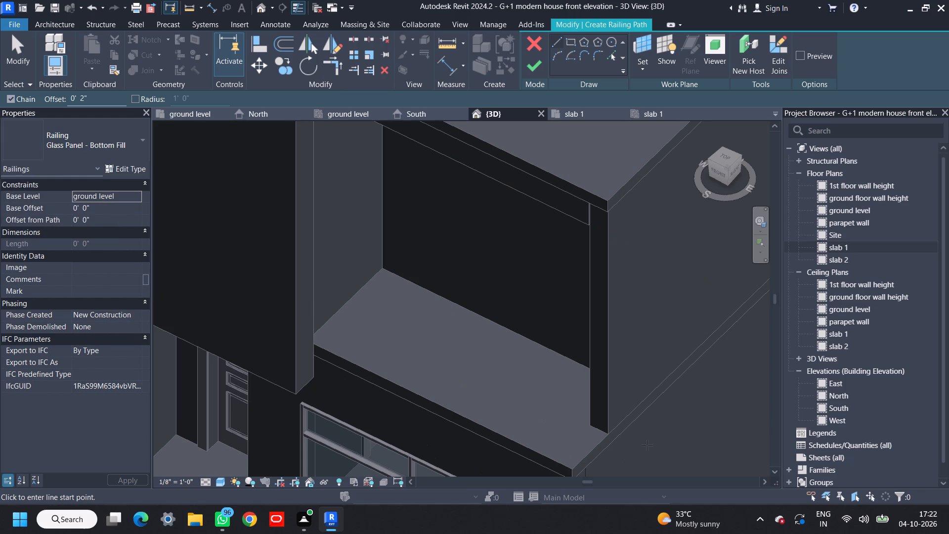
# In the slab 1 floor plan, draw the short side path segment, about 2'-0 1/2" long, offset inward from the balcony slab's side edge.
pyautogui.keyDown('shift'); pyautogui.moveTo(646, 442); pyautogui.dragTo(673, 415, button='middle'); pyautogui.keyUp('shift')
pyautogui.moveTo(669, 413); pyautogui.dragTo(644, 365, button='middle')
pyautogui.scroll(2, 624, 358)
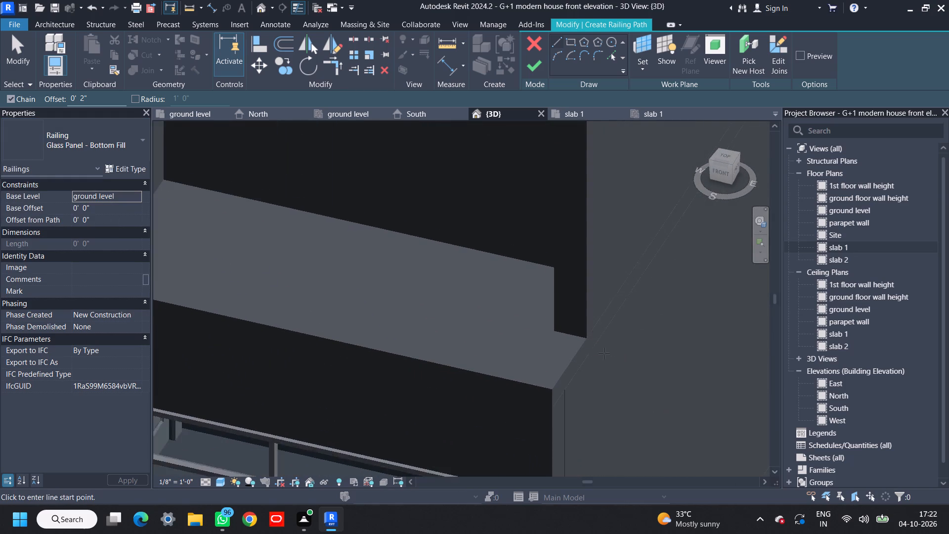
pyautogui.scroll(6, 604, 353)
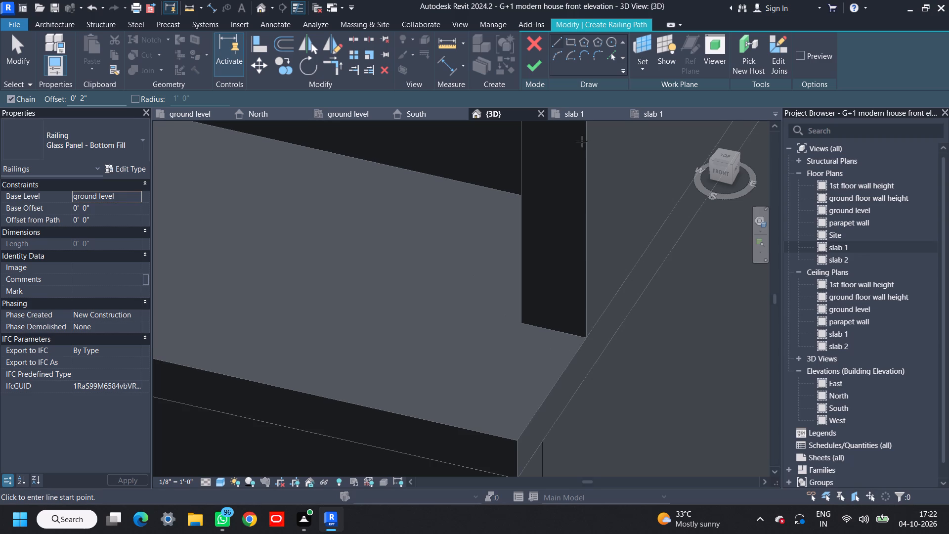
pyautogui.click(655, 120)
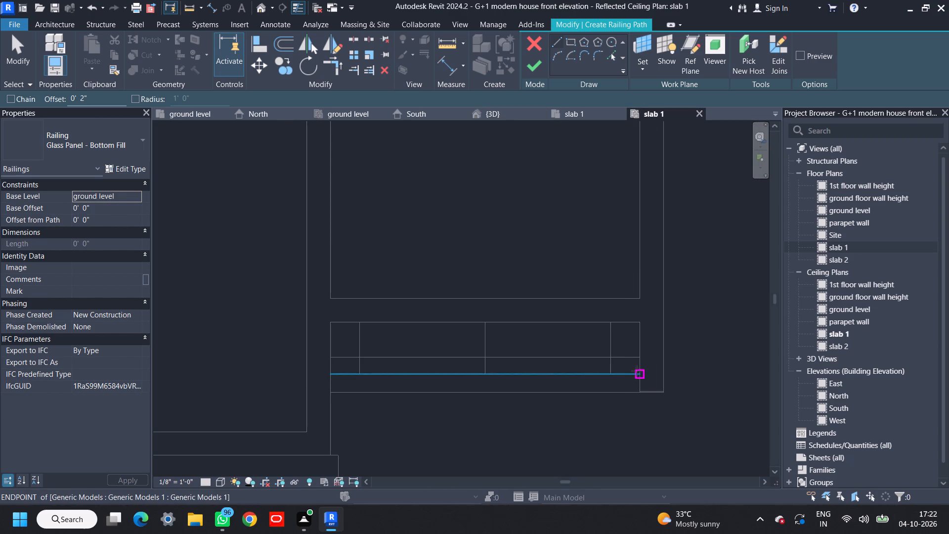
pyautogui.scroll(4, 637, 371)
pyautogui.scroll(-7, 643, 302)
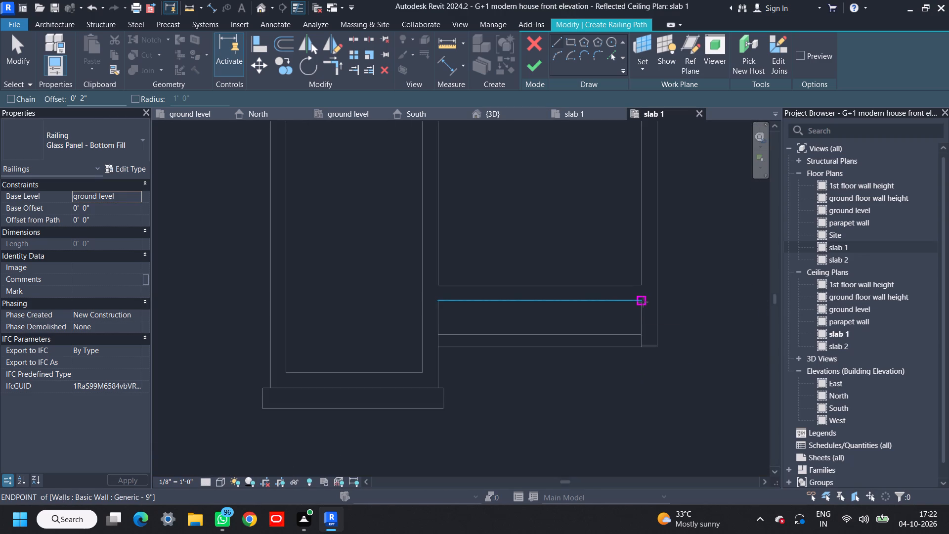
pyautogui.scroll(-4, 643, 302)
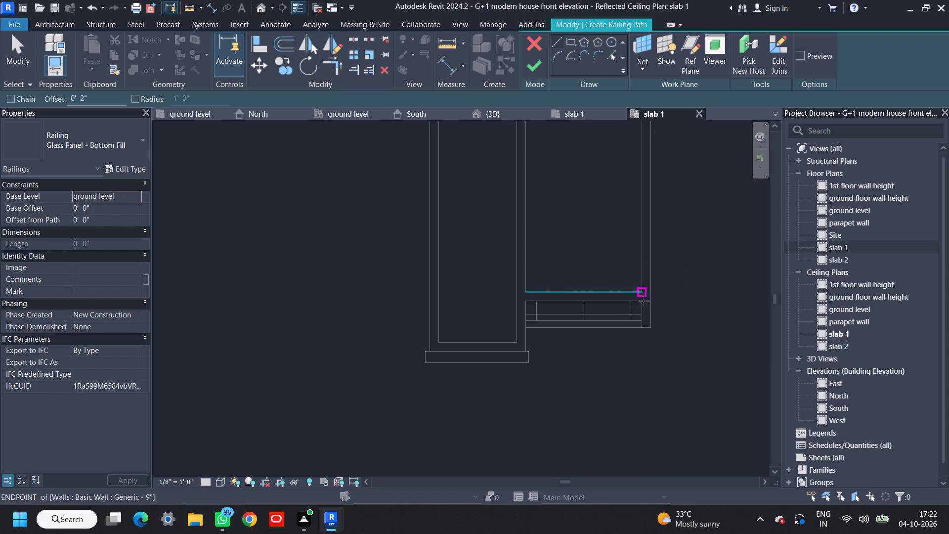
pyautogui.click(563, 119)
pyautogui.scroll(3, 577, 276)
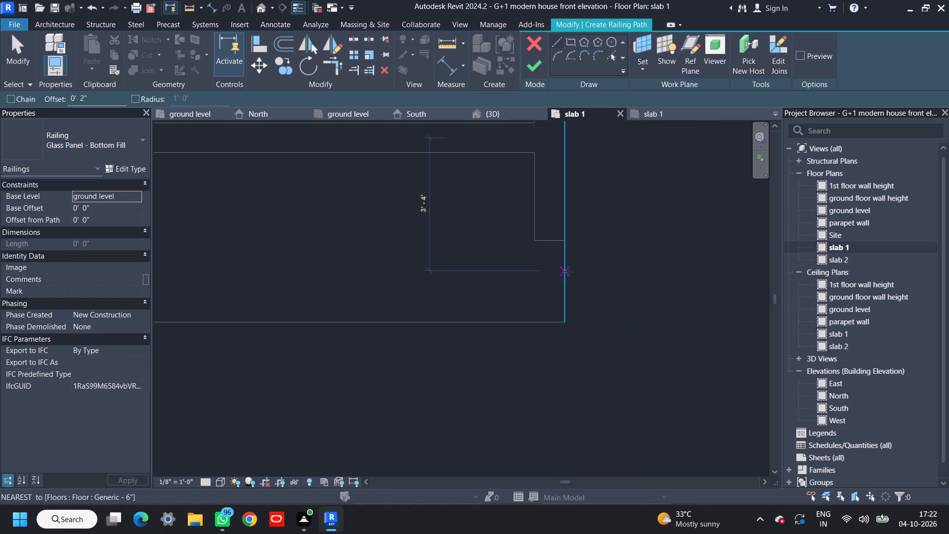
pyautogui.scroll(-4, 568, 271)
pyautogui.scroll(5, 567, 272)
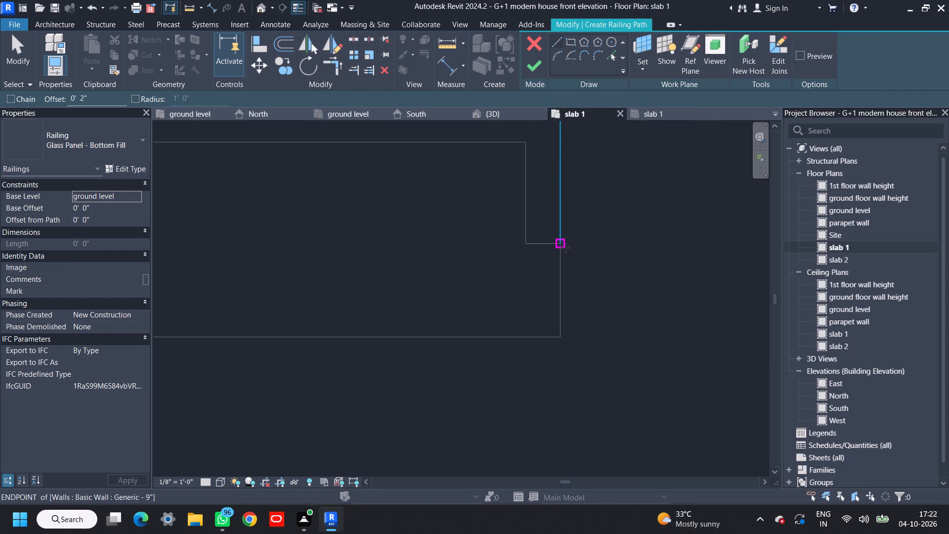
pyautogui.click(562, 247)
pyautogui.press('space')
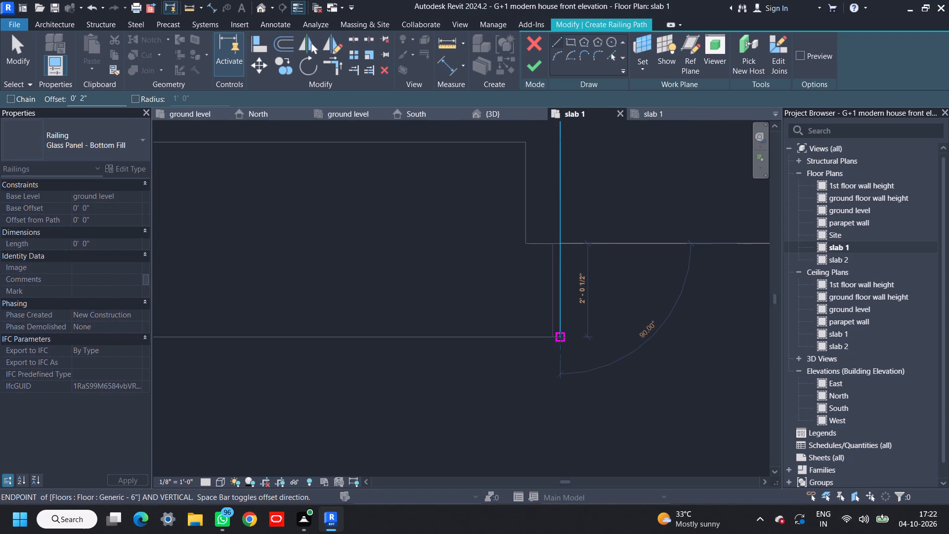
pyautogui.click(561, 337)
# Draw the front path segment about 10'-4 1/2" long along the balcony slab's front edge, offset inward to the slab corner.
pyautogui.keyDown('shift'); pyautogui.moveTo(287, 344); pyautogui.dragTo(478, 350, button='middle'); pyautogui.keyUp('shift')
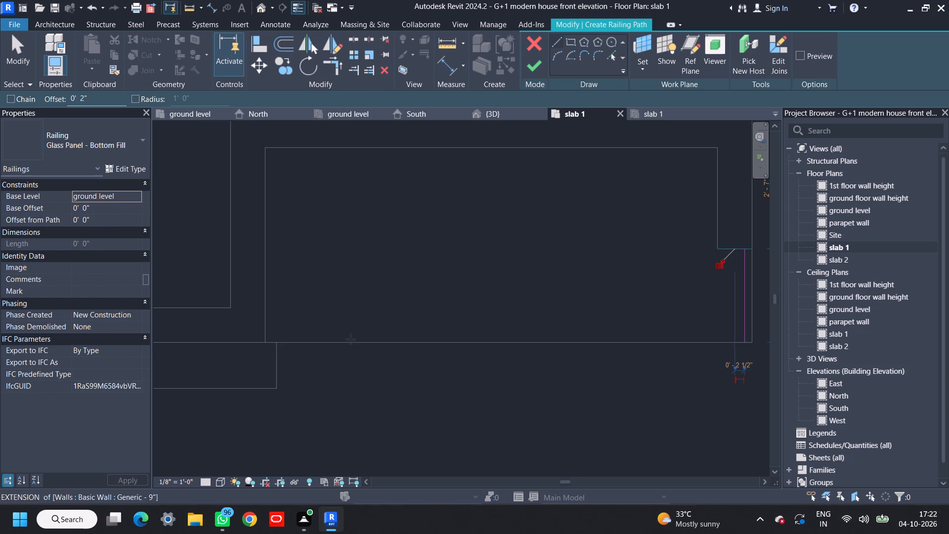
pyautogui.click(279, 344)
pyautogui.keyDown('shift'); pyautogui.moveTo(589, 259); pyautogui.dragTo(488, 282, button='middle'); pyautogui.keyUp('shift')
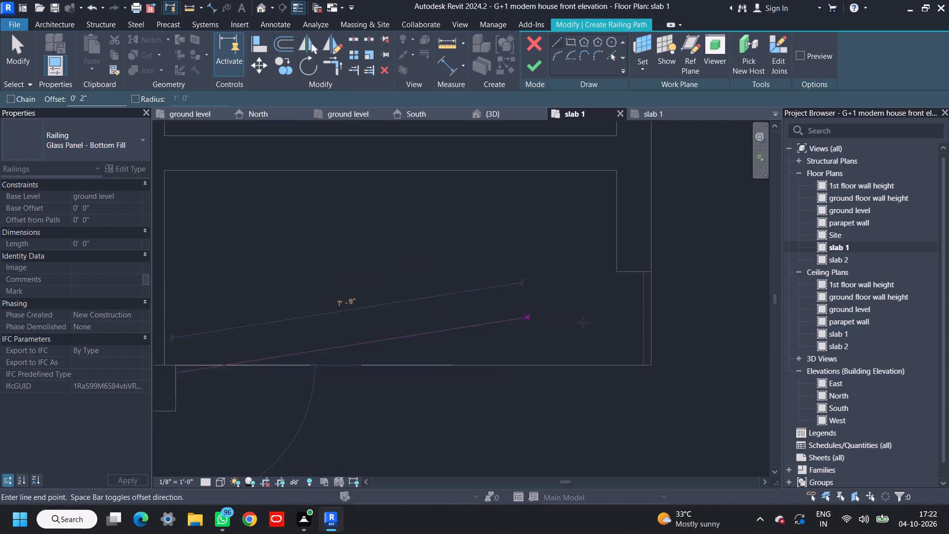
pyautogui.press('space')
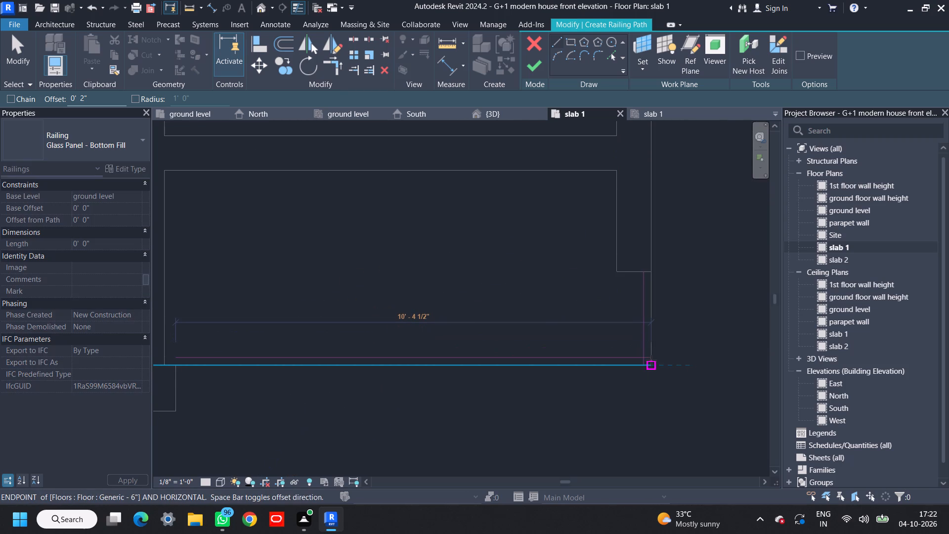
pyautogui.click(651, 360)
# Trim the side and front path segments to a clean corner and finish the railing sketch.
pyautogui.click(333, 74)
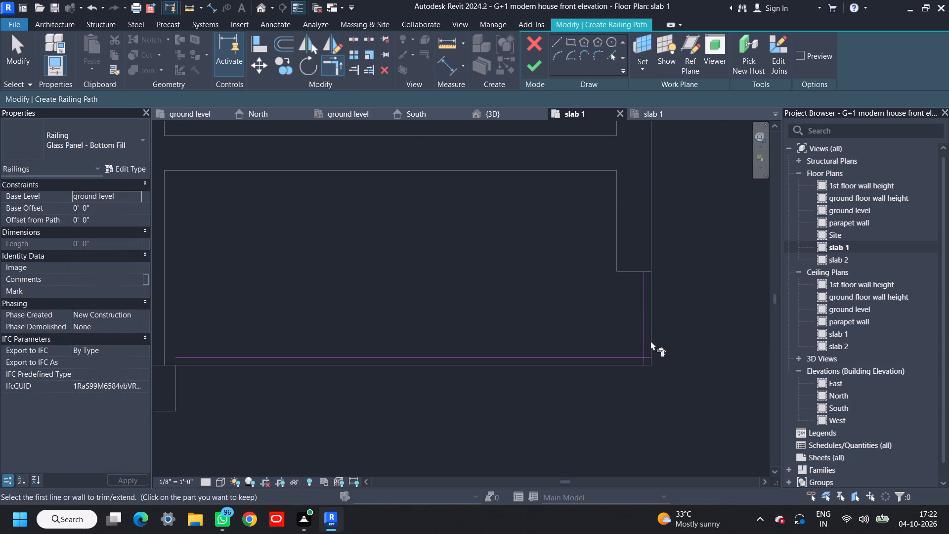
pyautogui.click(646, 339)
pyautogui.click(629, 353)
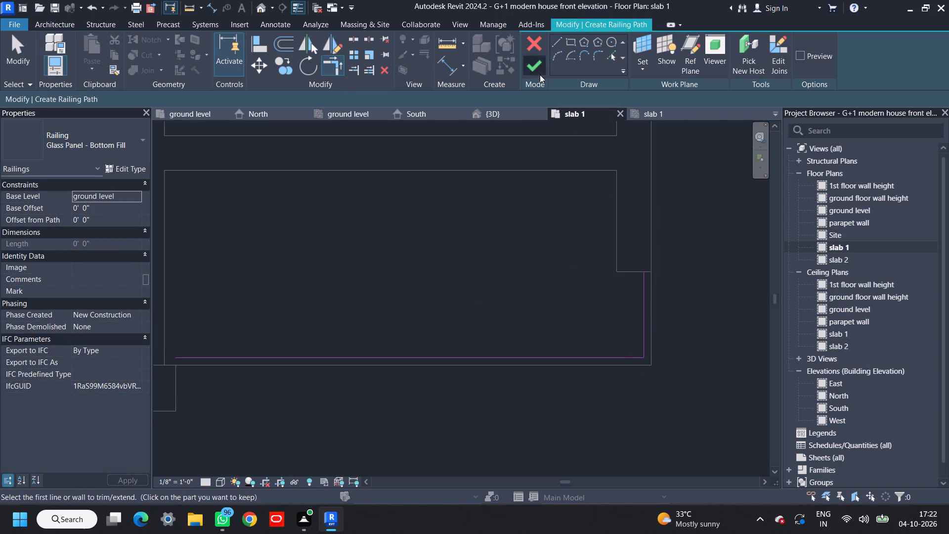
pyautogui.click(540, 75)
# In the 3D view, set the new railing's base level to slab 1.
pyautogui.click(500, 112)
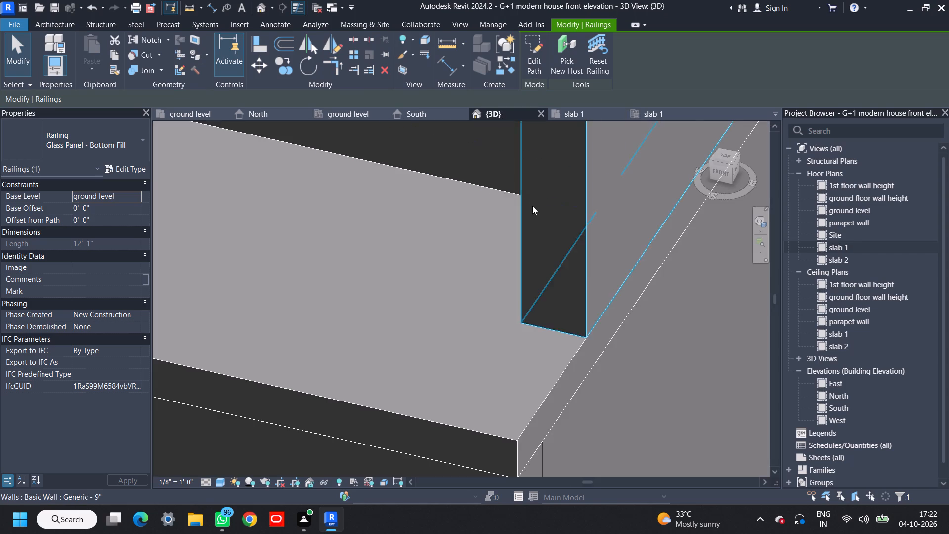
pyautogui.scroll(-14, 532, 219)
pyautogui.scroll(4, 535, 390)
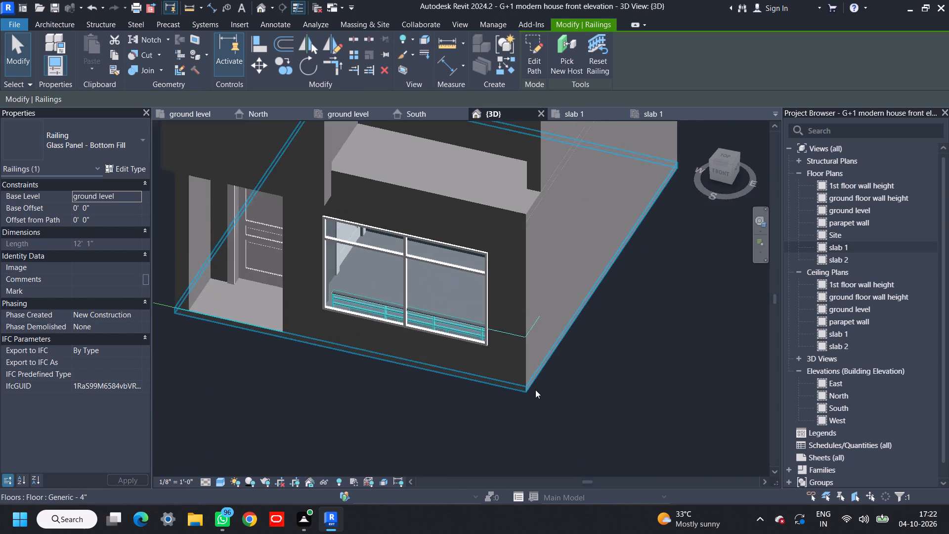
pyautogui.click(137, 198)
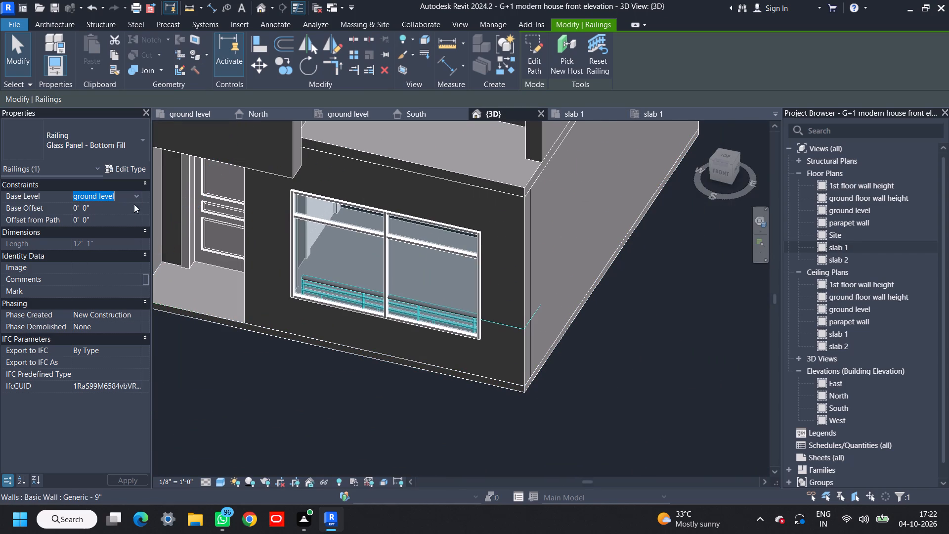
pyautogui.click(106, 238)
pyautogui.click(244, 409)
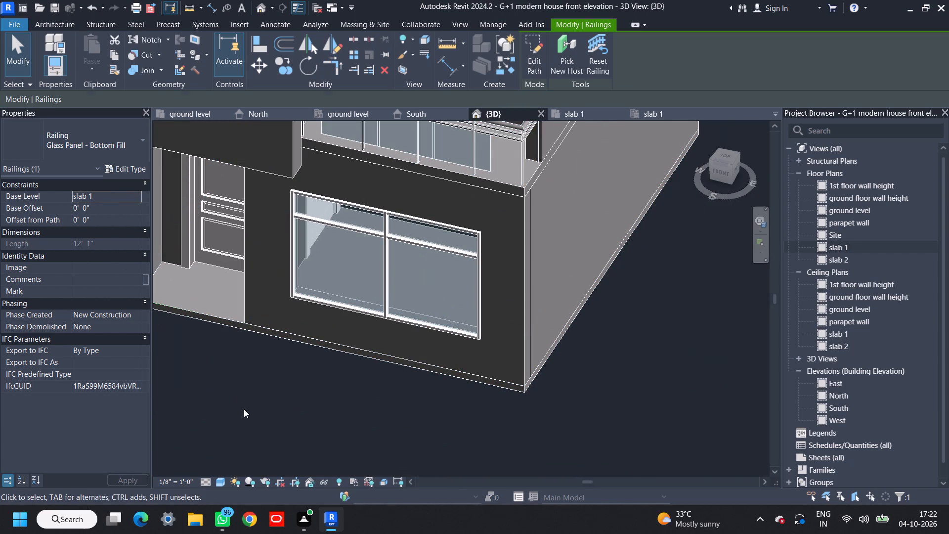
# Examine the rebuilt balcony railing in 3D, including the rail structure and baluster placement settings of its Glass Panel - Bottom Fill type.
pyautogui.scroll(-4, 433, 409)
pyautogui.moveTo(536, 403); pyautogui.dragTo(612, 311, button='middle')
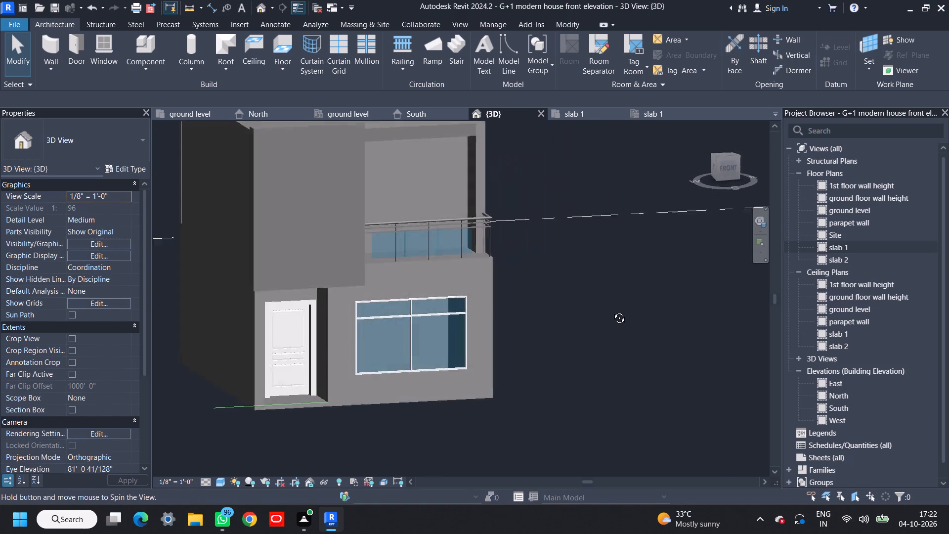
pyautogui.moveTo(612, 311); pyautogui.dragTo(569, 301, button='middle')
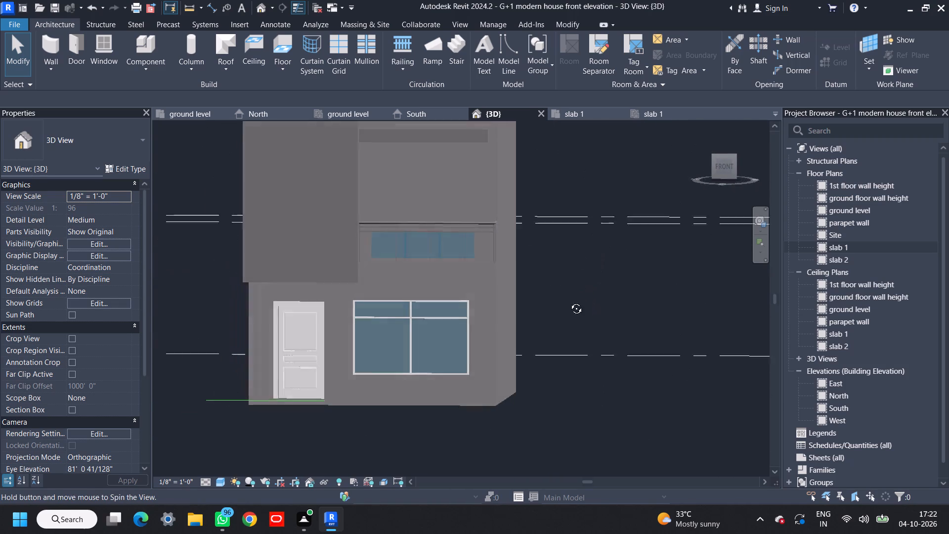
pyautogui.moveTo(569, 301); pyautogui.dragTo(546, 334, button='middle')
pyautogui.keyDown('shift'); pyautogui.moveTo(633, 291); pyautogui.dragTo(582, 355, button='middle'); pyautogui.keyUp('shift')
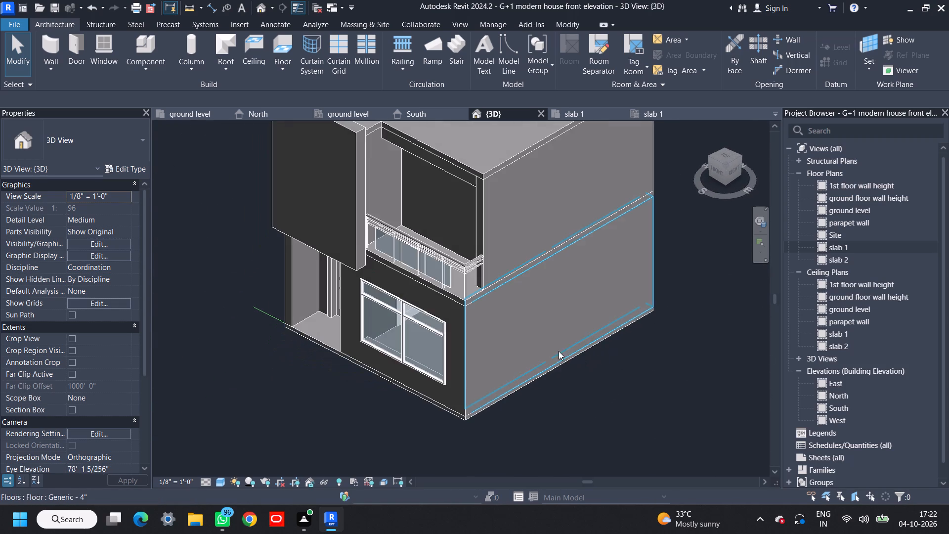
pyautogui.scroll(8, 434, 296)
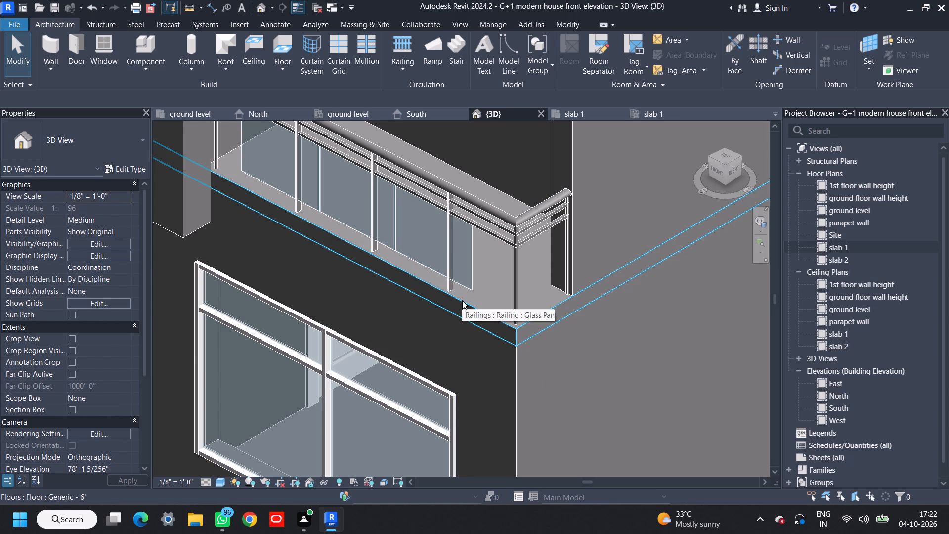
pyautogui.click(412, 242)
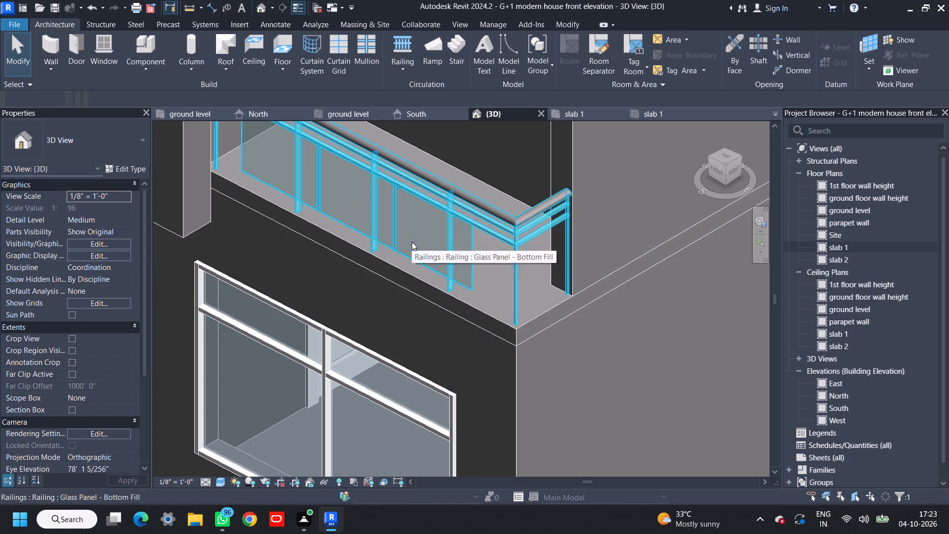
pyautogui.click(116, 162)
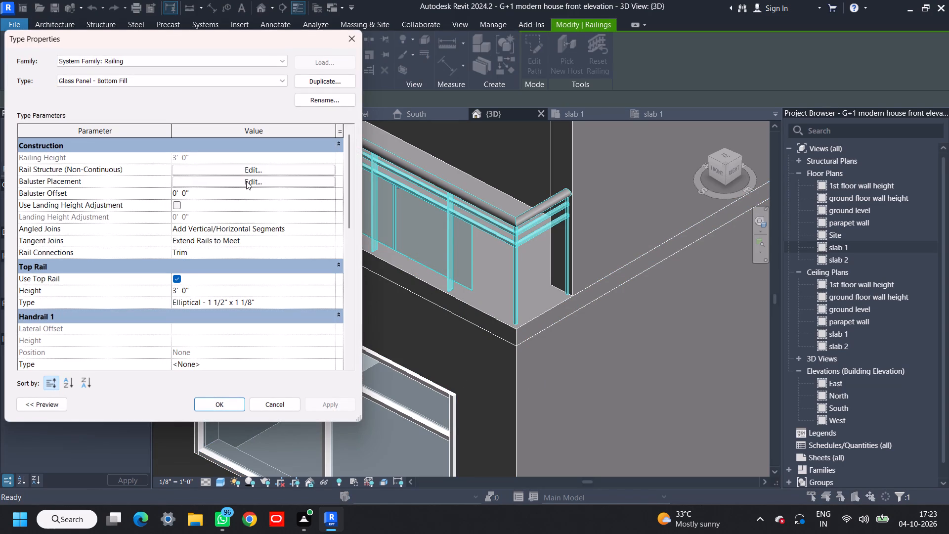
pyautogui.click(245, 168)
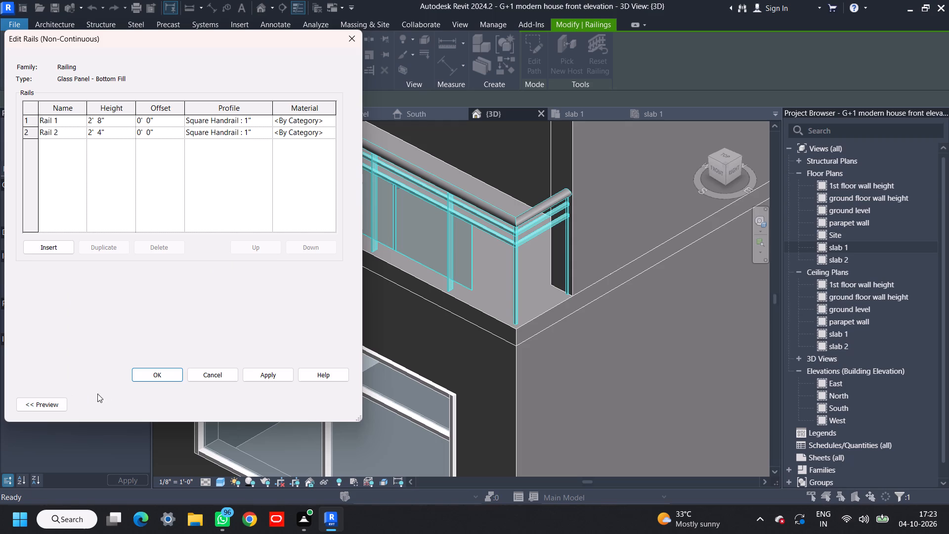
pyautogui.click(159, 373)
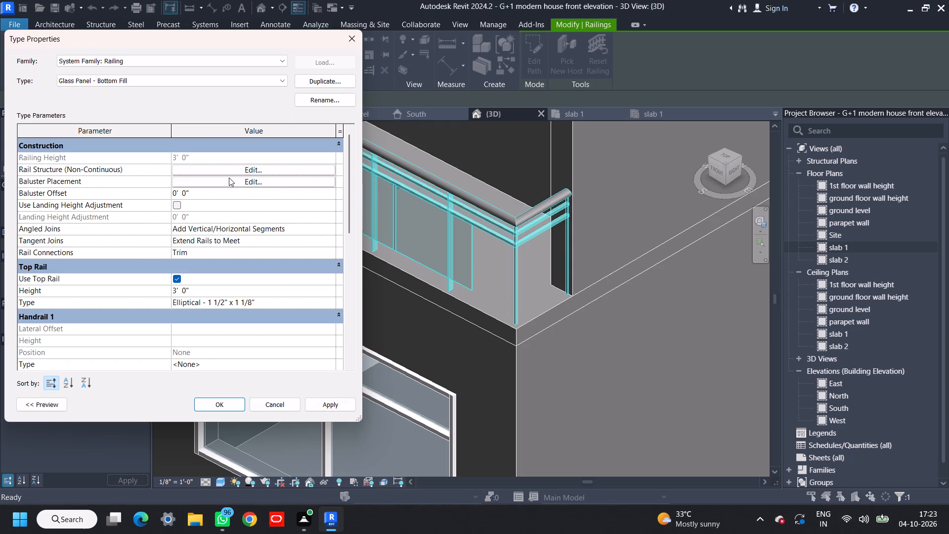
pyautogui.click(228, 181)
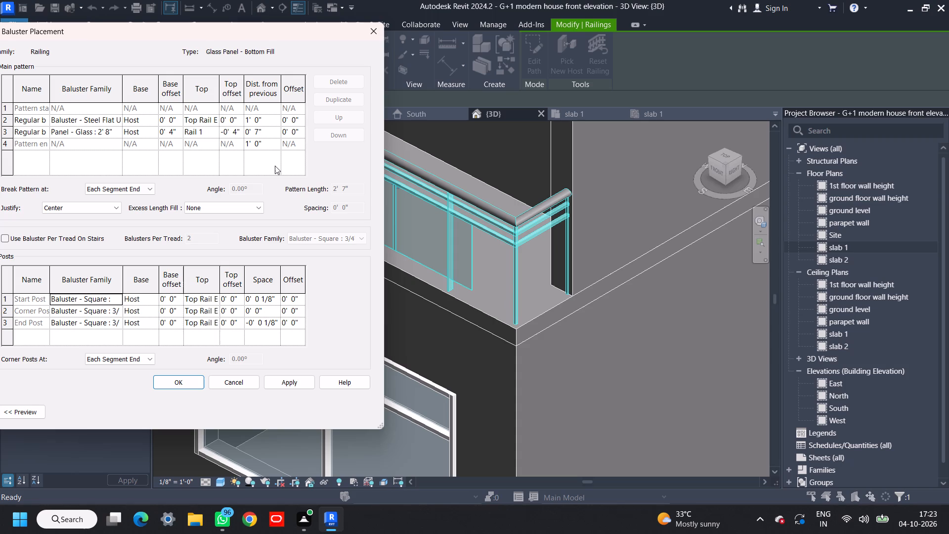
pyautogui.click(299, 383)
pyautogui.click(177, 385)
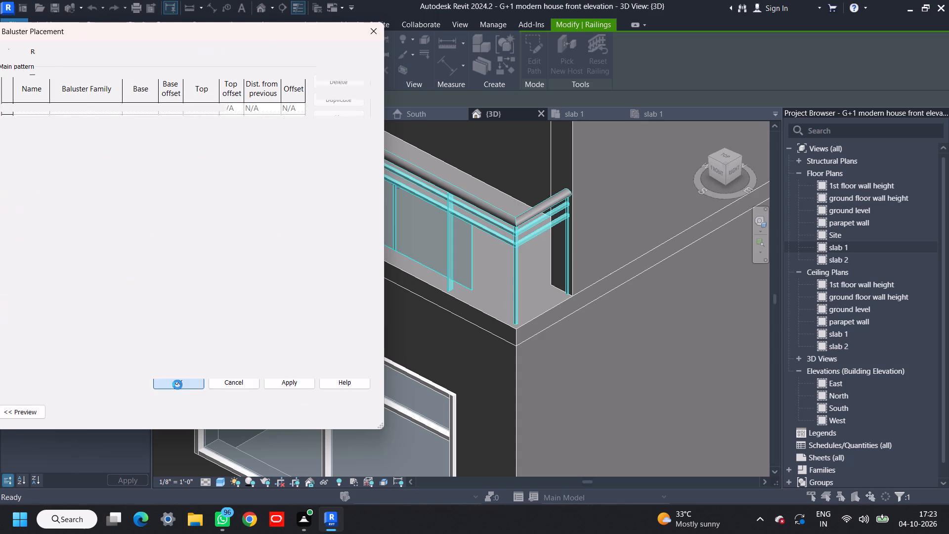
pyautogui.click(330, 401)
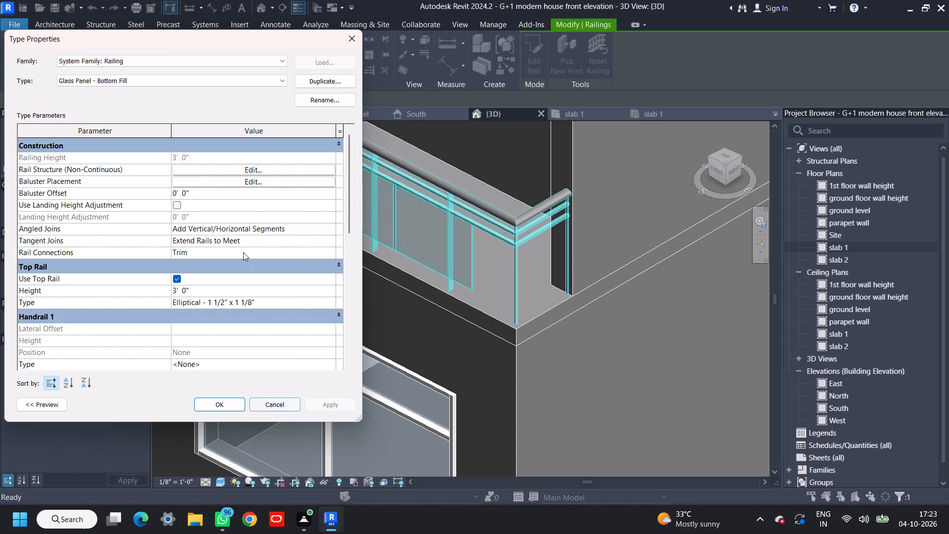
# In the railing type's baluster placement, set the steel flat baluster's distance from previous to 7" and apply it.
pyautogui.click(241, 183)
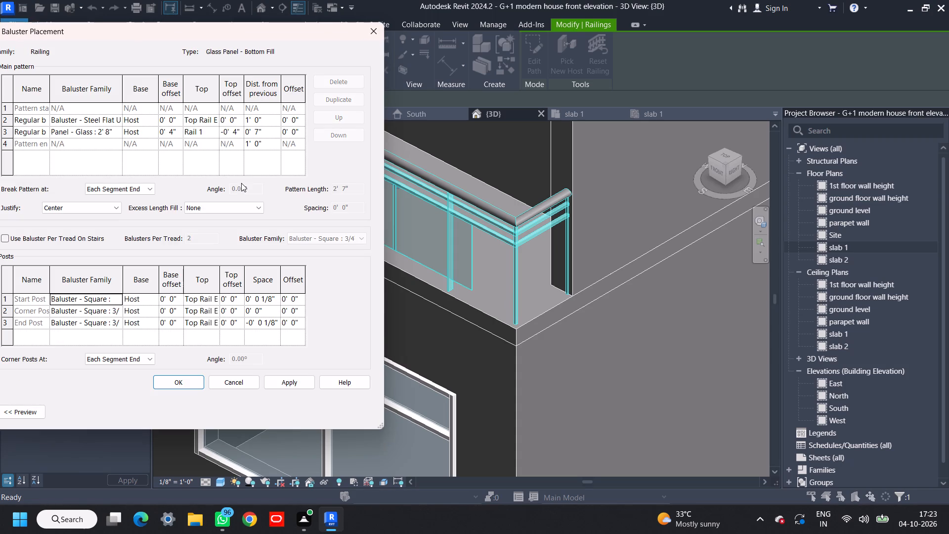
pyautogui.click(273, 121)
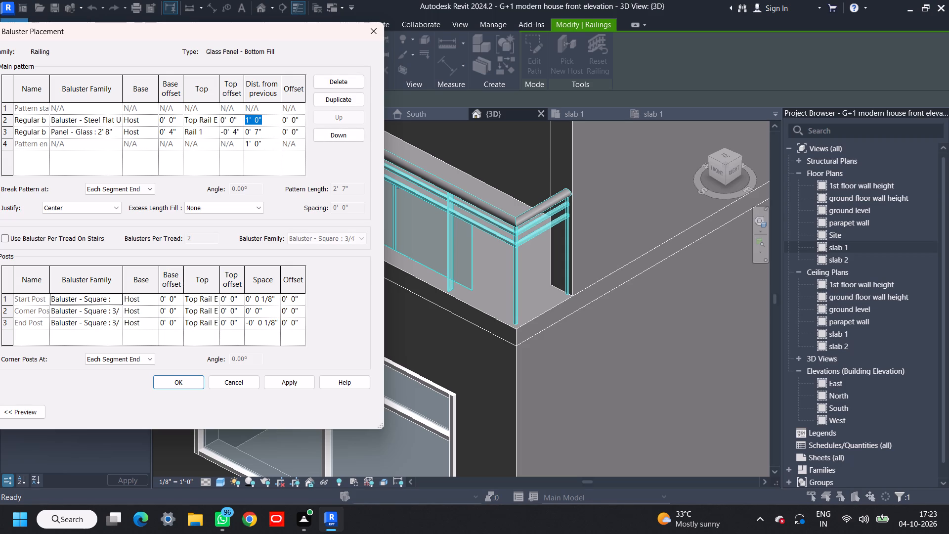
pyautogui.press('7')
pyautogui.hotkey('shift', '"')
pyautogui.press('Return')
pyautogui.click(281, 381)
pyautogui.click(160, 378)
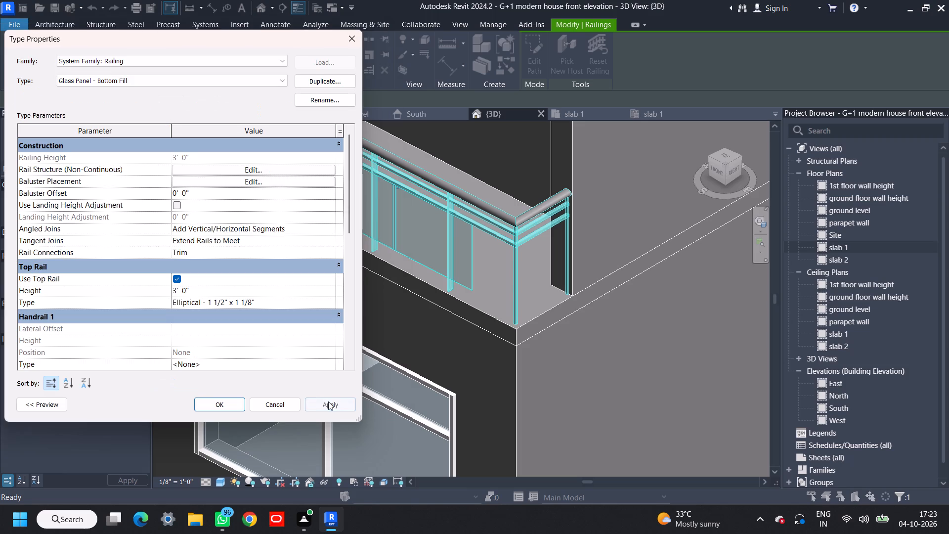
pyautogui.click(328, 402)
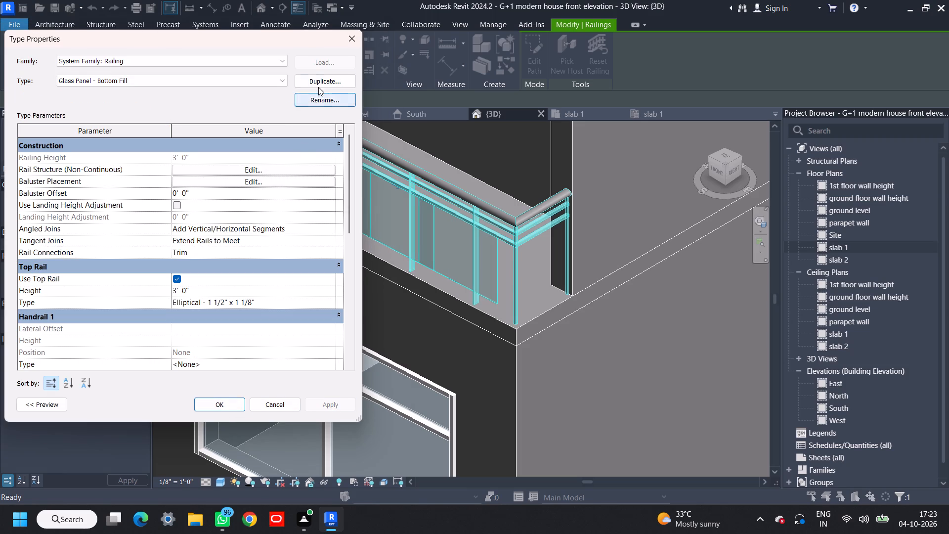
# In the railing type's baluster placement, set the steel flat baluster's distance from previous to 1' 9" and apply it.
pyautogui.click(251, 185)
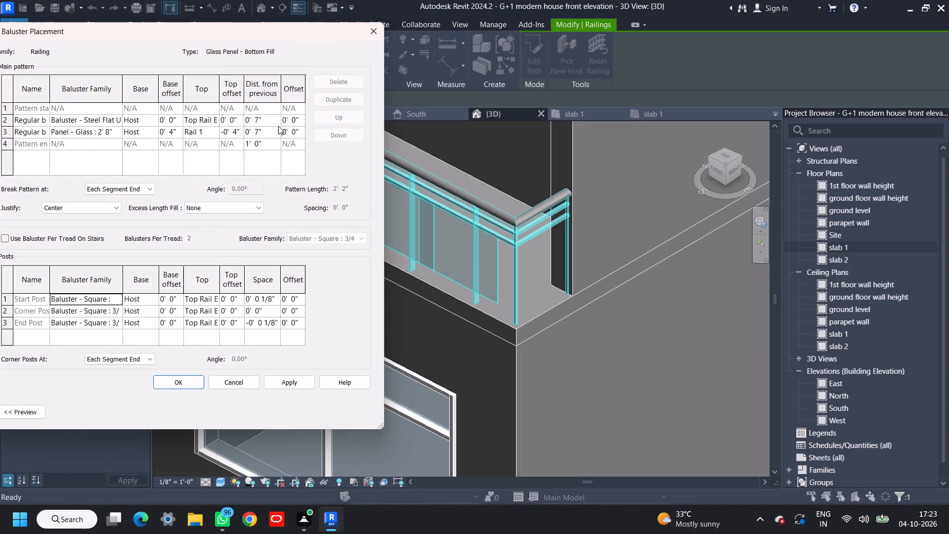
pyautogui.click(275, 121)
pyautogui.write("1'")
pyautogui.write('9"')
pyautogui.press('Return')
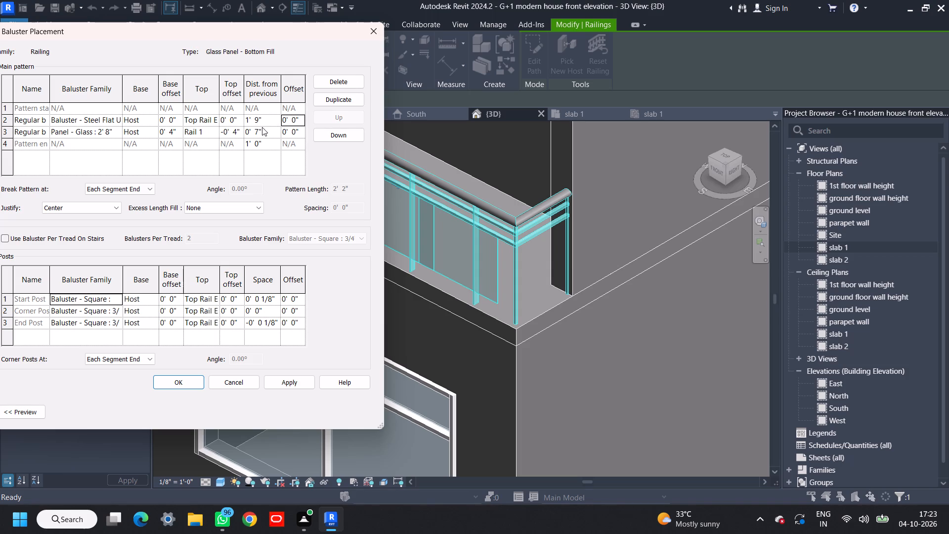
pyautogui.click(262, 130)
pyautogui.click(299, 381)
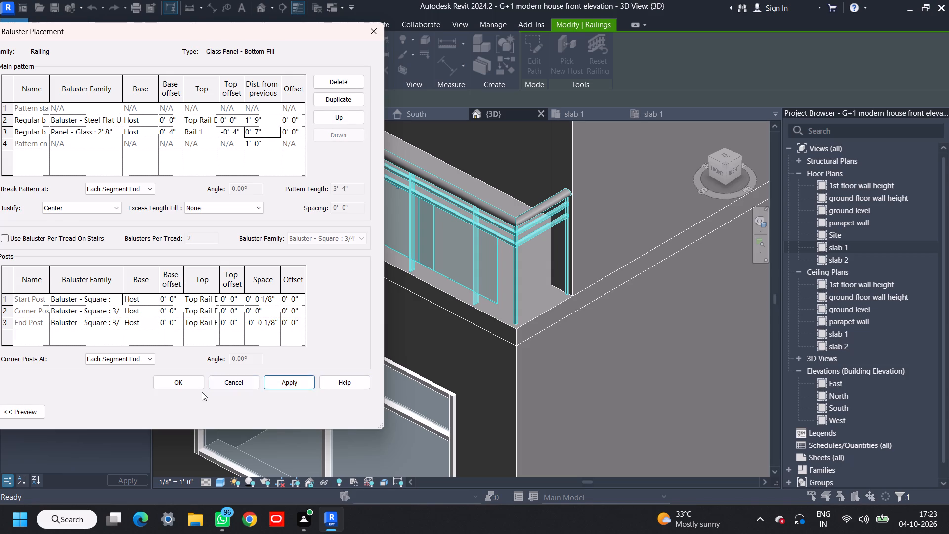
pyautogui.click(181, 380)
pyautogui.click(320, 402)
pyautogui.scroll(-4, 576, 315)
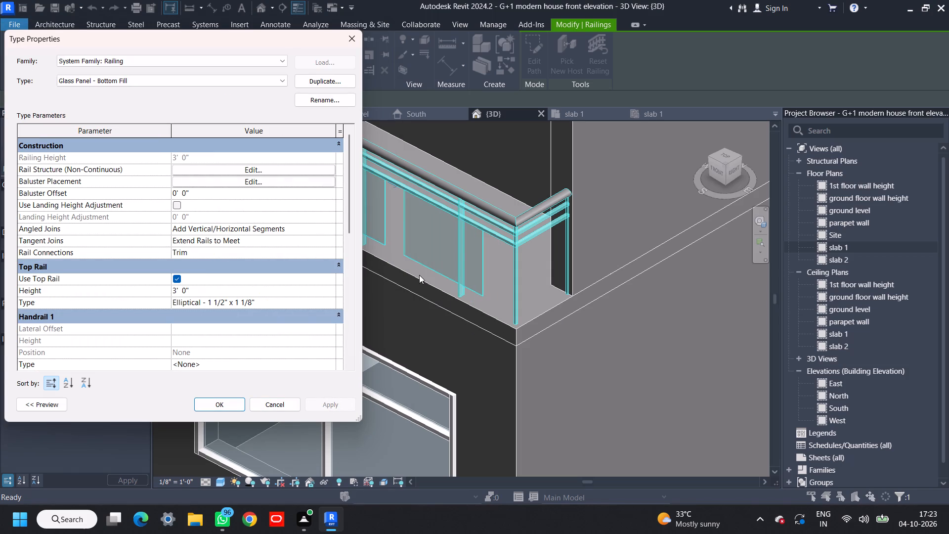
pyautogui.click(350, 40)
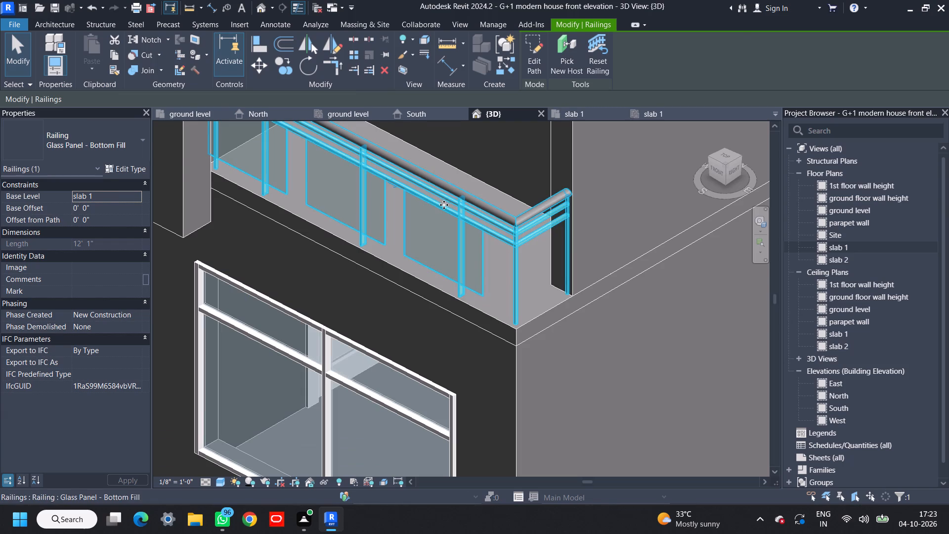
# Delete the L-shaped glass panel railing from the balcony.
pyautogui.press('Delete')
# Start a new railing and save the project.
pyautogui.click(400, 44)
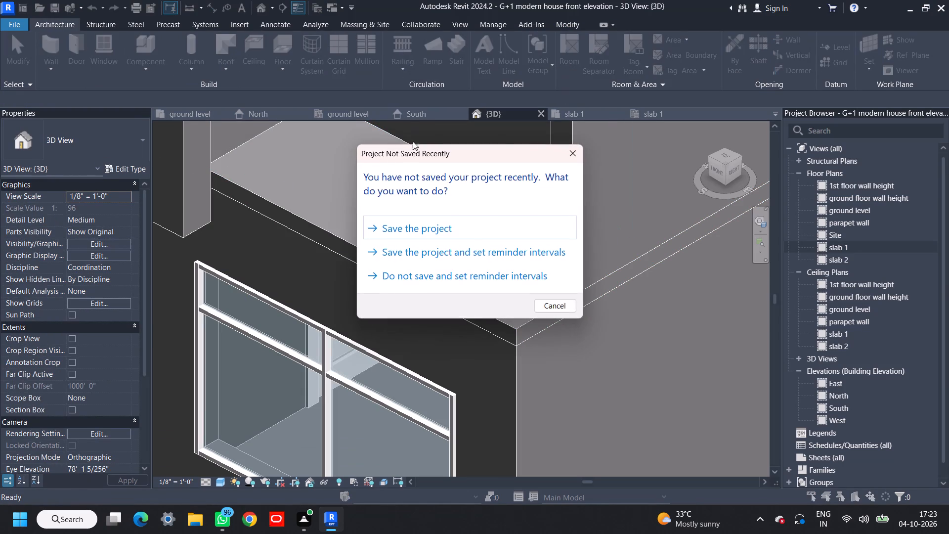
pyautogui.click(440, 227)
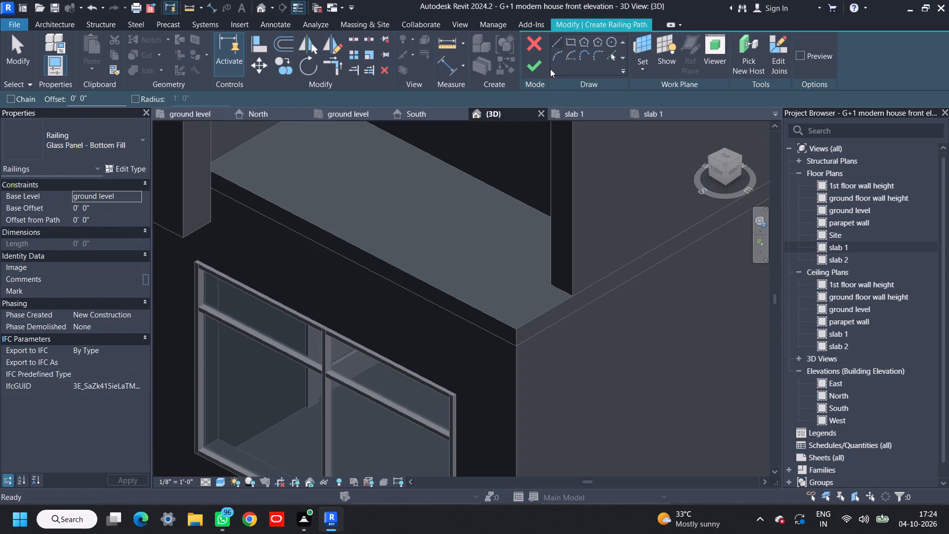
# Choose the Guardrail - Pipe type for the new railing and switch to the slab 1 floor plan.
pyautogui.scroll(3, 560, 291)
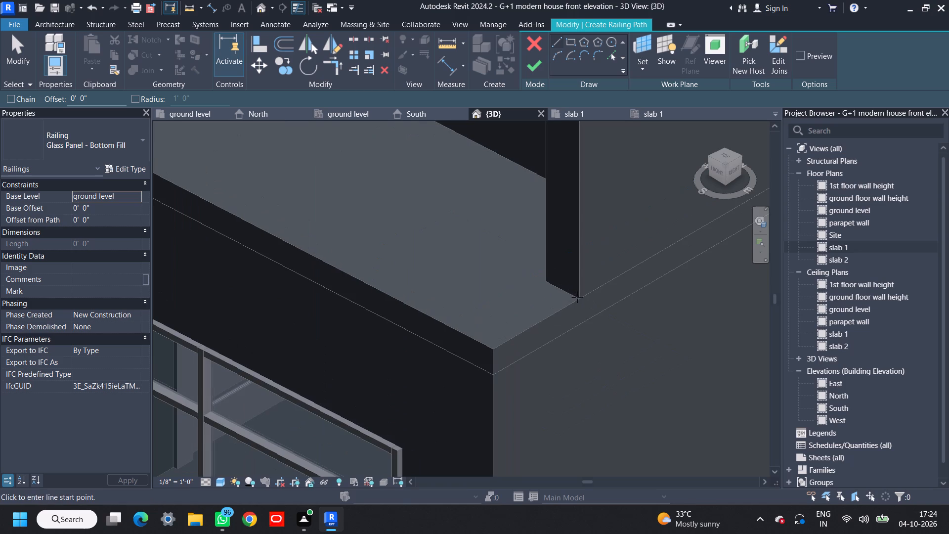
pyautogui.click(97, 131)
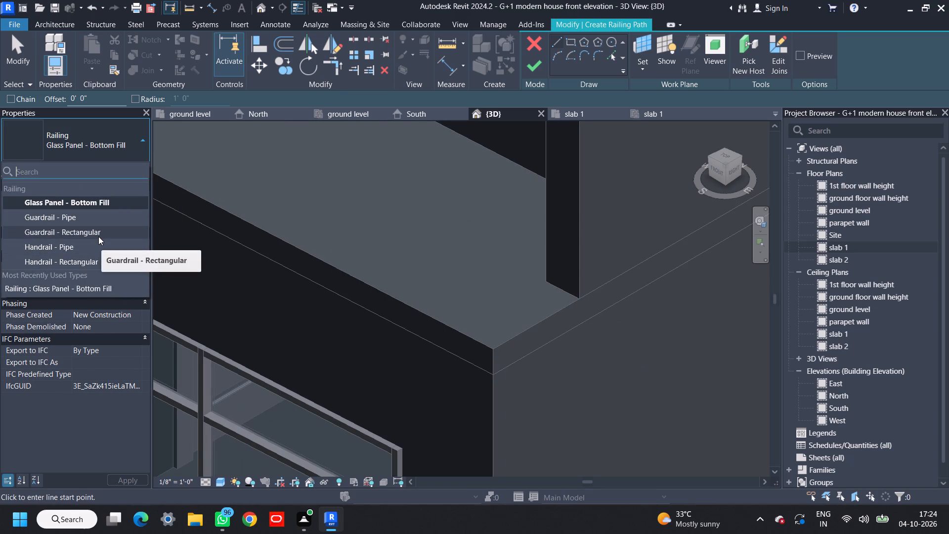
pyautogui.click(104, 219)
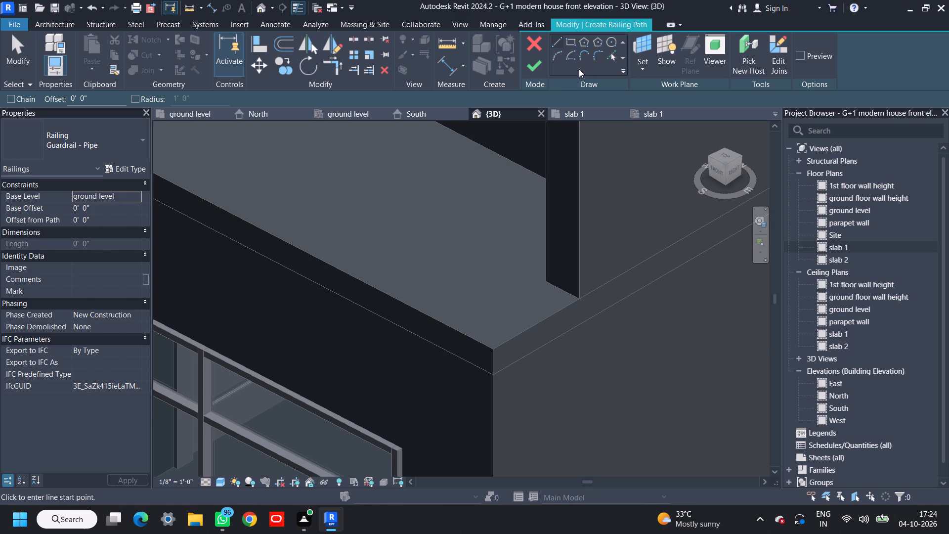
pyautogui.click(585, 111)
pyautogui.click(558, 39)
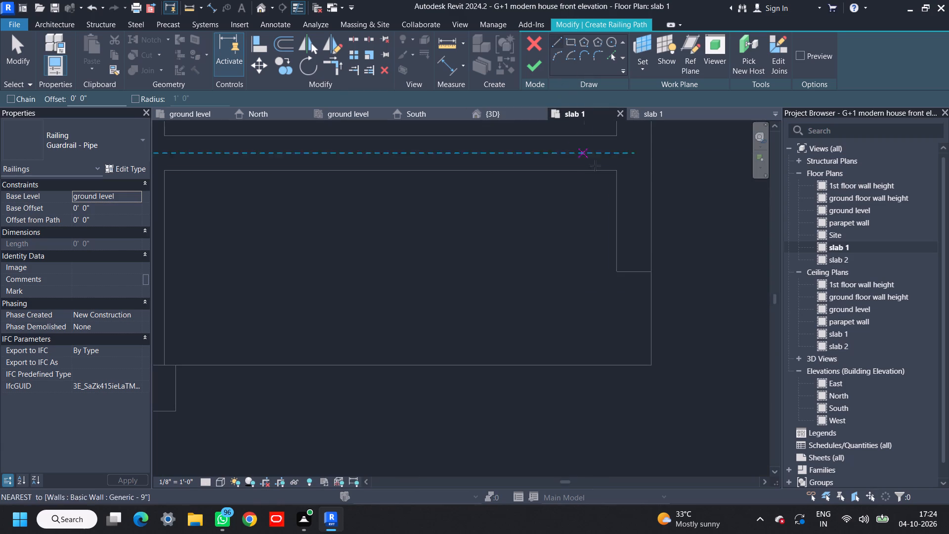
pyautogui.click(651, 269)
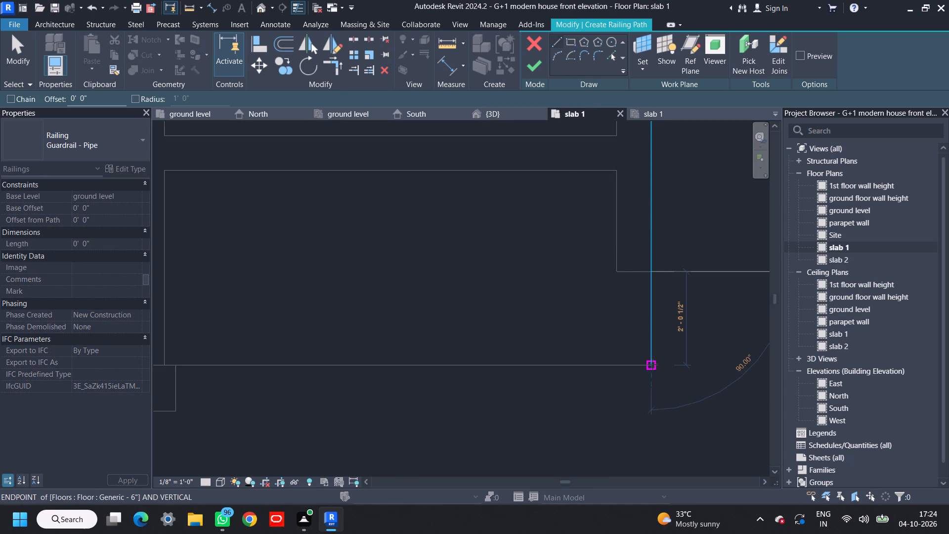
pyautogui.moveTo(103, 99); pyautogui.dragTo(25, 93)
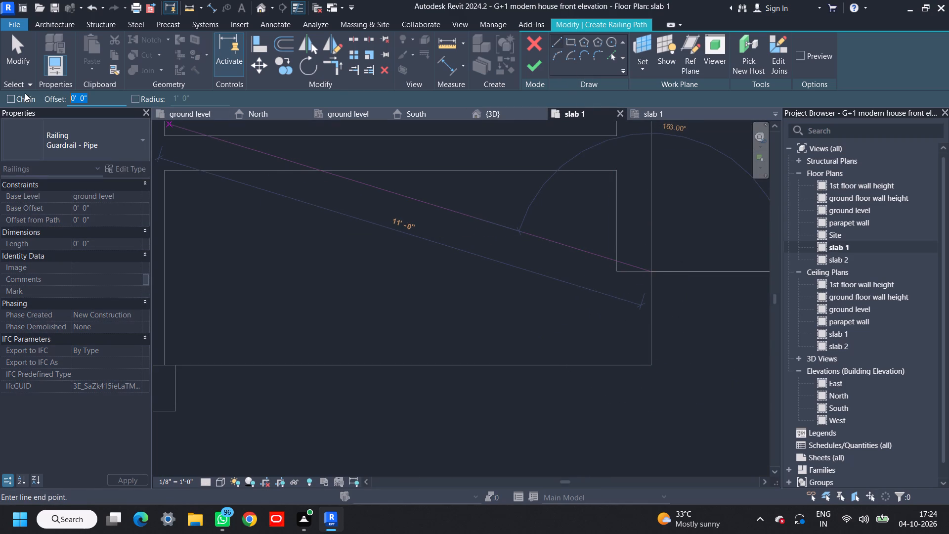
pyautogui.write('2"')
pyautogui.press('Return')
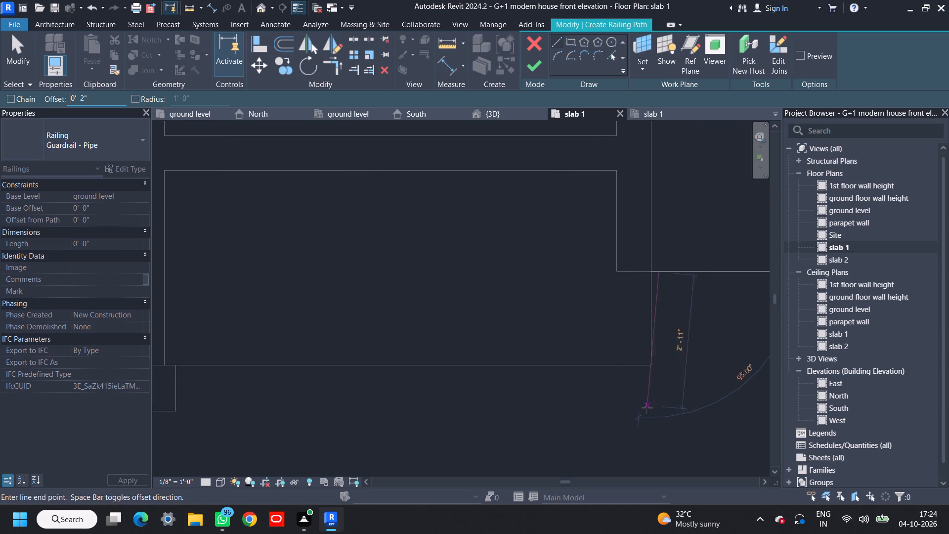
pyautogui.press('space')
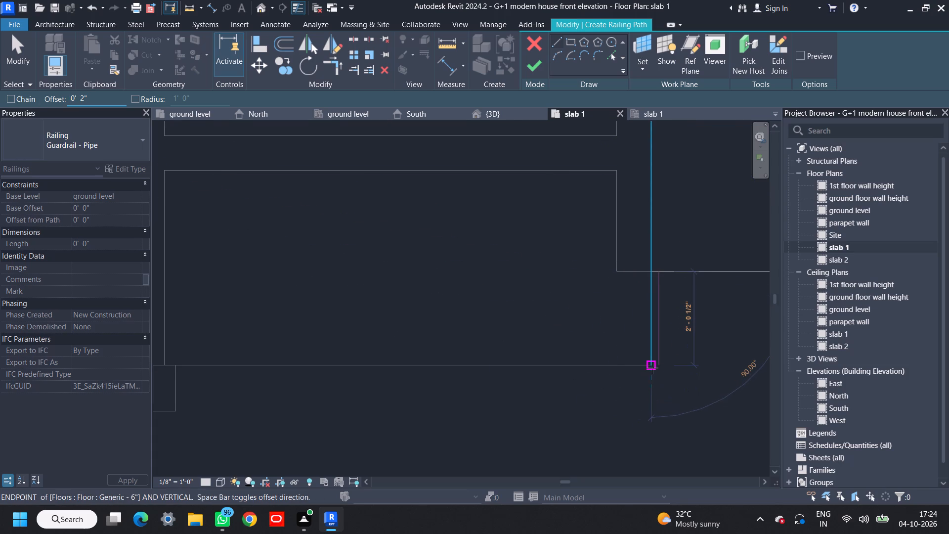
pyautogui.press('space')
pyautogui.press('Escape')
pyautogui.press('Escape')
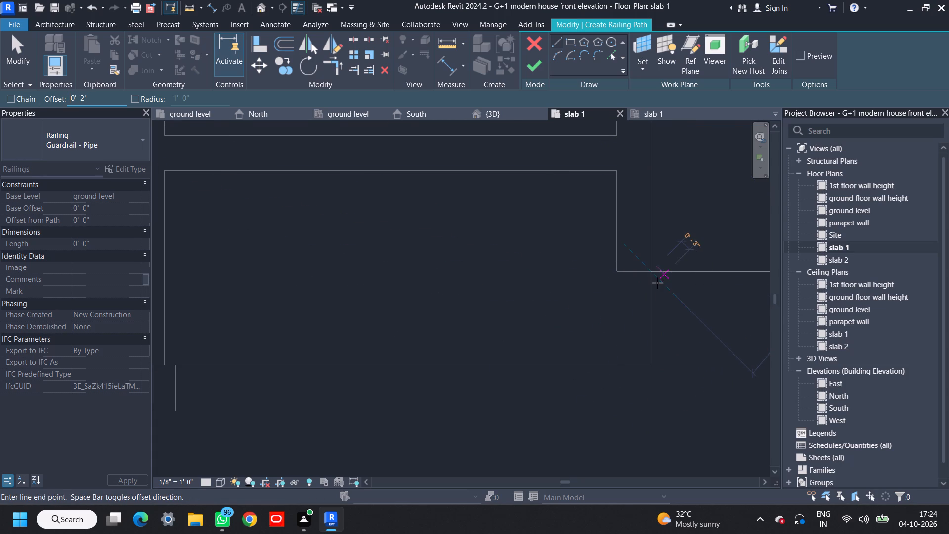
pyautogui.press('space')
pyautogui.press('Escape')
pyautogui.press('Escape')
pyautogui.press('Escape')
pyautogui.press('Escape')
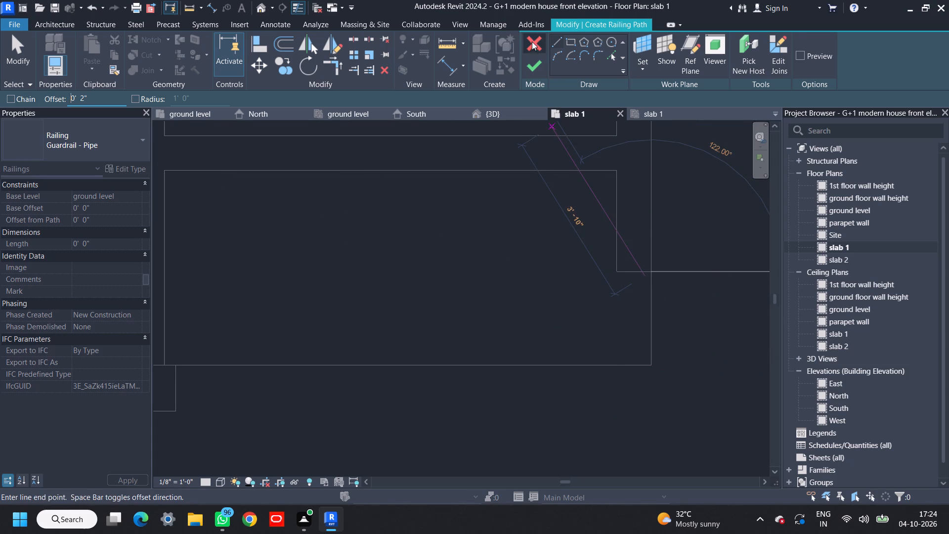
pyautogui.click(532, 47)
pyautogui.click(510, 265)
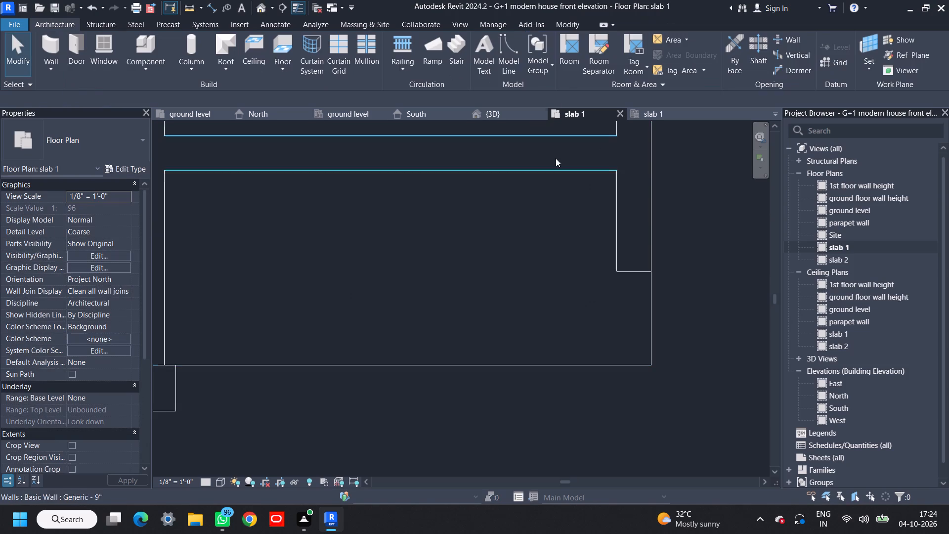
# Start a railing path with a 2" offset and draw its short segment, about 1' 11" long, inside the balcony slab's east edge.
pyautogui.click(399, 47)
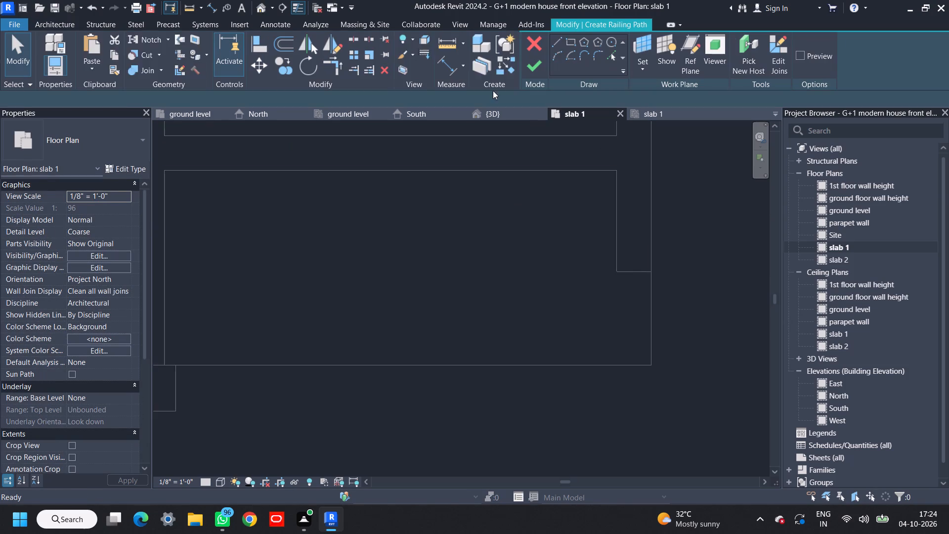
pyautogui.click(560, 43)
pyautogui.moveTo(97, 92); pyautogui.dragTo(36, 95)
pyautogui.press('2')
pyautogui.hotkey('shift', '"')
pyautogui.press('Return')
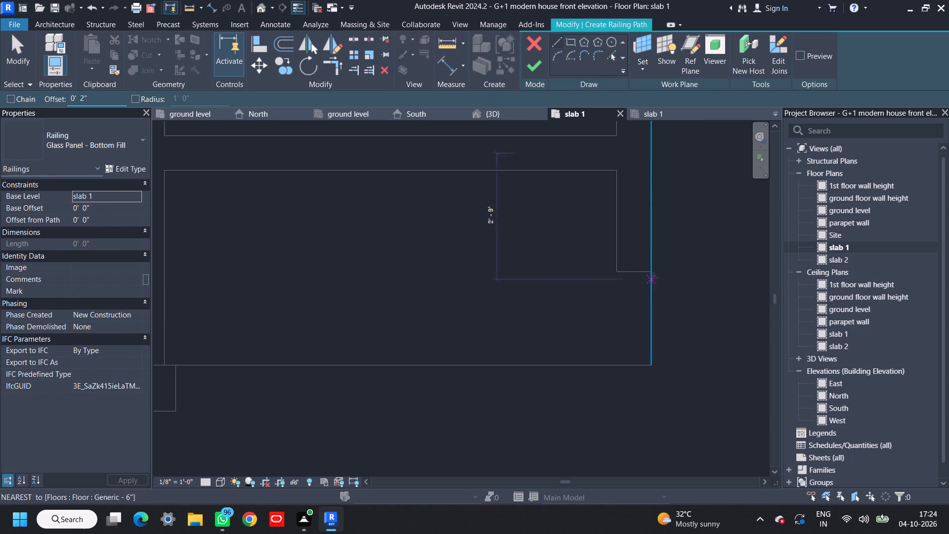
pyautogui.click(652, 272)
pyautogui.press('space')
pyautogui.click(649, 359)
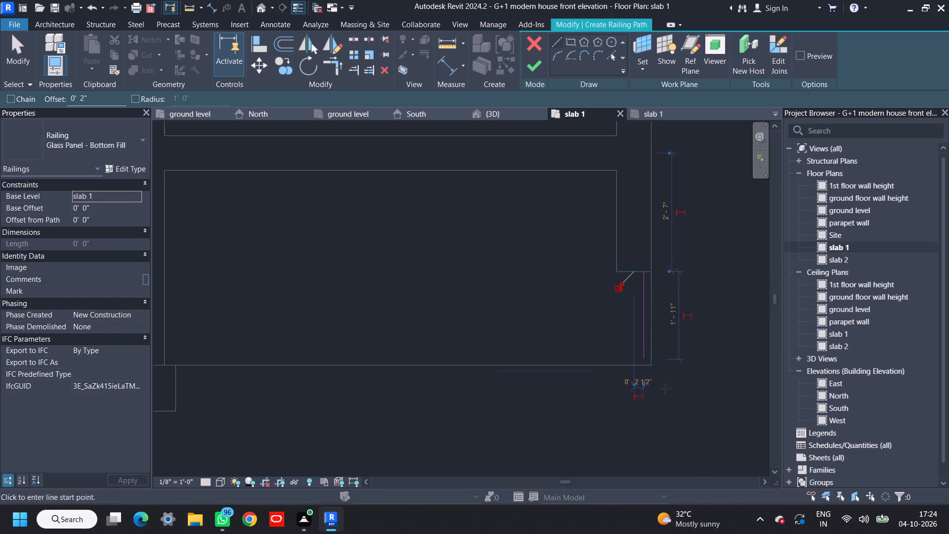
# Draw the front segment of the railing path, about 10' 4 1/2" long, 2" inside the balcony slab's front edge.
pyautogui.scroll(4, 635, 368)
pyautogui.click(662, 367)
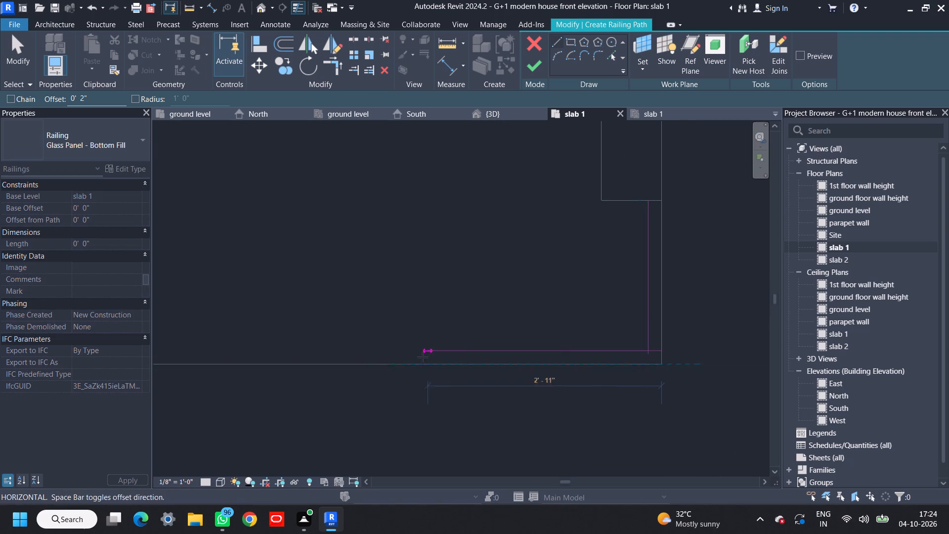
pyautogui.scroll(-10, 402, 360)
pyautogui.keyDown('shift'); pyautogui.moveTo(400, 360); pyautogui.dragTo(564, 359, button='middle'); pyautogui.keyUp('shift')
pyautogui.scroll(4, 425, 366)
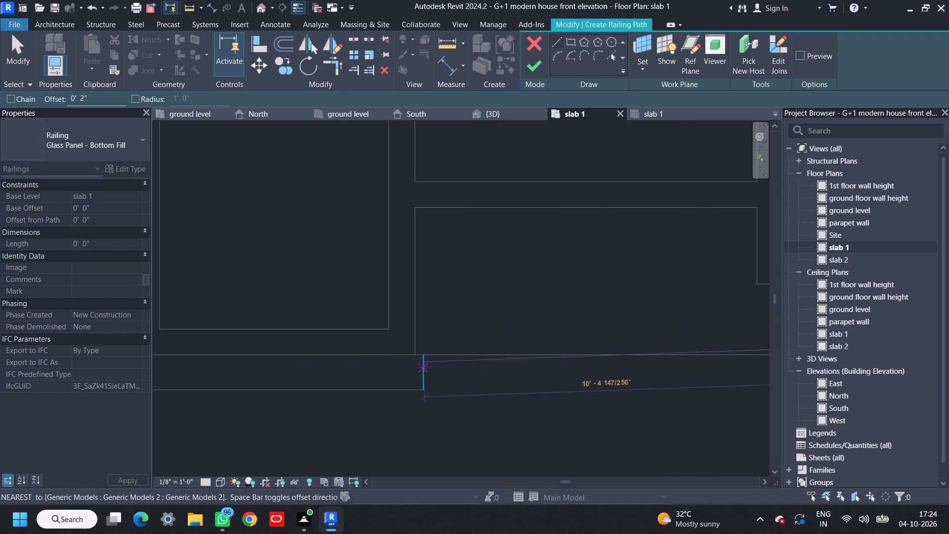
pyautogui.click(423, 355)
pyautogui.press('space')
pyautogui.scroll(-4, 512, 336)
pyautogui.keyDown('shift'); pyautogui.moveTo(531, 332); pyautogui.dragTo(476, 341, button='middle'); pyautogui.keyUp('shift')
pyautogui.scroll(4, 425, 353)
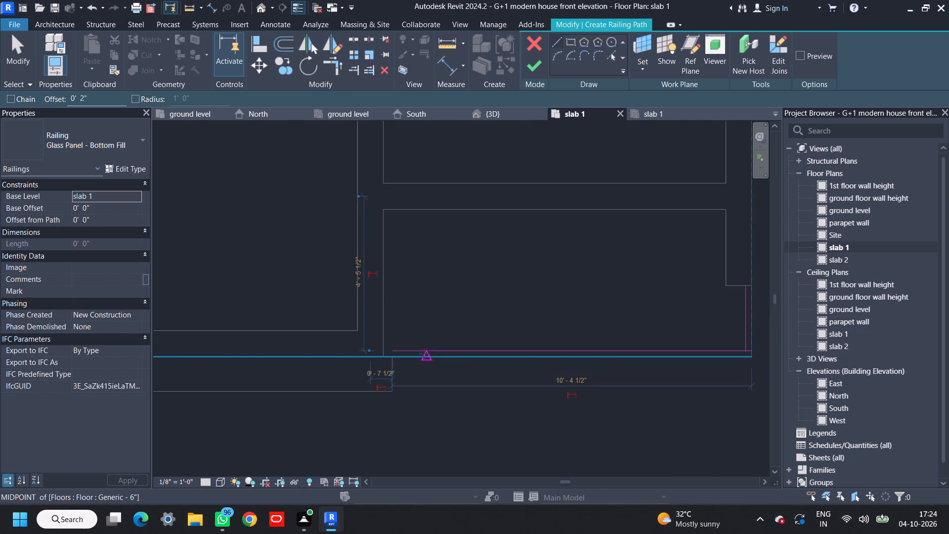
pyautogui.press('space')
pyautogui.scroll(-2, 557, 349)
pyautogui.keyDown('shift'); pyautogui.moveTo(567, 346); pyautogui.dragTo(473, 368, button='middle'); pyautogui.keyUp('shift')
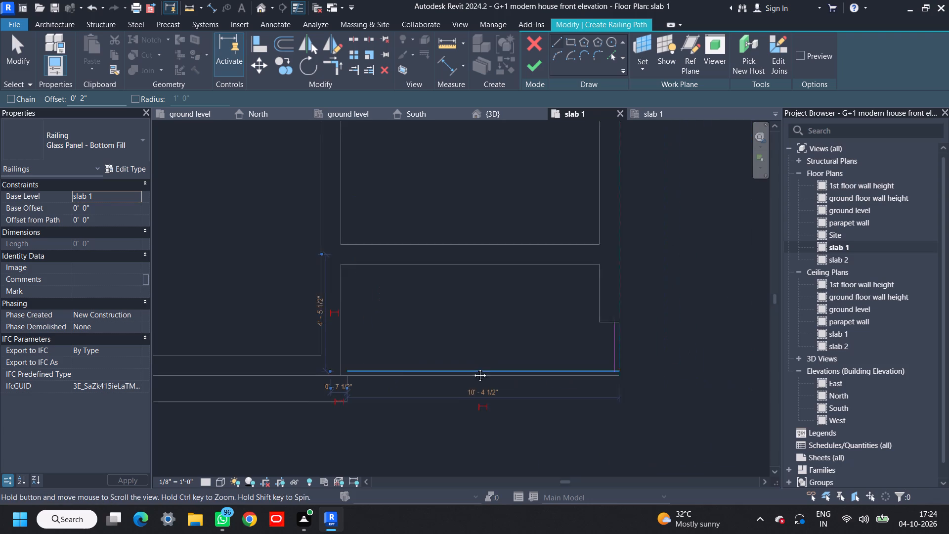
pyautogui.keyDown('shift'); pyautogui.moveTo(473, 368); pyautogui.dragTo(470, 369, button='middle'); pyautogui.keyUp('shift')
pyautogui.scroll(8, 343, 371)
pyautogui.press('Escape')
pyautogui.press('Escape')
# Extend the west end of the front railing line to the face of the adjoining wall.
pyautogui.click(342, 378)
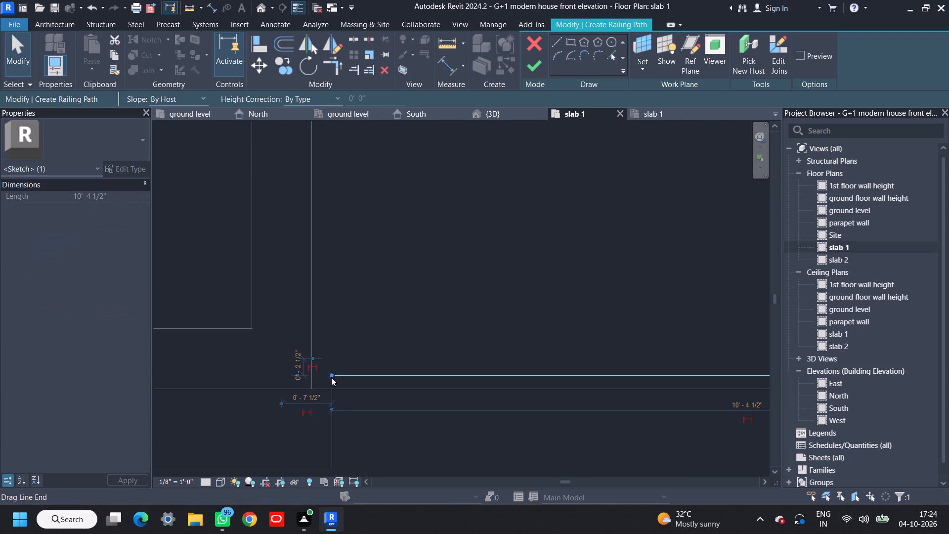
pyautogui.moveTo(330, 374); pyautogui.dragTo(313, 376)
pyautogui.scroll(-10, 367, 367)
pyautogui.press('Escape')
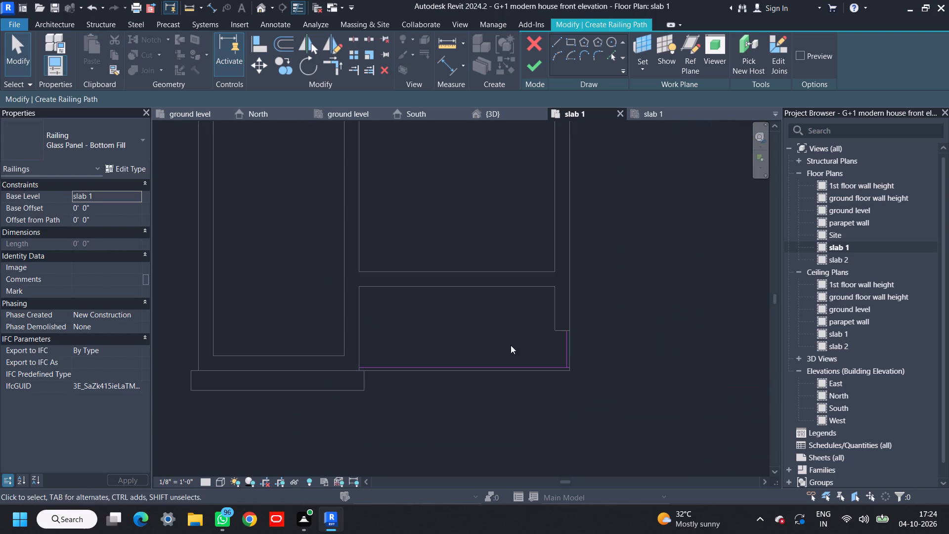
# Trim the two railing path lines into a clean corner and finish the railing sketch.
pyautogui.scroll(10, 576, 347)
pyautogui.click(332, 66)
pyautogui.scroll(4, 529, 437)
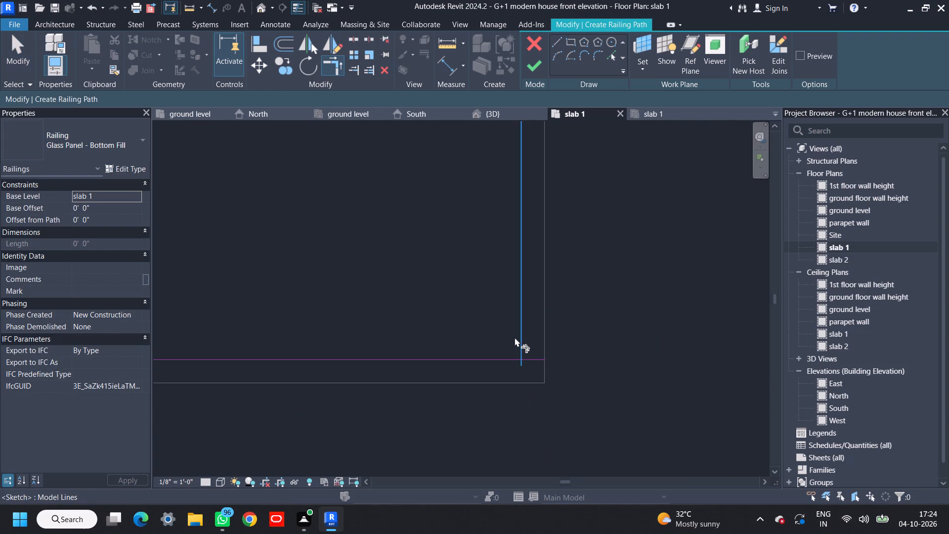
pyautogui.click(521, 319)
pyautogui.click(495, 361)
pyautogui.scroll(-12, 518, 369)
pyautogui.press('Escape')
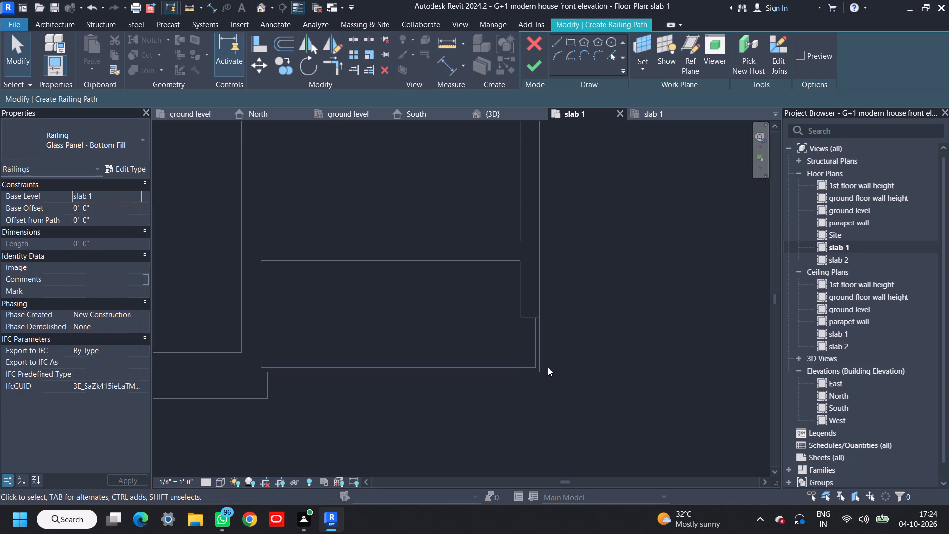
pyautogui.click(536, 69)
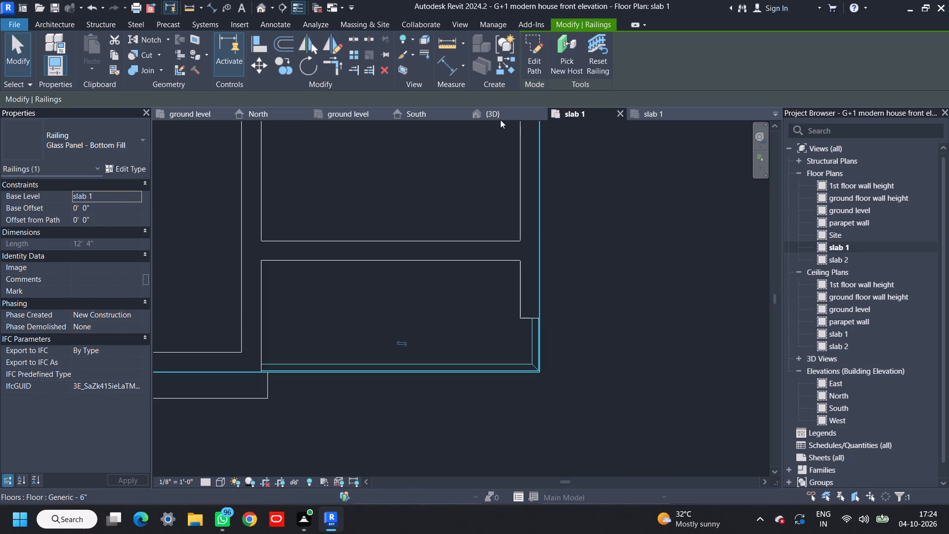
# In the 3D view, change the new balcony railing's type to Guardrail - Pipe.
pyautogui.click(497, 113)
pyautogui.scroll(-4, 549, 300)
pyautogui.click(96, 143)
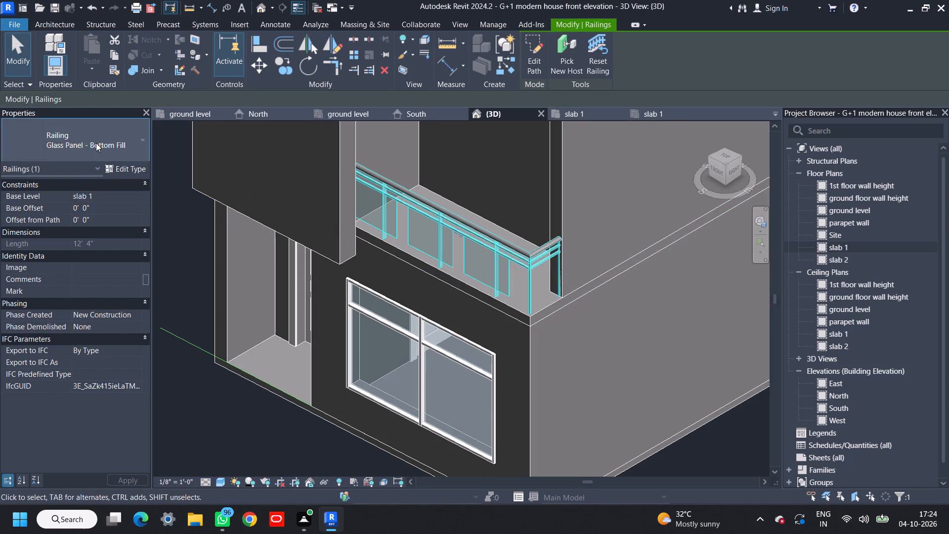
pyautogui.click(99, 219)
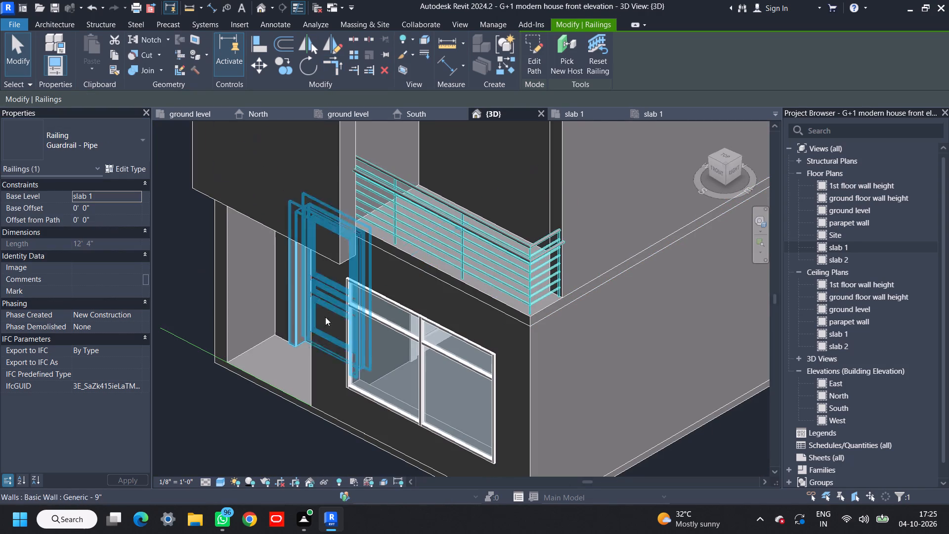
pyautogui.scroll(-4, 360, 334)
pyautogui.click(639, 468)
# Examine the balcony's pipe railing in 3D from the front, the side, below and close up at its corner.
pyautogui.keyDown('shift'); pyautogui.moveTo(554, 430); pyautogui.dragTo(650, 337, button='middle'); pyautogui.keyUp('shift')
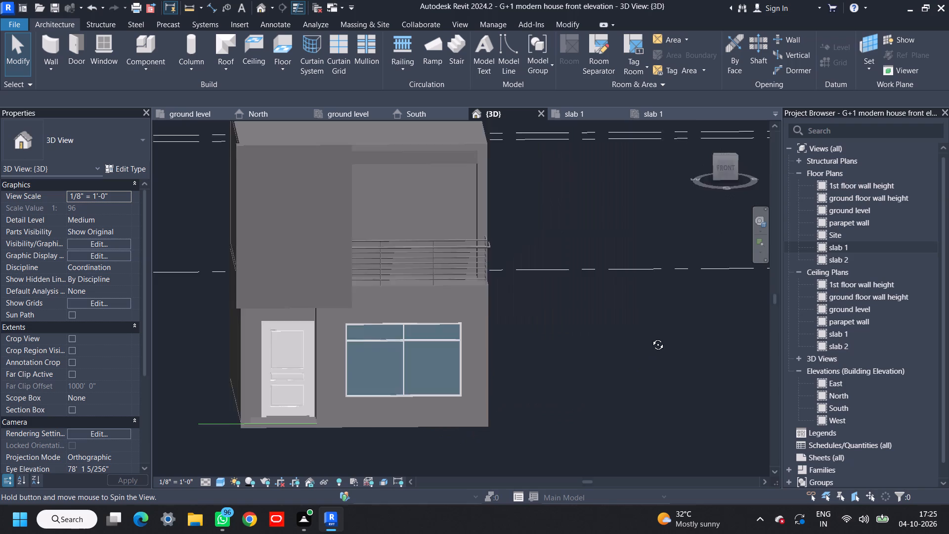
pyautogui.keyDown('shift'); pyautogui.moveTo(650, 337); pyautogui.dragTo(648, 310, button='middle'); pyautogui.keyUp('shift')
pyautogui.scroll(-2, 647, 312)
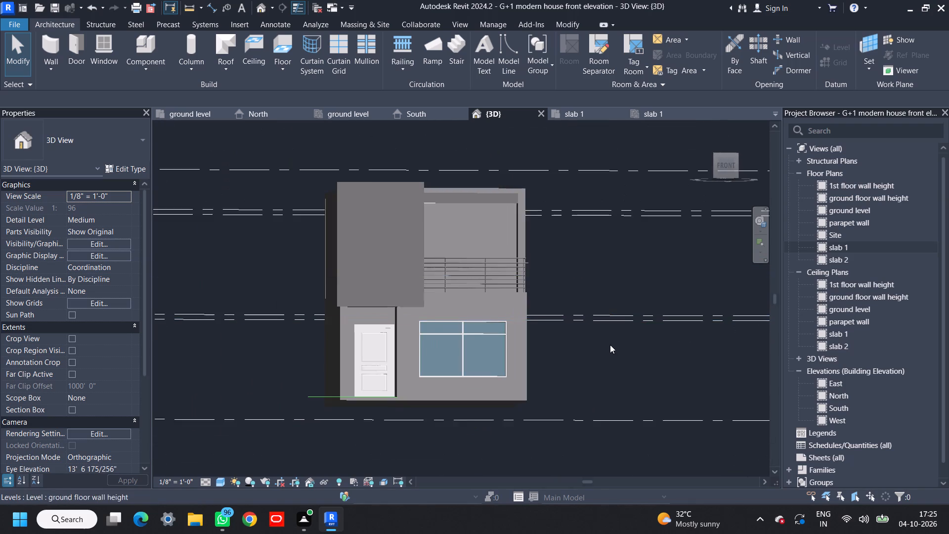
pyautogui.scroll(-1, 609, 346)
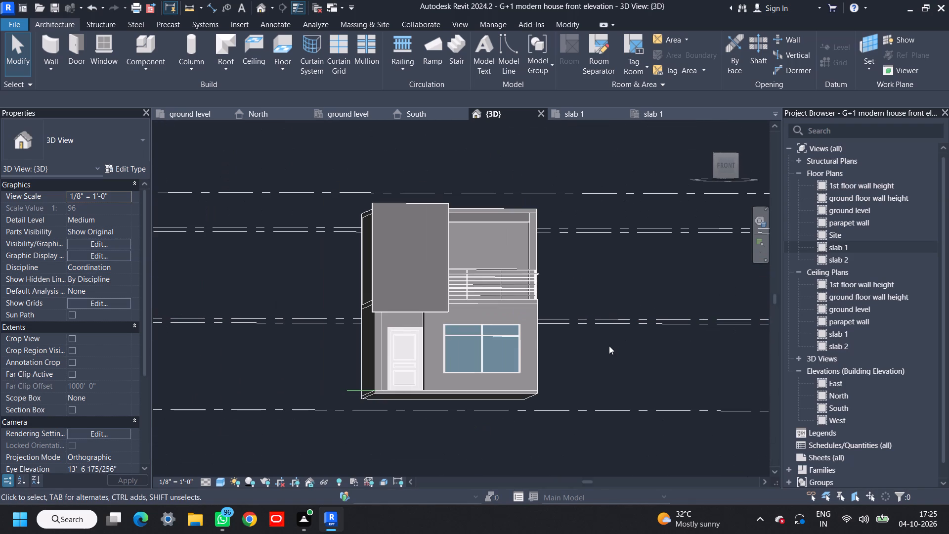
pyautogui.keyDown('shift'); pyautogui.moveTo(571, 359); pyautogui.dragTo(532, 414, button='middle'); pyautogui.keyUp('shift')
pyautogui.scroll(13, 545, 281)
pyautogui.keyDown('shift'); pyautogui.moveTo(539, 306); pyautogui.dragTo(561, 315, button='middle'); pyautogui.keyUp('shift')
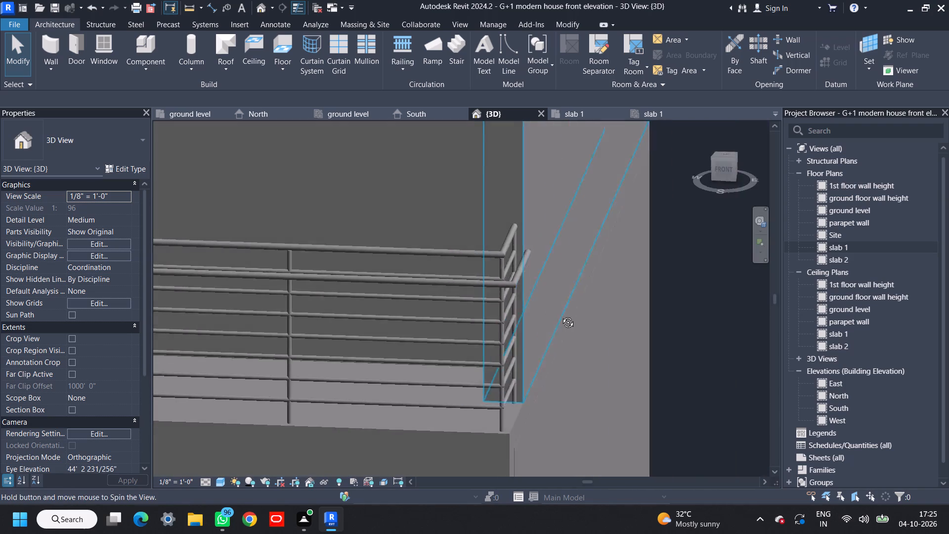
pyautogui.keyDown('shift'); pyautogui.moveTo(561, 315); pyautogui.dragTo(557, 390, button='middle'); pyautogui.keyUp('shift')
pyautogui.scroll(3, 518, 326)
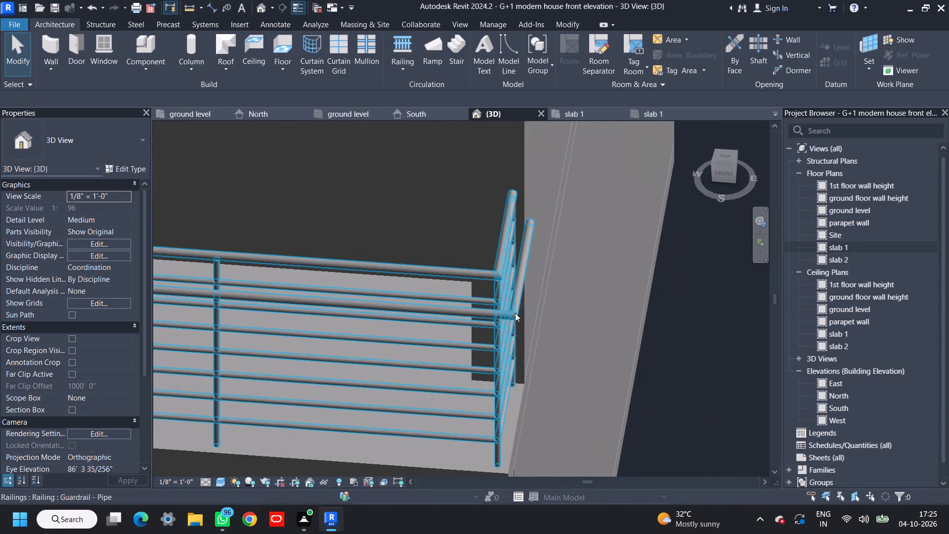
pyautogui.click(516, 301)
pyautogui.scroll(-8, 516, 302)
pyautogui.keyDown('shift'); pyautogui.moveTo(508, 325); pyautogui.dragTo(359, 223, button='middle'); pyautogui.keyUp('shift')
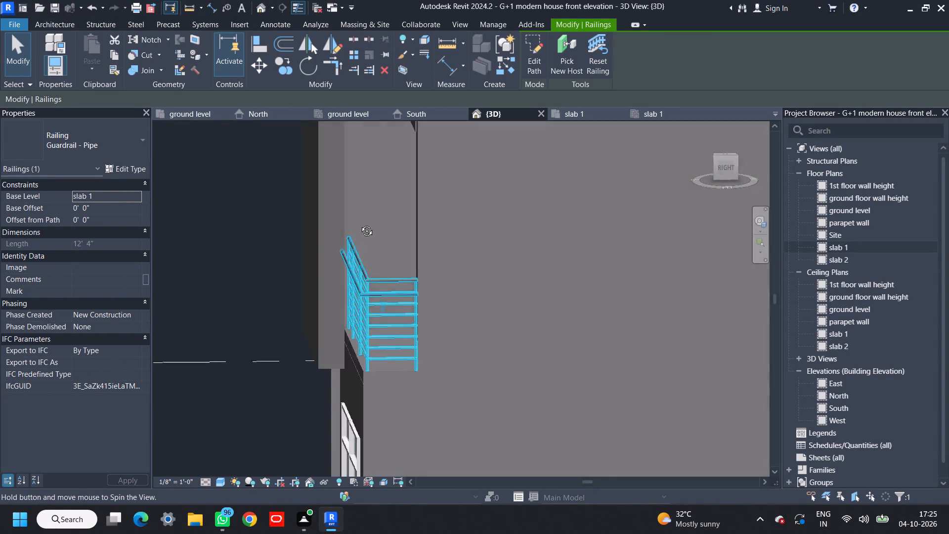
pyautogui.keyDown('shift'); pyautogui.moveTo(359, 223); pyautogui.dragTo(523, 198, button='middle'); pyautogui.keyUp('shift')
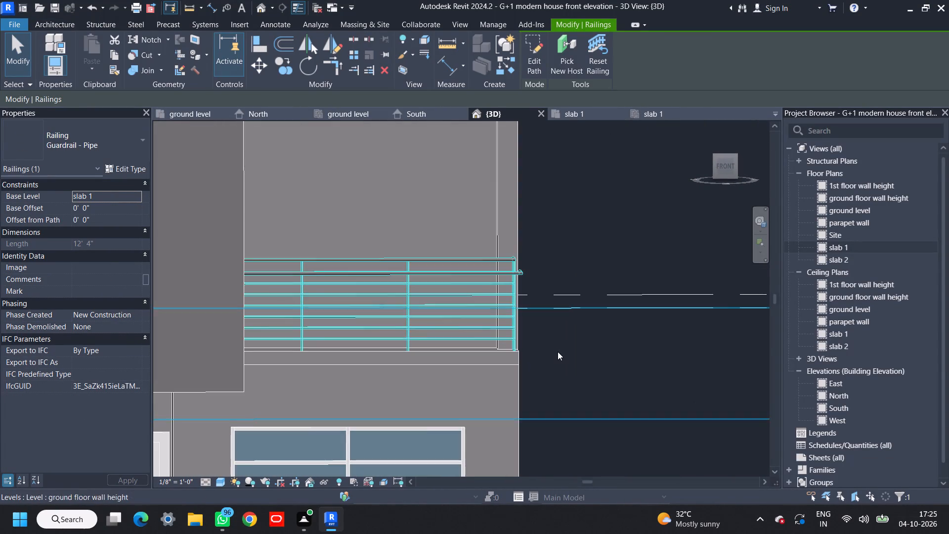
pyautogui.click(558, 353)
pyautogui.scroll(-8, 557, 357)
pyautogui.keyDown('shift'); pyautogui.moveTo(558, 369); pyautogui.dragTo(556, 335, button='middle'); pyautogui.keyUp('shift')
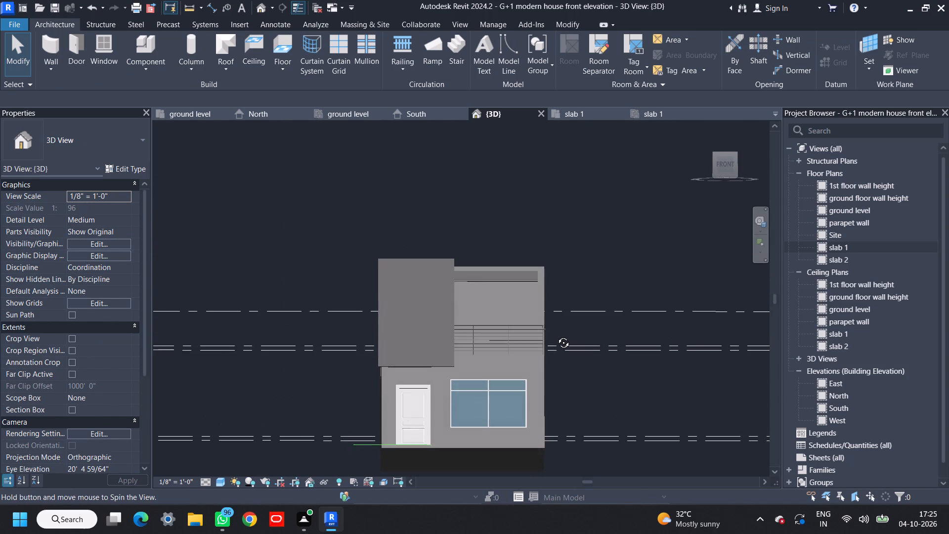
pyautogui.keyDown('shift'); pyautogui.moveTo(556, 335); pyautogui.dragTo(557, 334, button='middle'); pyautogui.keyUp('shift')
pyautogui.moveTo(586, 374); pyautogui.dragTo(532, 371, button='middle')
pyautogui.keyDown('shift'); pyautogui.moveTo(535, 369); pyautogui.dragTo(532, 401, button='middle'); pyautogui.keyUp('shift')
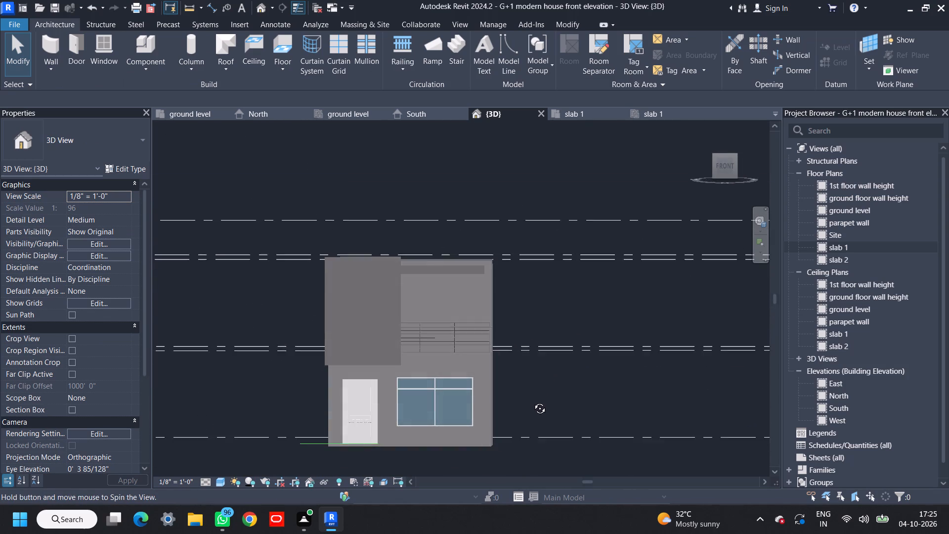
pyautogui.keyDown('shift'); pyautogui.moveTo(532, 401); pyautogui.dragTo(534, 415, button='middle'); pyautogui.keyUp('shift')
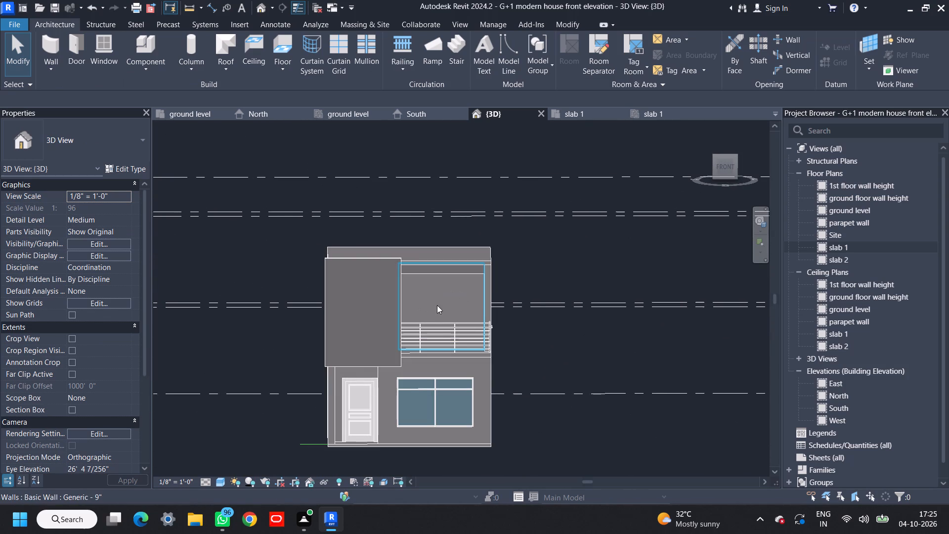
pyautogui.keyDown('shift'); pyautogui.moveTo(442, 302); pyautogui.dragTo(354, 351, button='middle'); pyautogui.keyUp('shift')
pyautogui.scroll(3, 413, 331)
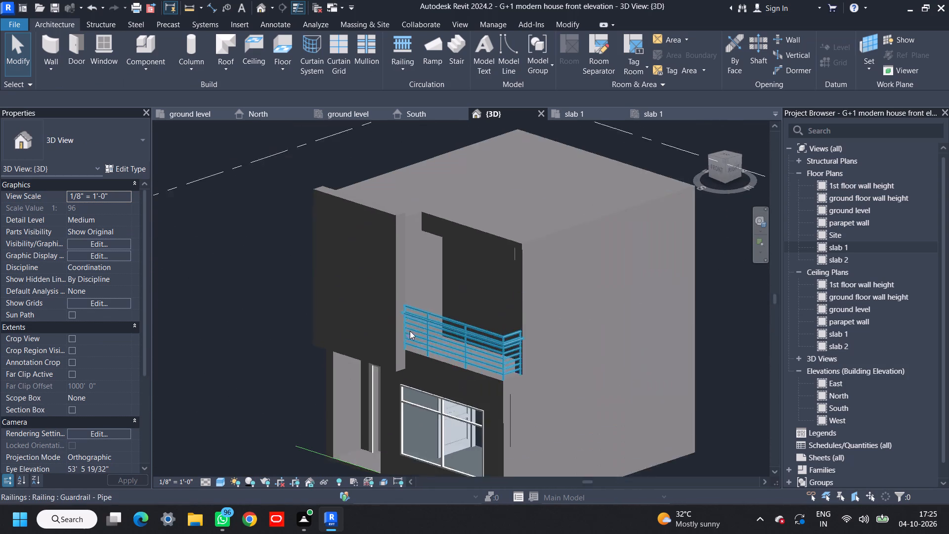
pyautogui.scroll(1, 410, 331)
pyautogui.keyDown('shift'); pyautogui.moveTo(451, 361); pyautogui.dragTo(571, 189, button='middle'); pyautogui.keyUp('shift')
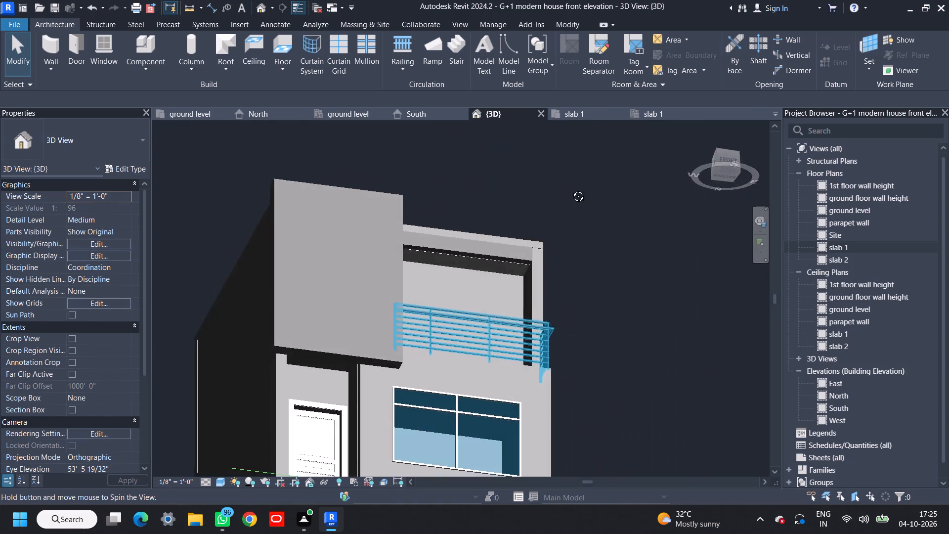
pyautogui.keyDown('shift'); pyautogui.moveTo(571, 189); pyautogui.dragTo(485, 346, button='middle'); pyautogui.keyUp('shift')
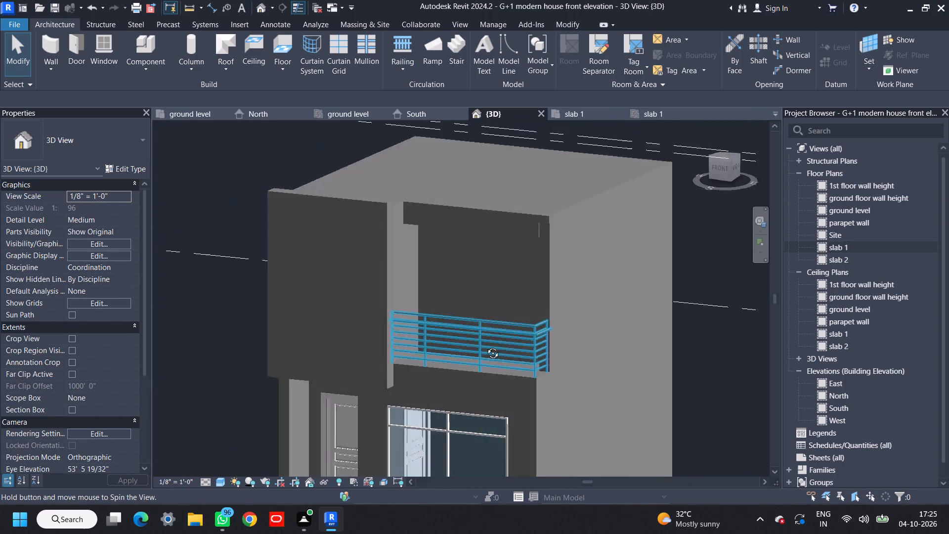
pyautogui.keyDown('shift'); pyautogui.moveTo(485, 346); pyautogui.dragTo(528, 398, button='middle'); pyautogui.keyUp('shift')
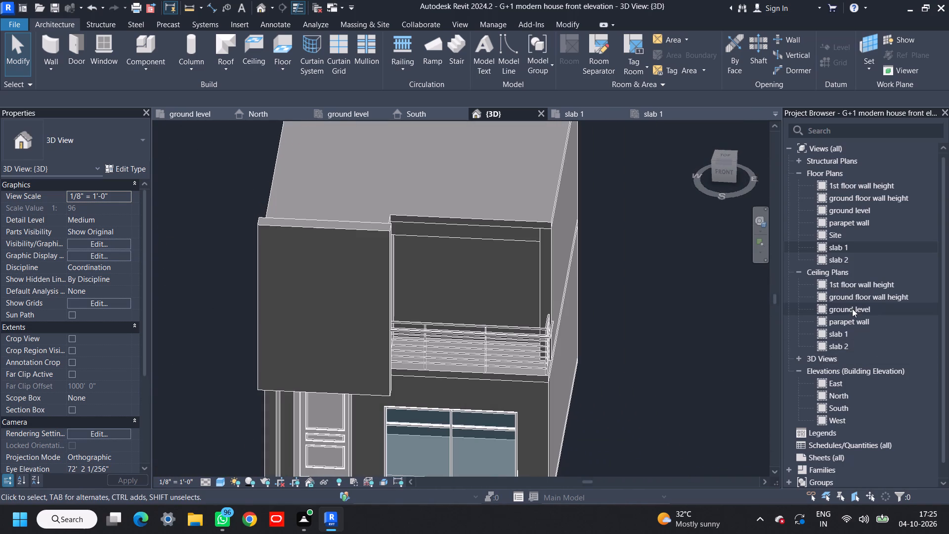
# In the ground level ceiling plan, sketch a rectangular ceiling boundary 5' 0" wide over the entrance recess between its walls.
pyautogui.doubleClick(852, 309)
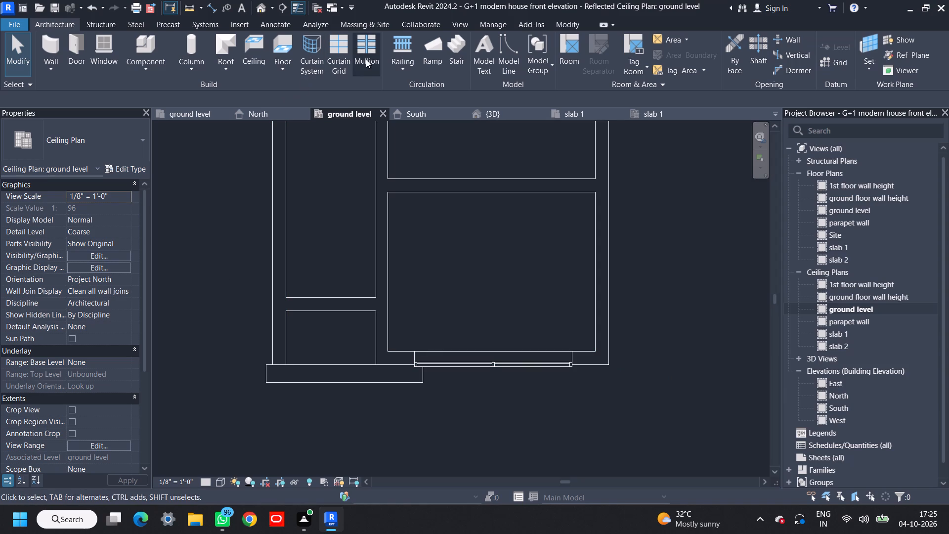
pyautogui.click(259, 56)
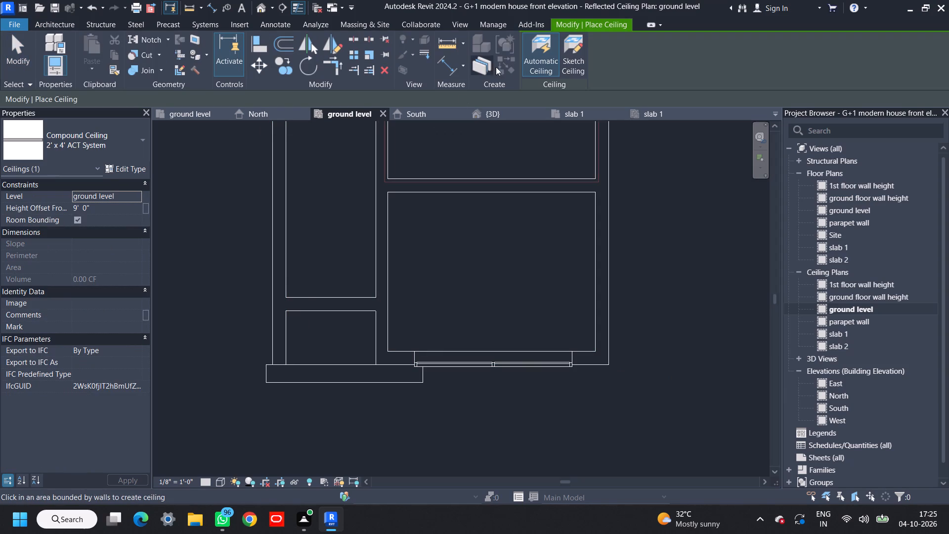
pyautogui.click(585, 53)
pyautogui.click(578, 58)
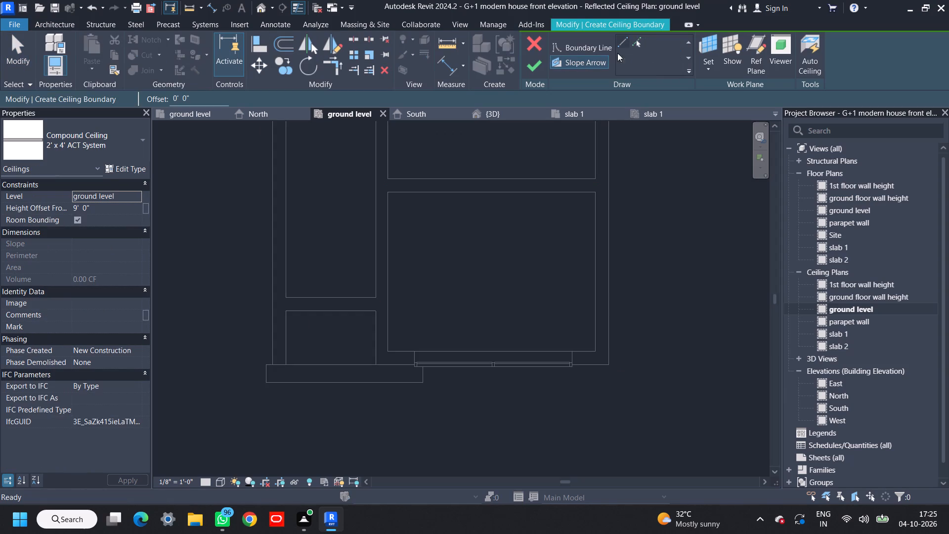
pyautogui.click(624, 44)
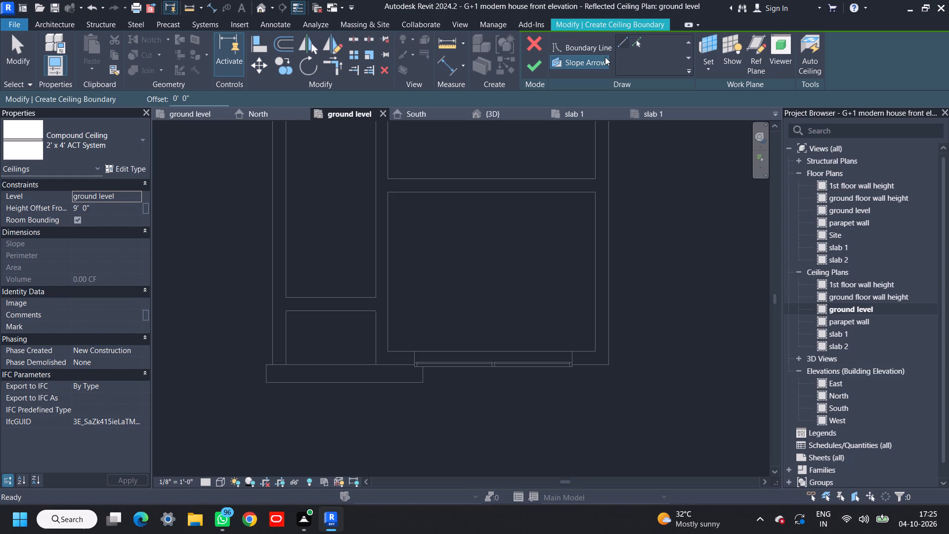
pyautogui.click(602, 48)
pyautogui.click(635, 41)
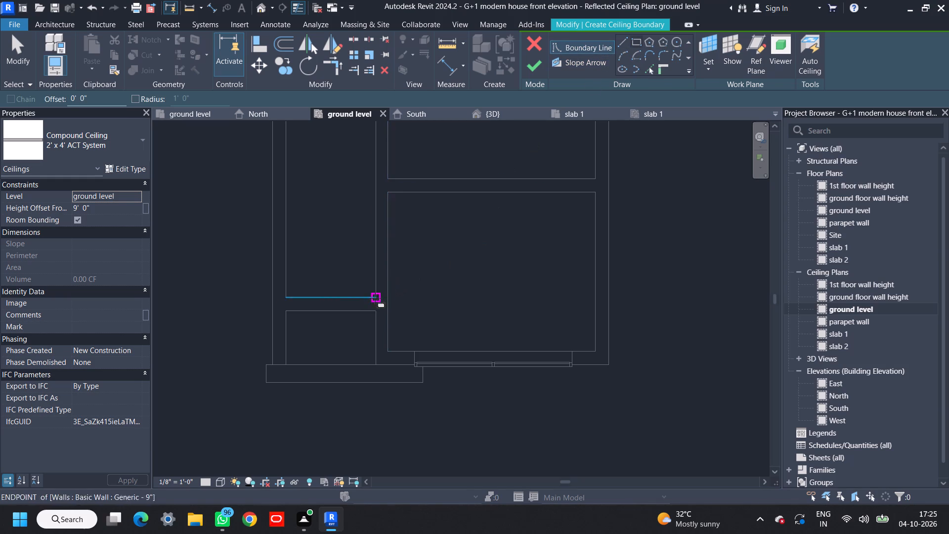
pyautogui.click(372, 309)
pyautogui.click(286, 362)
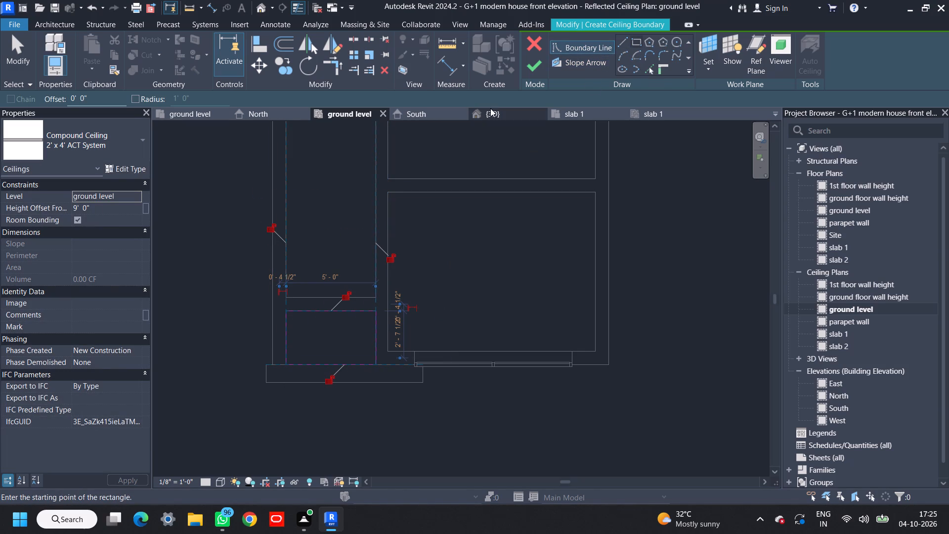
# Finish the entrance recess ceiling sketch from the 3D view, keeping the 2' x 4' ACT System compound ceiling type.
pyautogui.click(509, 108)
pyautogui.keyDown('shift'); pyautogui.moveTo(450, 386); pyautogui.dragTo(523, 216, button='middle'); pyautogui.keyUp('shift')
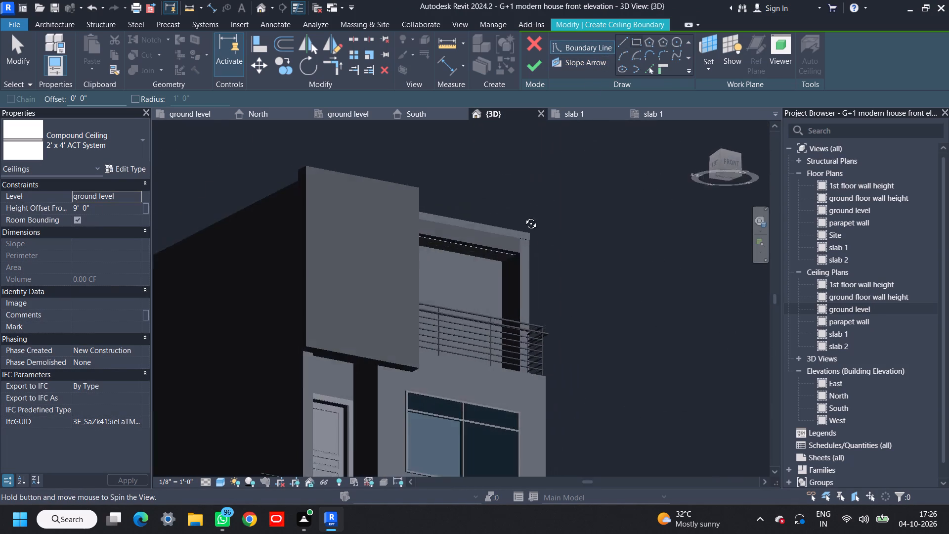
pyautogui.keyDown('shift'); pyautogui.moveTo(523, 216); pyautogui.dragTo(498, 215, button='middle'); pyautogui.keyUp('shift')
pyautogui.click(537, 64)
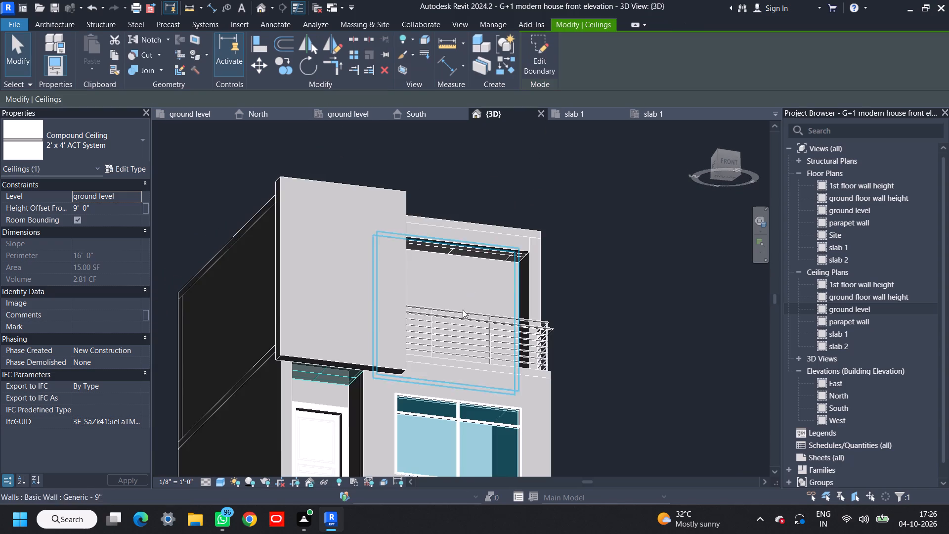
# Examine the new entrance ceiling and the front elevation in 3D from the side, below and straight on.
pyautogui.keyDown('shift'); pyautogui.moveTo(459, 339); pyautogui.dragTo(561, 315, button='middle'); pyautogui.keyUp('shift')
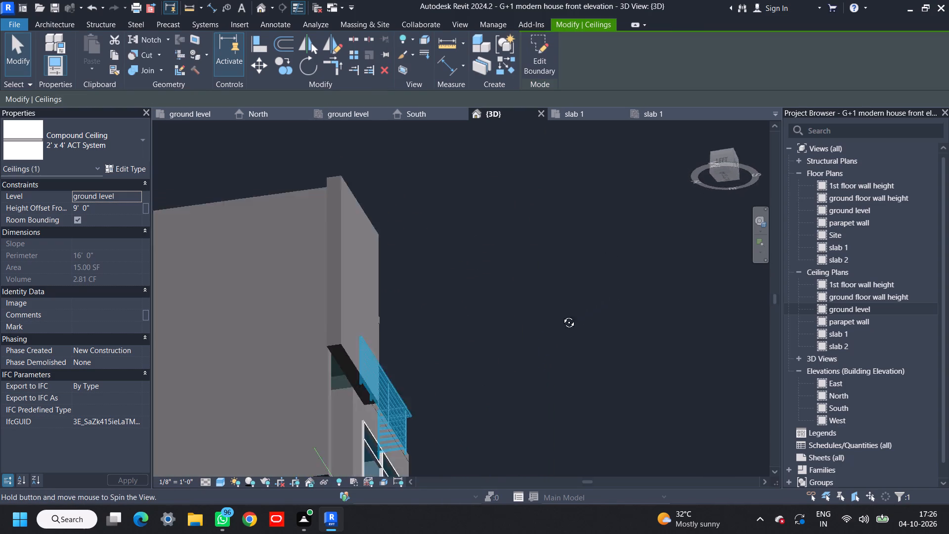
pyautogui.keyDown('shift'); pyautogui.moveTo(561, 315); pyautogui.dragTo(351, 369, button='middle'); pyautogui.keyUp('shift')
pyautogui.scroll(-3, 429, 371)
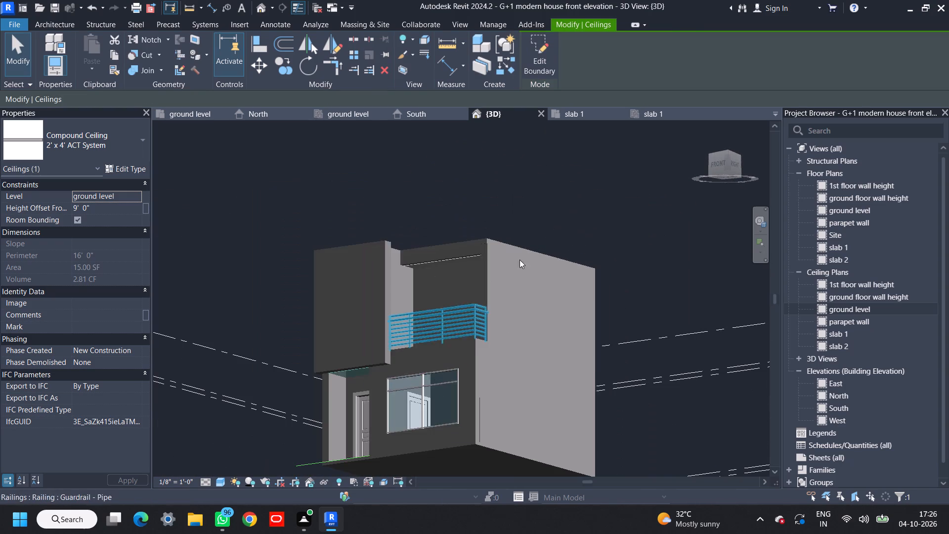
pyautogui.click(551, 198)
pyautogui.keyDown('shift'); pyautogui.moveTo(403, 382); pyautogui.dragTo(460, 394, button='middle'); pyautogui.keyUp('shift')
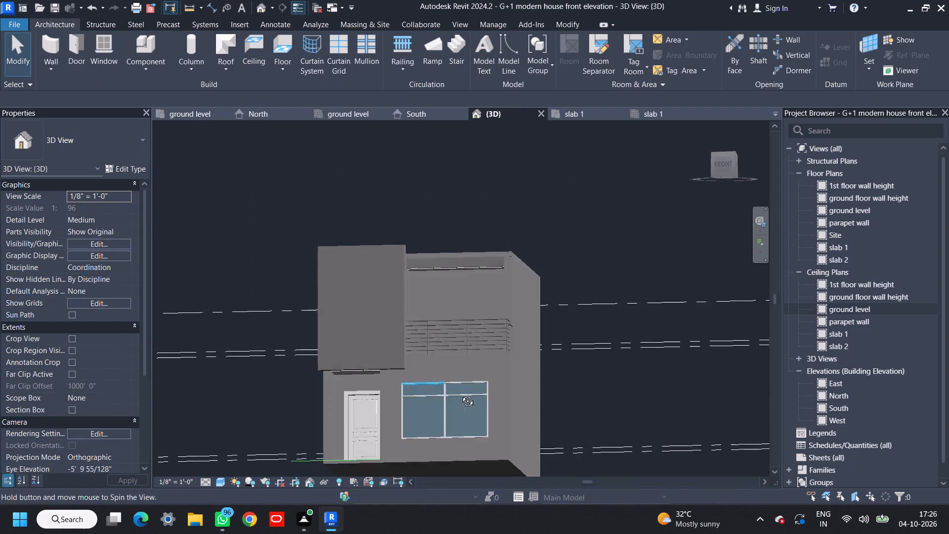
pyautogui.keyDown('shift'); pyautogui.moveTo(460, 394); pyautogui.dragTo(480, 343, button='middle'); pyautogui.keyUp('shift')
pyautogui.keyDown('shift'); pyautogui.middleClick(476, 355); pyautogui.keyUp('shift')
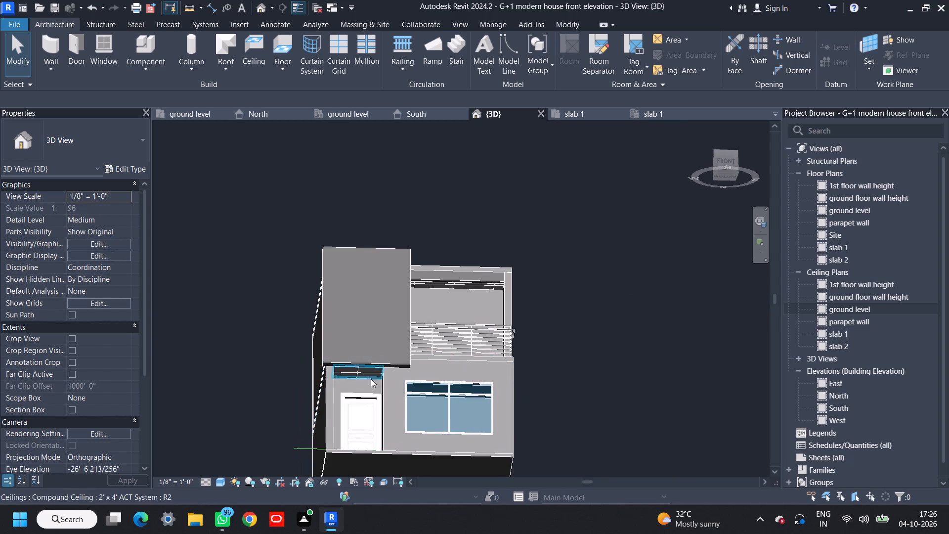
pyautogui.scroll(5, 371, 379)
pyautogui.scroll(-4, 471, 334)
pyautogui.keyDown('shift'); pyautogui.moveTo(538, 285); pyautogui.dragTo(534, 357, button='middle'); pyautogui.keyUp('shift')
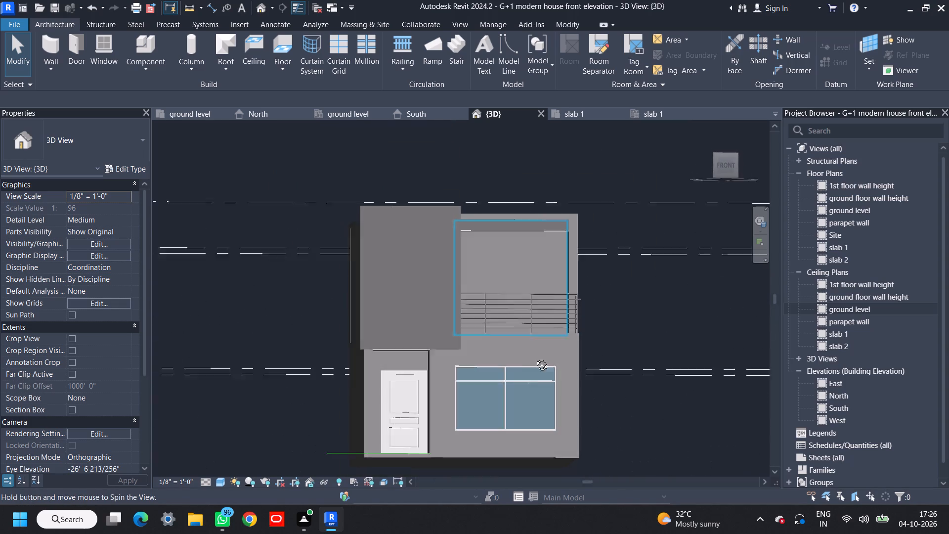
pyautogui.keyDown('shift'); pyautogui.moveTo(534, 357); pyautogui.dragTo(541, 279, button='middle'); pyautogui.keyUp('shift')
pyautogui.scroll(3, 588, 247)
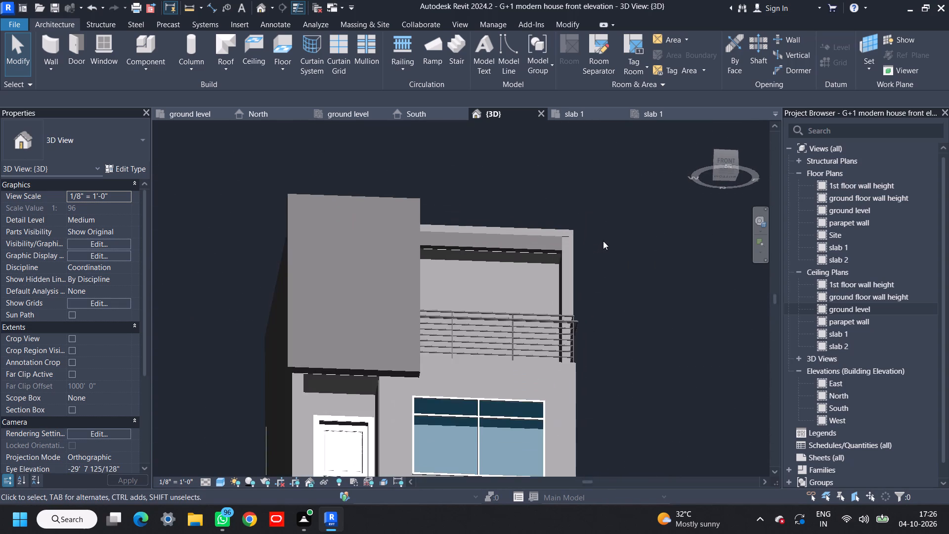
pyautogui.keyDown('shift'); pyautogui.moveTo(602, 281); pyautogui.dragTo(591, 282, button='middle'); pyautogui.keyUp('shift')
pyautogui.moveTo(645, 267); pyautogui.dragTo(600, 232, button='middle')
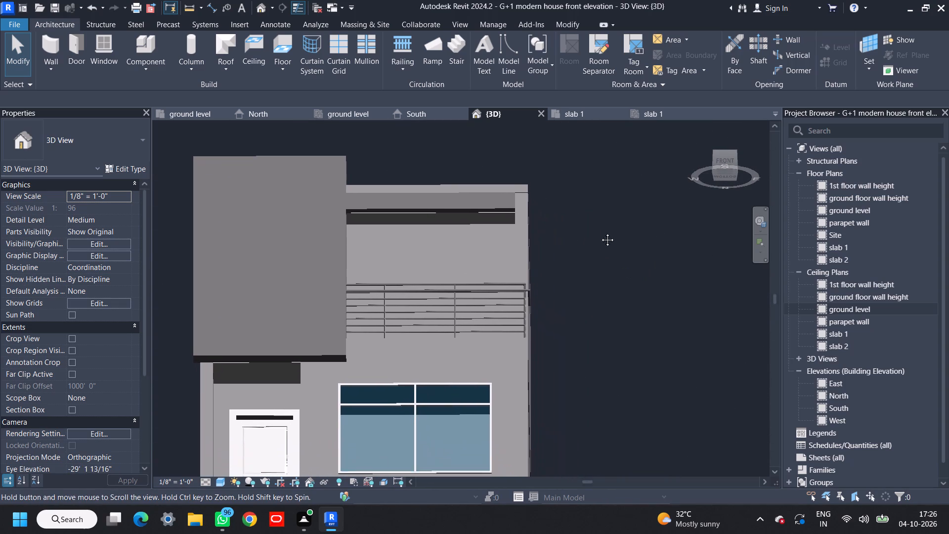
pyautogui.moveTo(600, 232); pyautogui.dragTo(597, 212, button='middle')
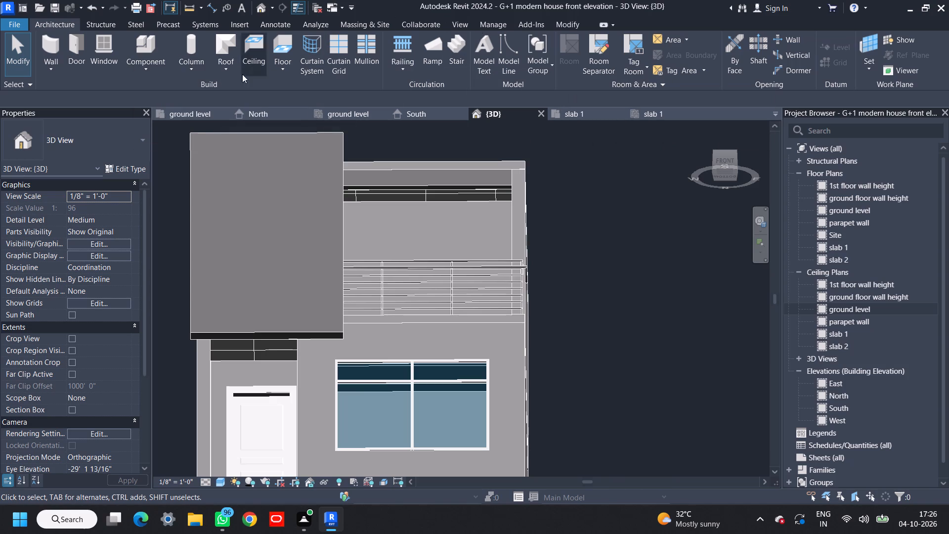
# Load the SASSO 60 round wall direct-indirect light as a component from the US library's Lighting > Architectural > External folder.
pyautogui.click(153, 61)
pyautogui.click(146, 97)
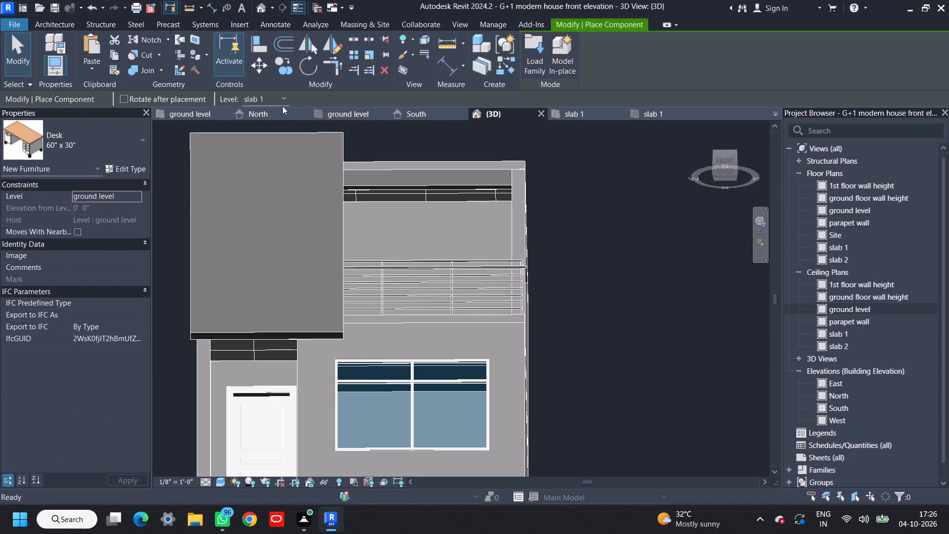
pyautogui.click(534, 47)
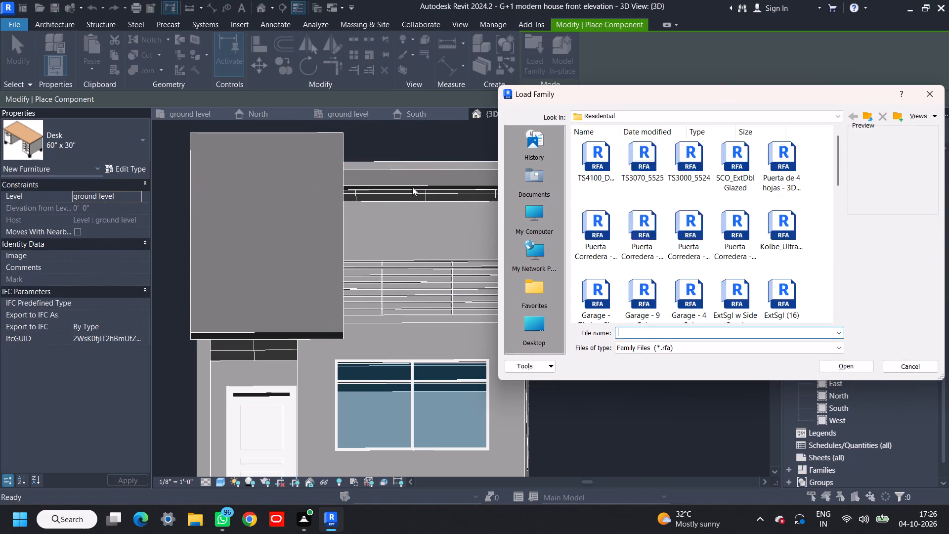
pyautogui.click(872, 119)
pyautogui.click(869, 119)
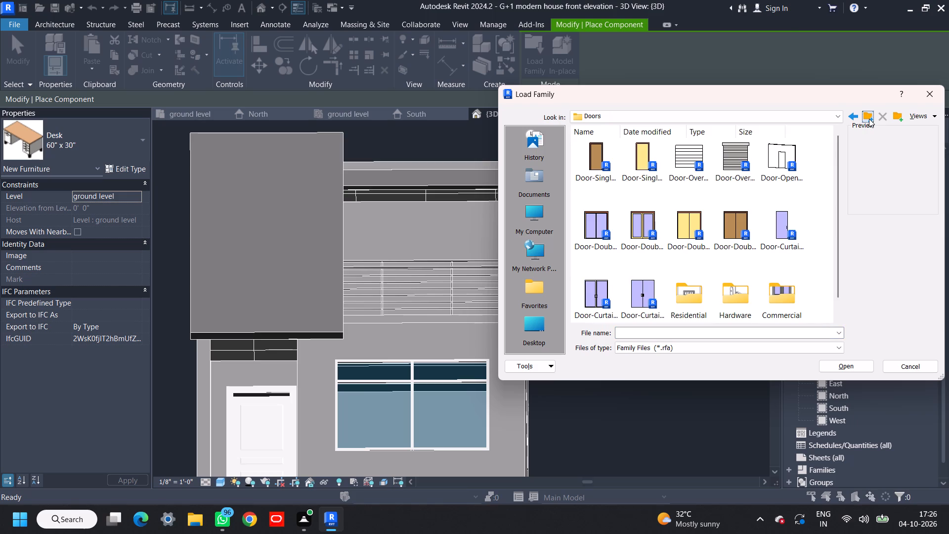
pyautogui.scroll(-1, 738, 251)
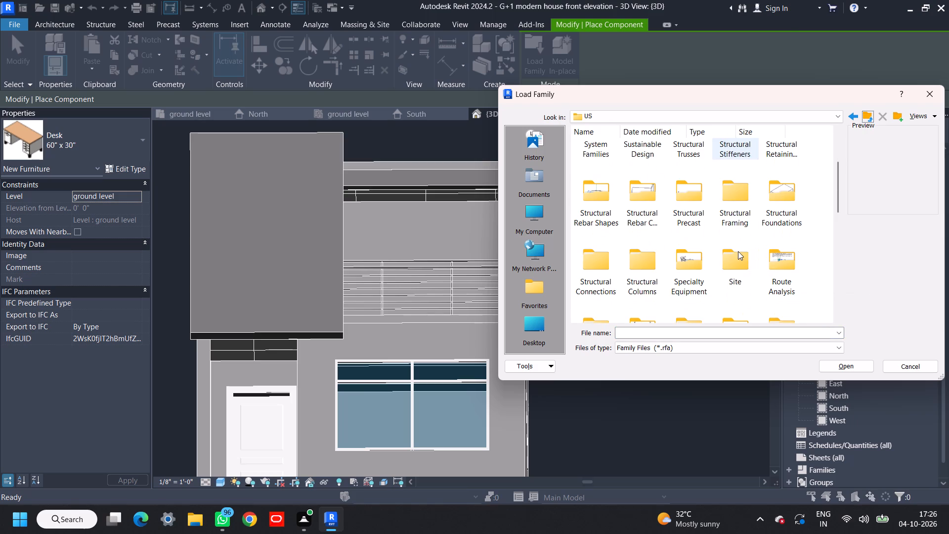
pyautogui.scroll(-2, 738, 251)
pyautogui.doubleClick(782, 195)
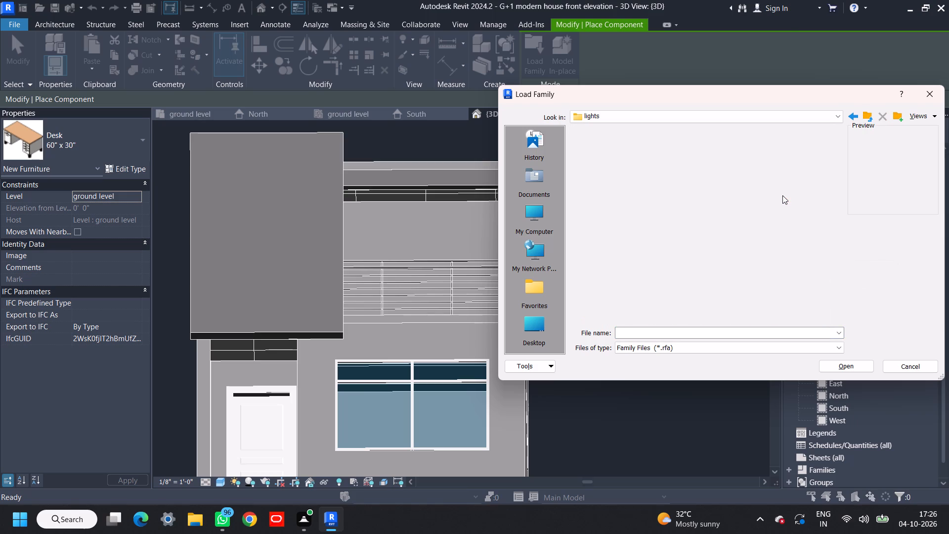
pyautogui.click(866, 114)
pyautogui.scroll(-1, 697, 266)
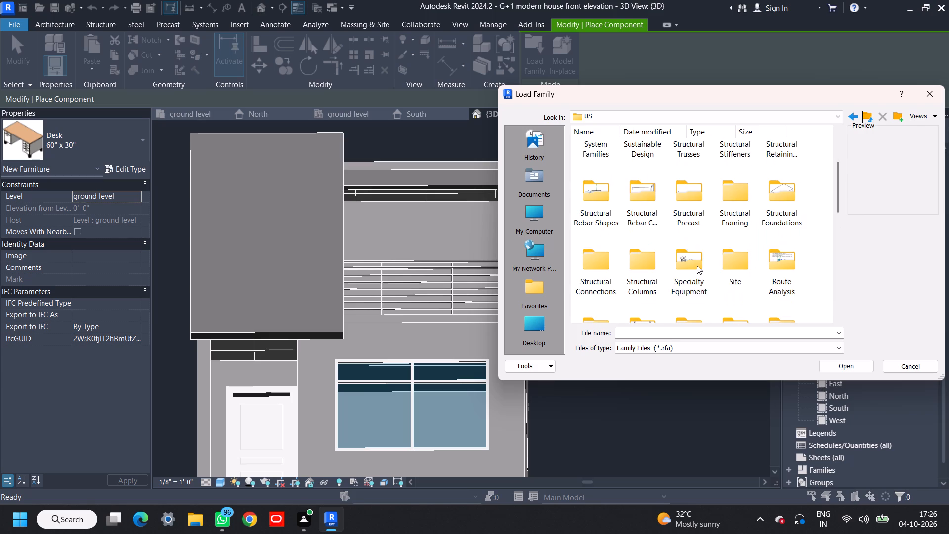
pyautogui.scroll(-1, 699, 264)
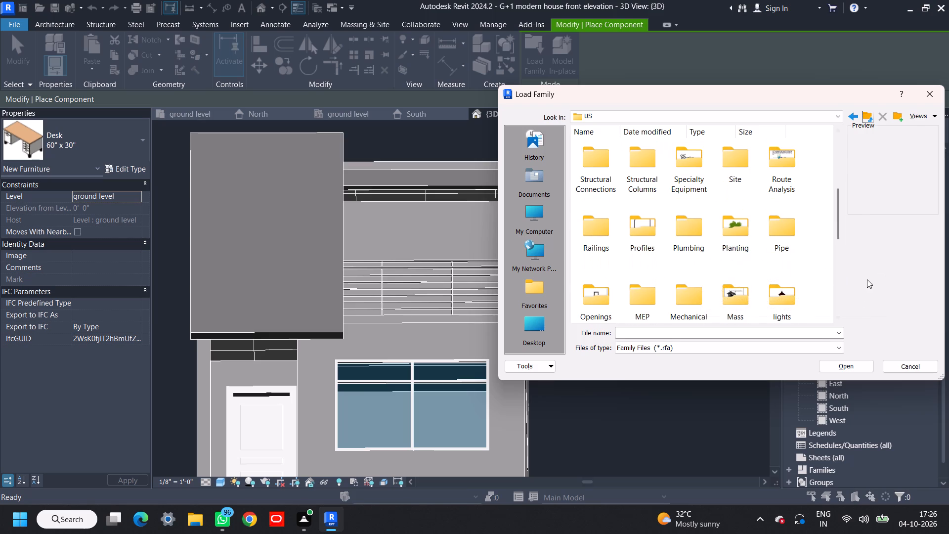
pyautogui.scroll(-1, 773, 250)
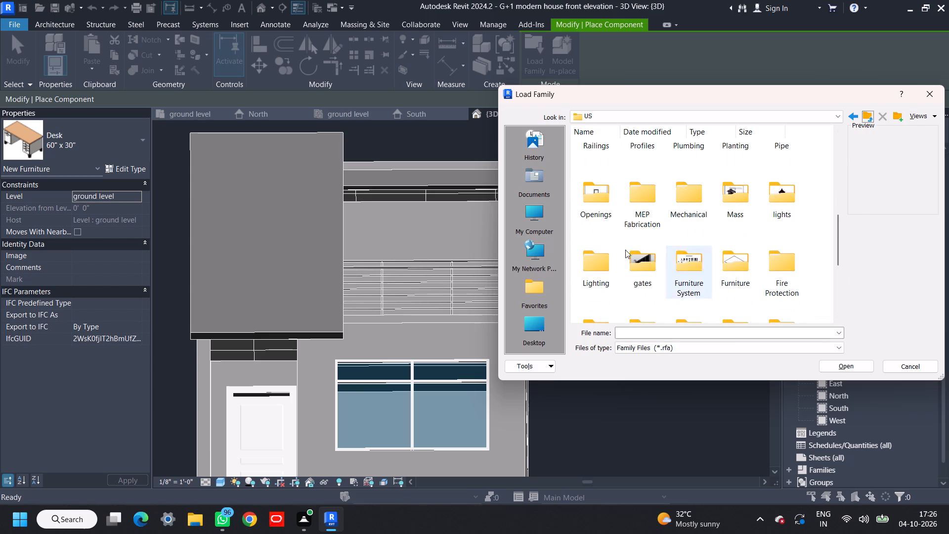
pyautogui.doubleClick(593, 251)
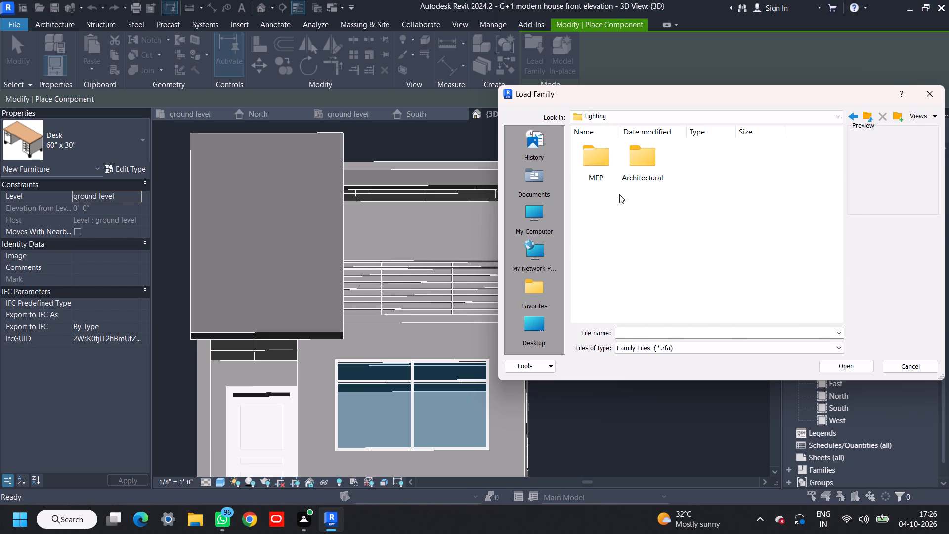
pyautogui.doubleClick(638, 163)
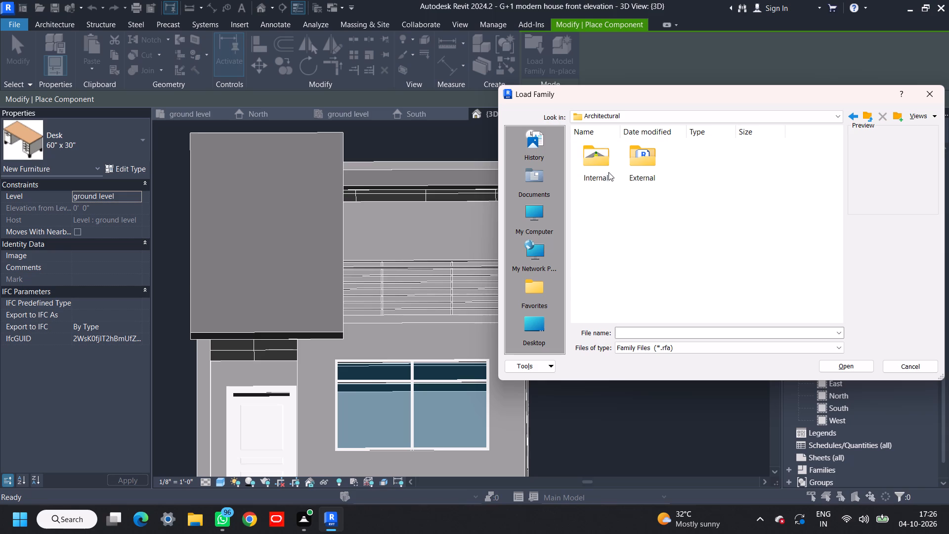
pyautogui.doubleClick(635, 165)
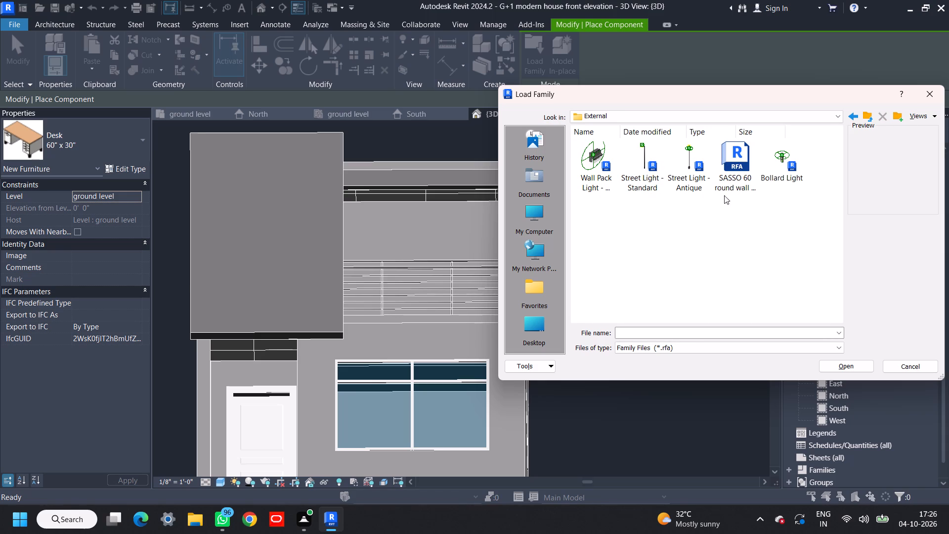
pyautogui.click(732, 181)
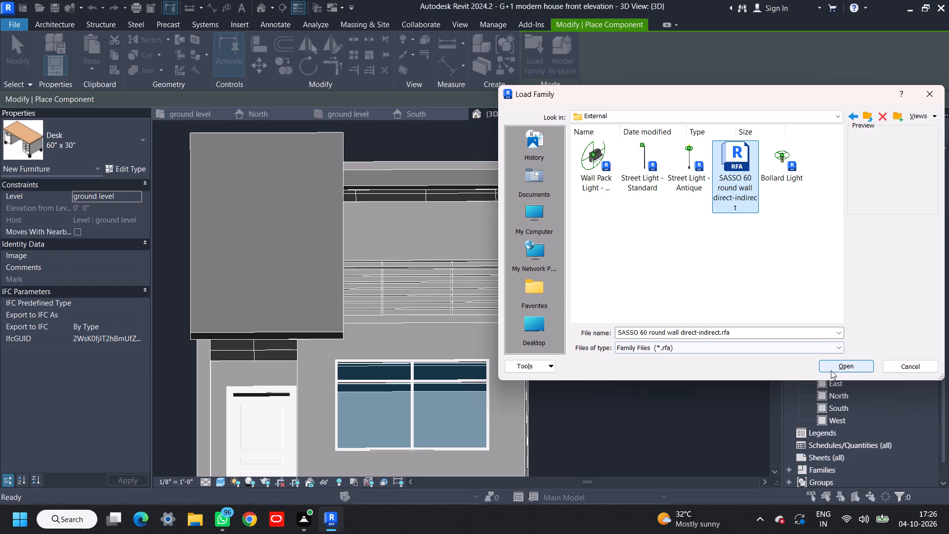
pyautogui.click(831, 370)
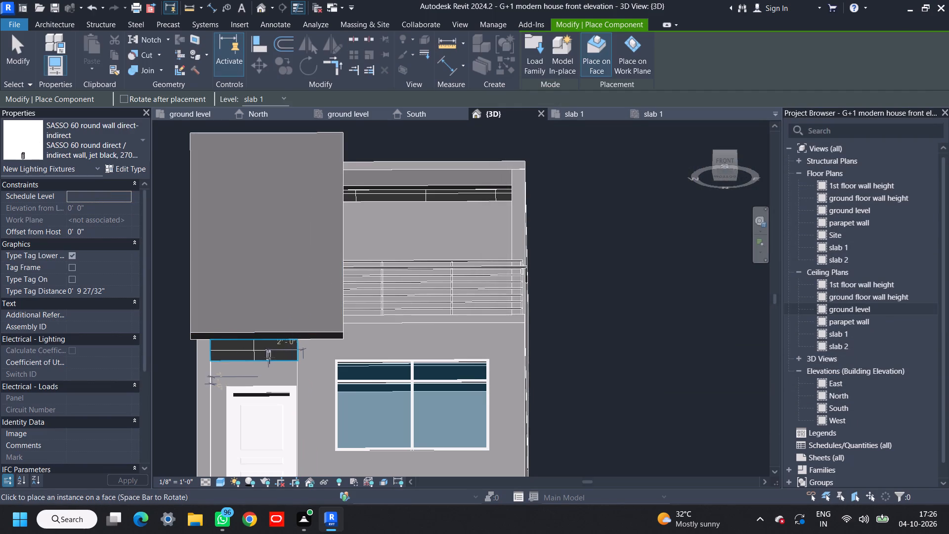
# Place a SASSO 60 wall light on the entrance recess's back wall beside the door, about 4' 11" from the opposite side wall.
pyautogui.scroll(5, 269, 358)
pyautogui.scroll(-4, 256, 360)
pyautogui.keyDown('shift'); pyautogui.moveTo(285, 357); pyautogui.dragTo(337, 313, button='middle'); pyautogui.keyUp('shift')
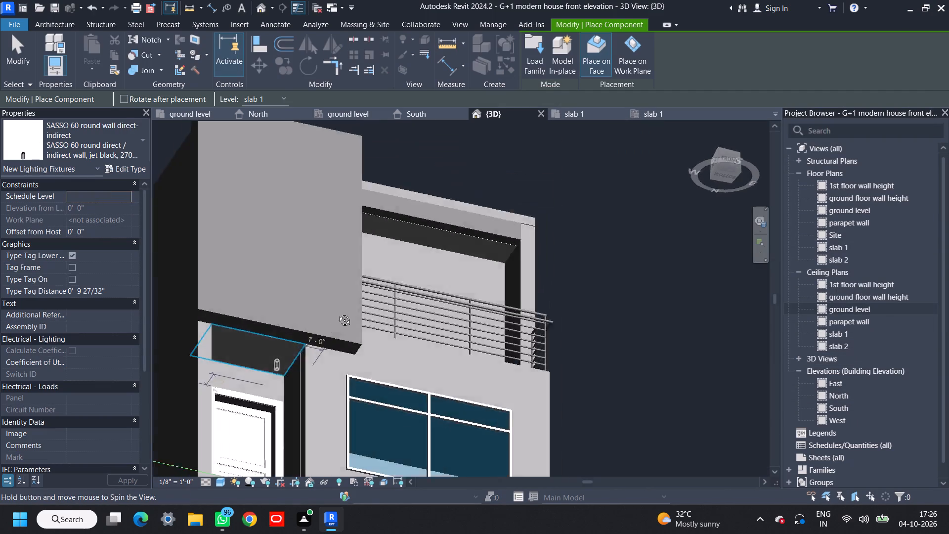
pyautogui.keyDown('shift'); pyautogui.moveTo(337, 313); pyautogui.dragTo(259, 440, button='middle'); pyautogui.keyUp('shift')
pyautogui.moveTo(257, 428); pyautogui.dragTo(313, 315, button='middle')
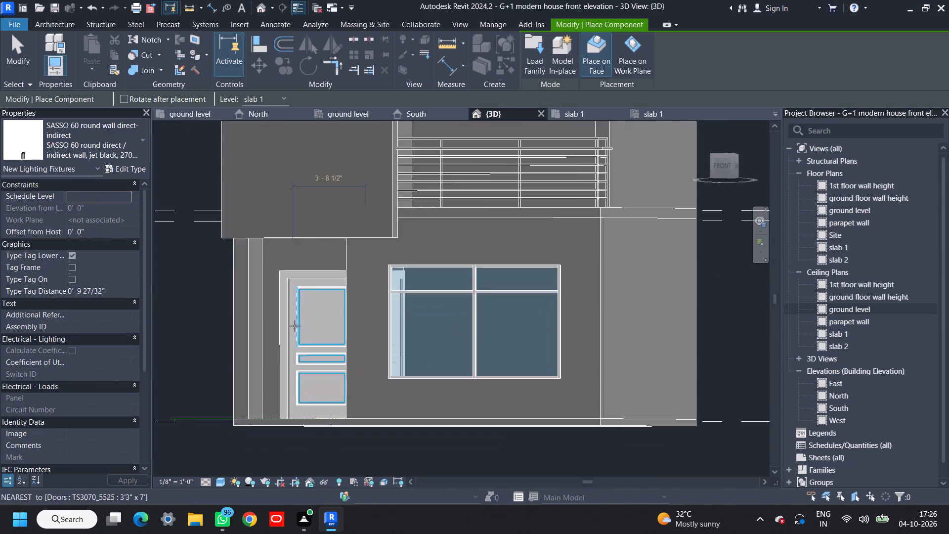
pyautogui.moveTo(289, 333); pyautogui.dragTo(269, 367, button='middle')
pyautogui.scroll(9, 263, 337)
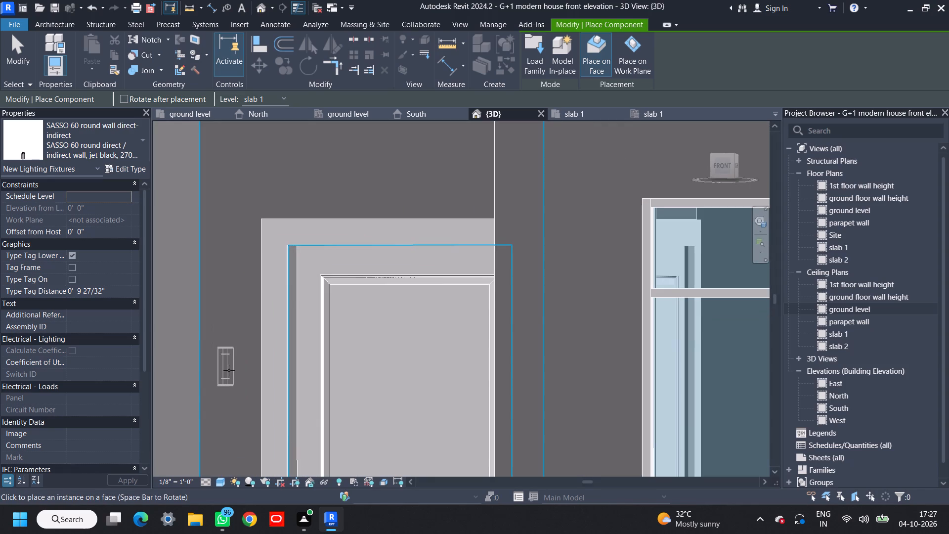
pyautogui.click(230, 374)
# Place a second SASSO 60 light low on the front wall between door and window, about 1' 1" from the window's edge, and end placement.
pyautogui.scroll(-11, 361, 350)
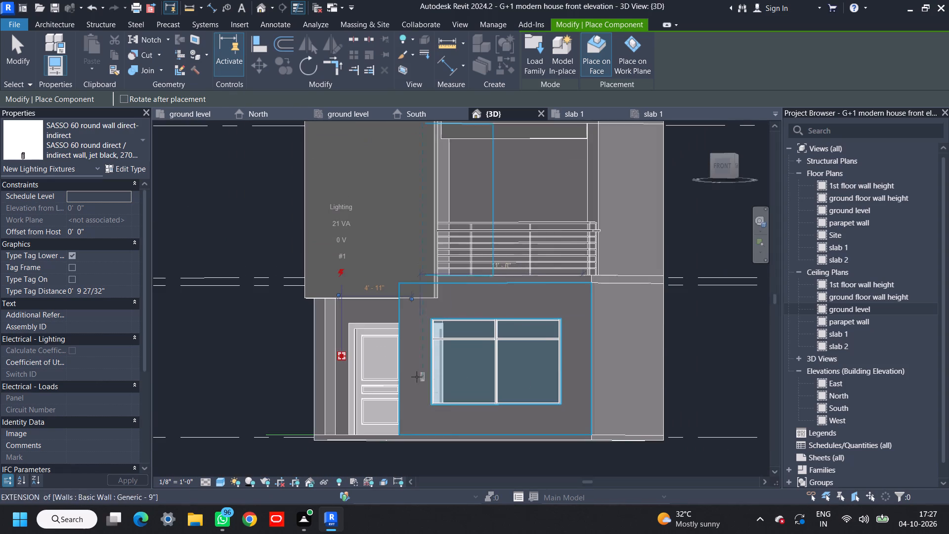
pyautogui.keyDown('shift'); pyautogui.moveTo(423, 377); pyautogui.dragTo(452, 388, button='middle'); pyautogui.keyUp('shift')
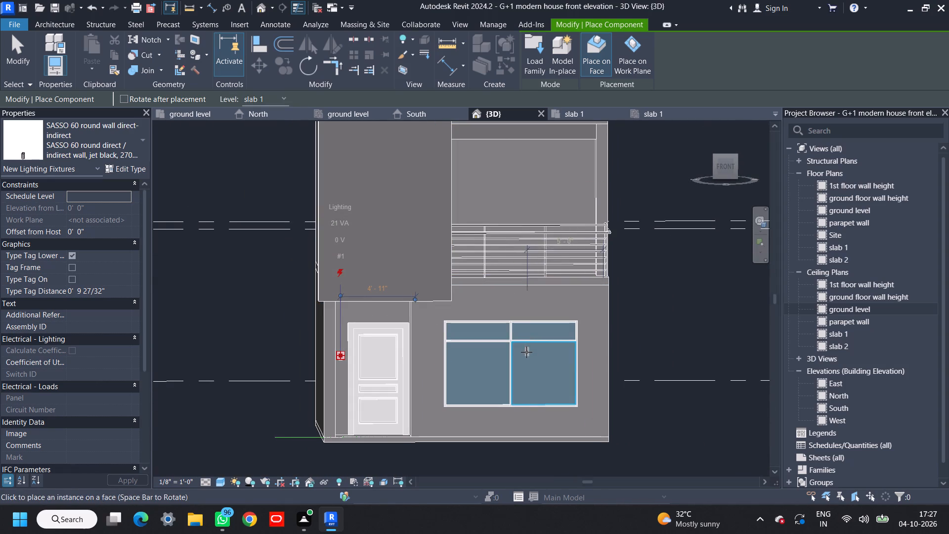
pyautogui.keyDown('shift'); pyautogui.moveTo(525, 352); pyautogui.dragTo(500, 383, button='middle'); pyautogui.keyUp('shift')
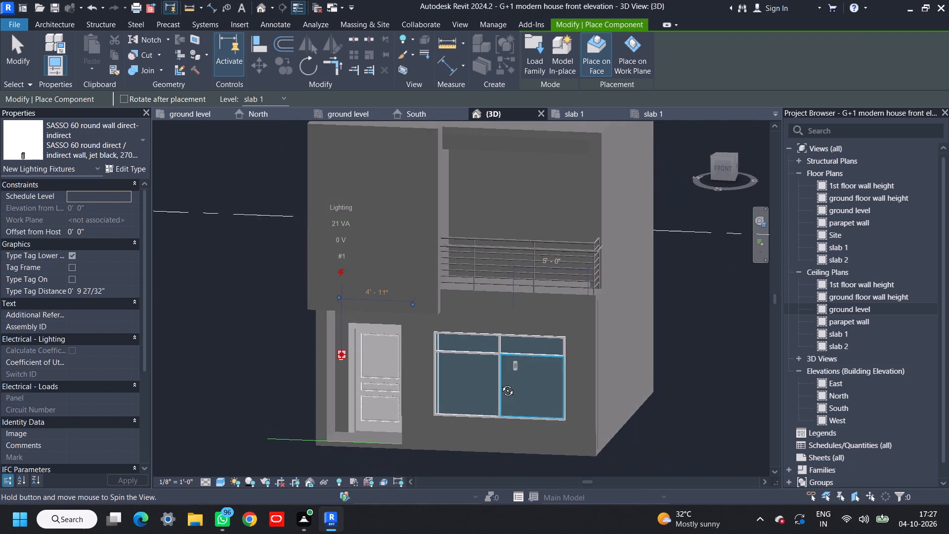
pyautogui.keyDown('shift'); pyautogui.moveTo(500, 383); pyautogui.dragTo(508, 385, button='middle'); pyautogui.keyUp('shift')
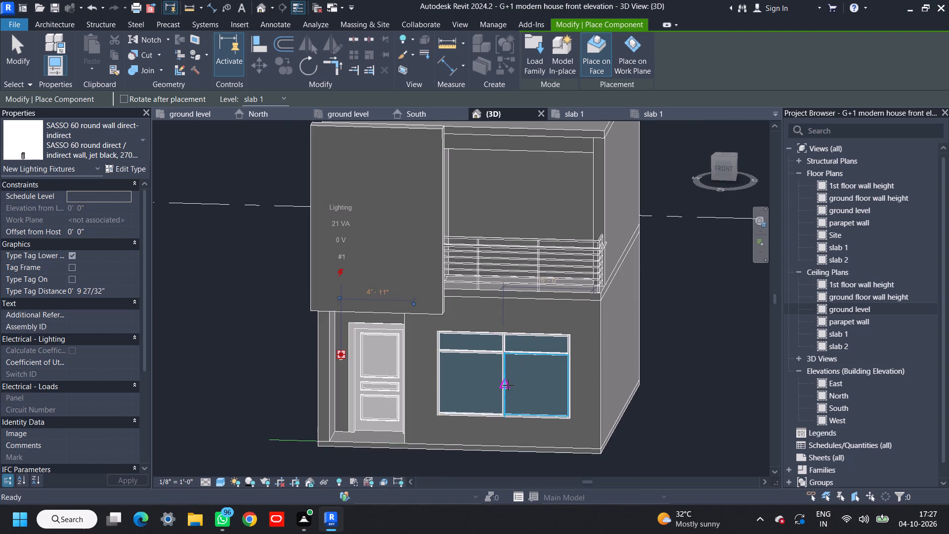
pyautogui.scroll(9, 430, 445)
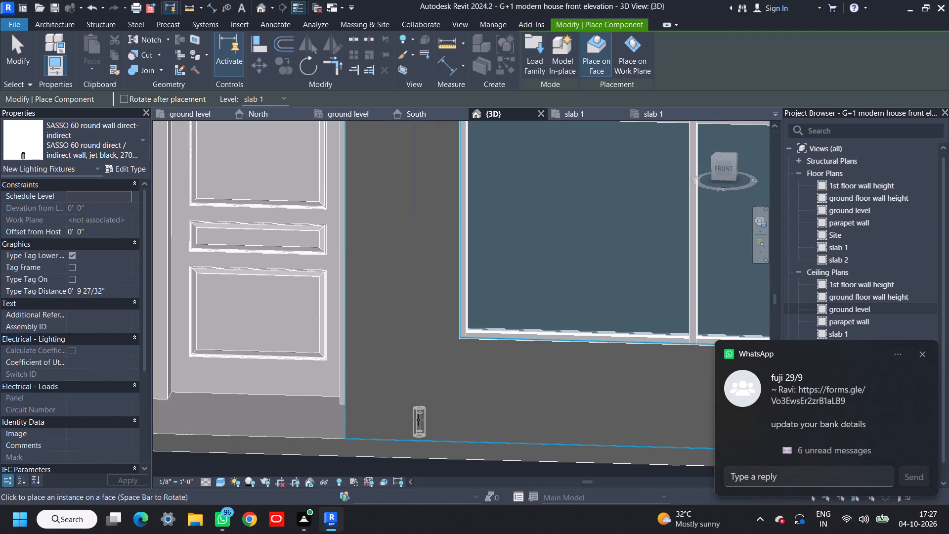
pyautogui.click(402, 419)
pyautogui.scroll(-5, 463, 368)
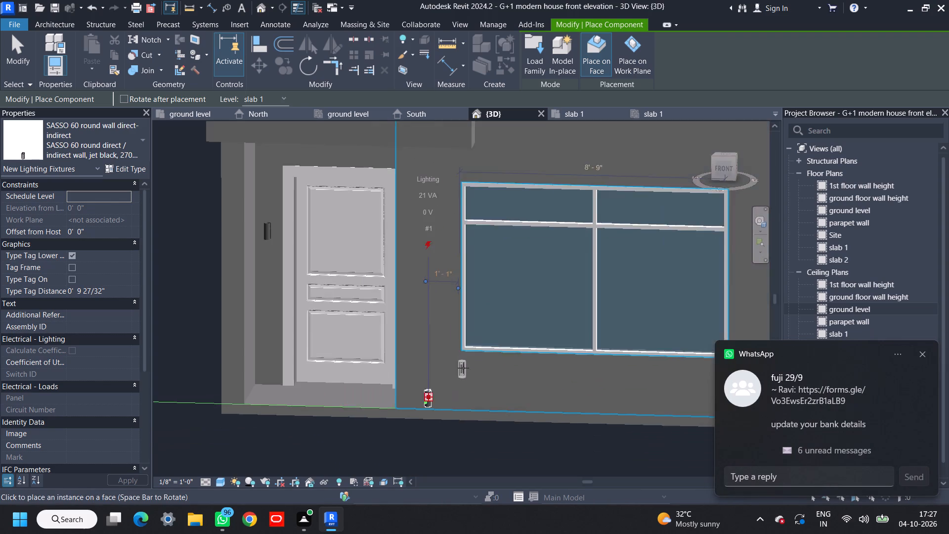
pyautogui.scroll(-3, 463, 368)
pyautogui.keyDown('shift'); pyautogui.moveTo(472, 371); pyautogui.dragTo(494, 381, button='middle'); pyautogui.keyUp('shift')
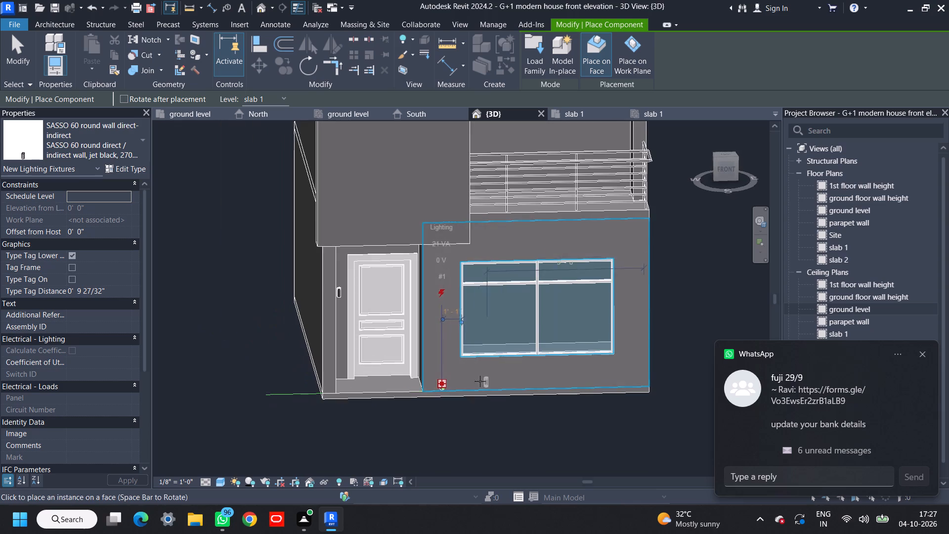
pyautogui.press('Escape')
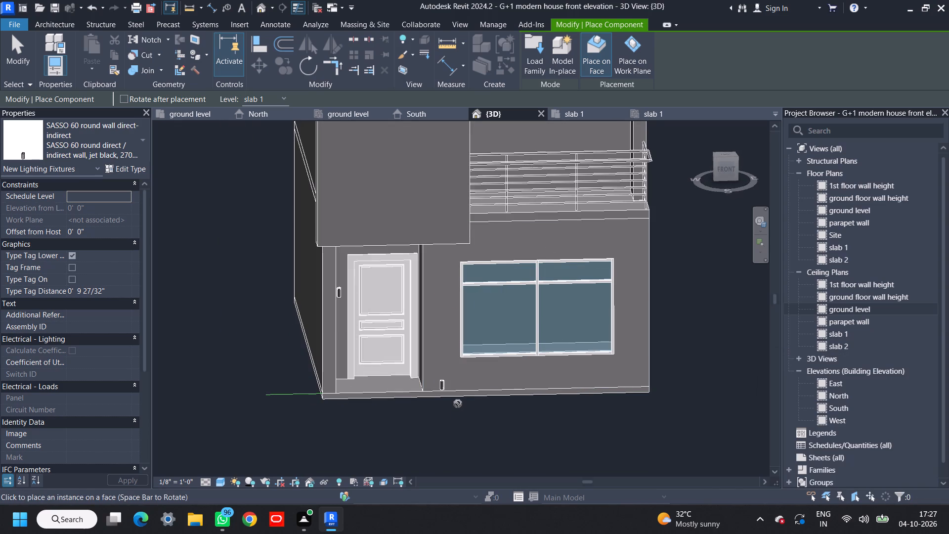
pyautogui.moveTo(458, 403); pyautogui.dragTo(439, 383, button='middle')
pyautogui.press('space')
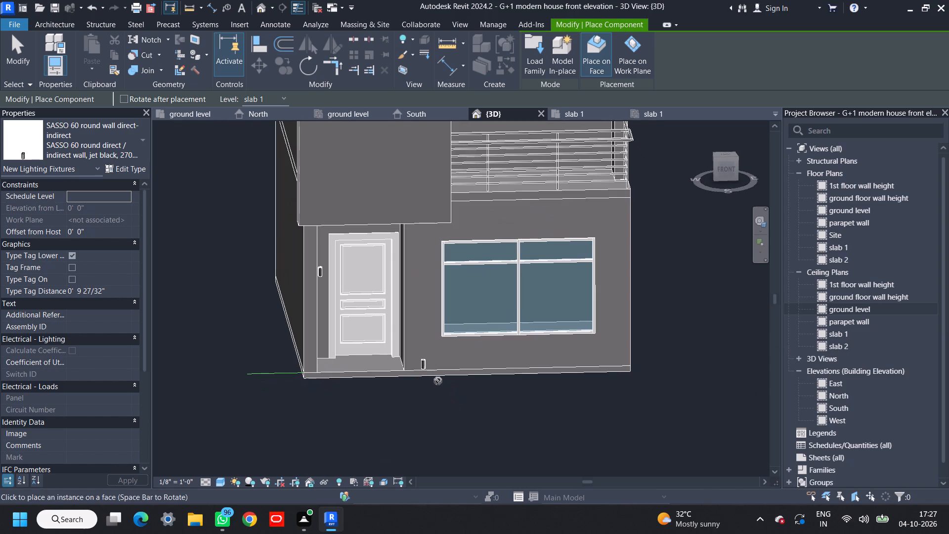
pyautogui.press('Escape')
pyautogui.press('Escape')
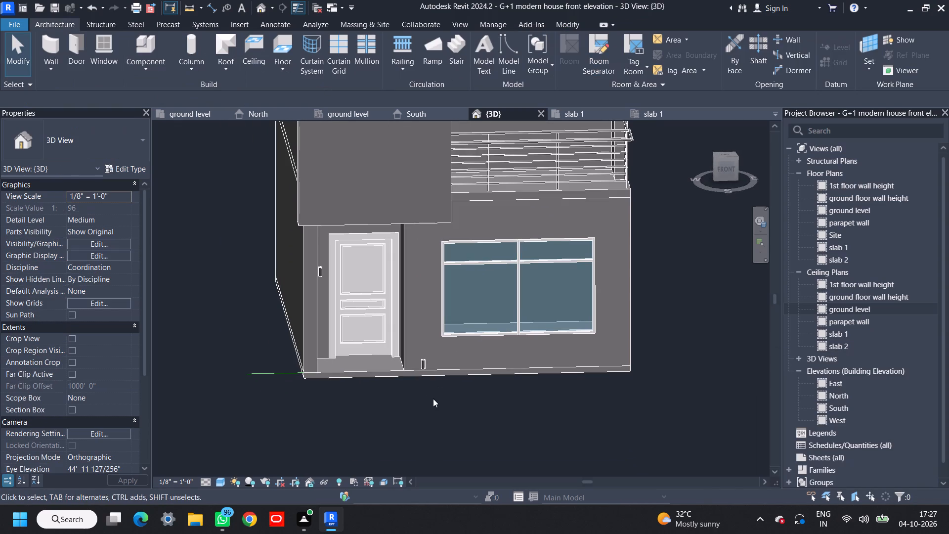
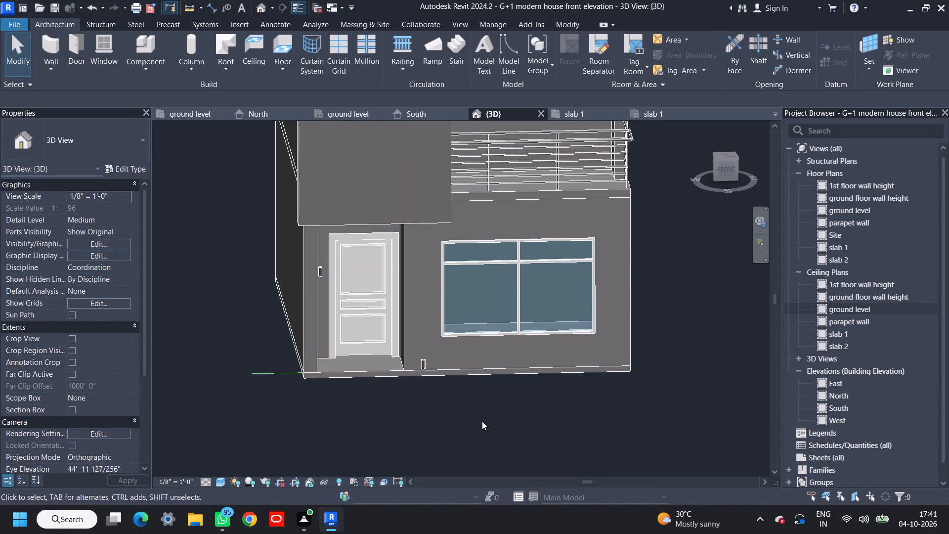
# Examine the house's front facade, side wall, roof and first-floor balcony in 3D from several angles.
pyautogui.scroll(-2, 471, 394)
pyautogui.keyDown('shift'); pyautogui.moveTo(471, 395); pyautogui.dragTo(486, 424, button='middle'); pyautogui.keyUp('shift')
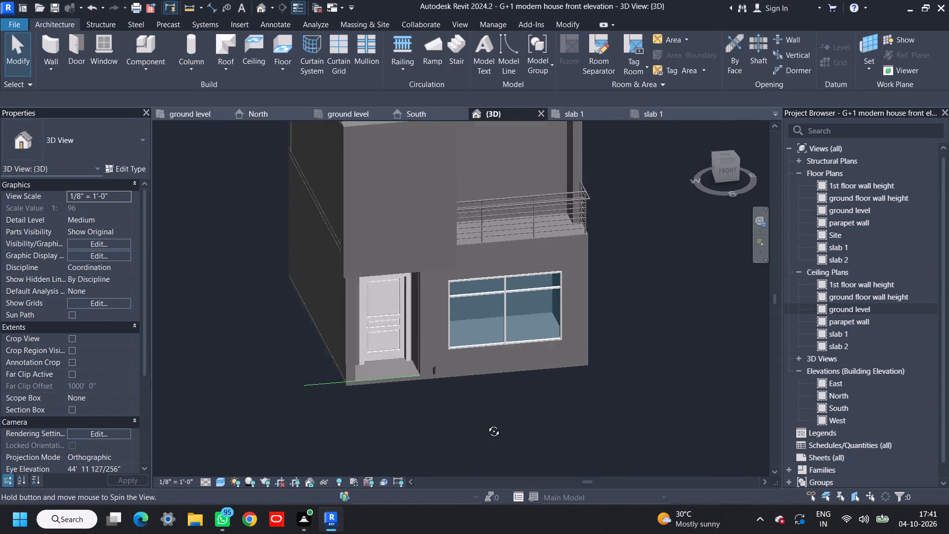
pyautogui.keyDown('shift'); pyautogui.moveTo(486, 424); pyautogui.dragTo(482, 235, button='middle'); pyautogui.keyUp('shift')
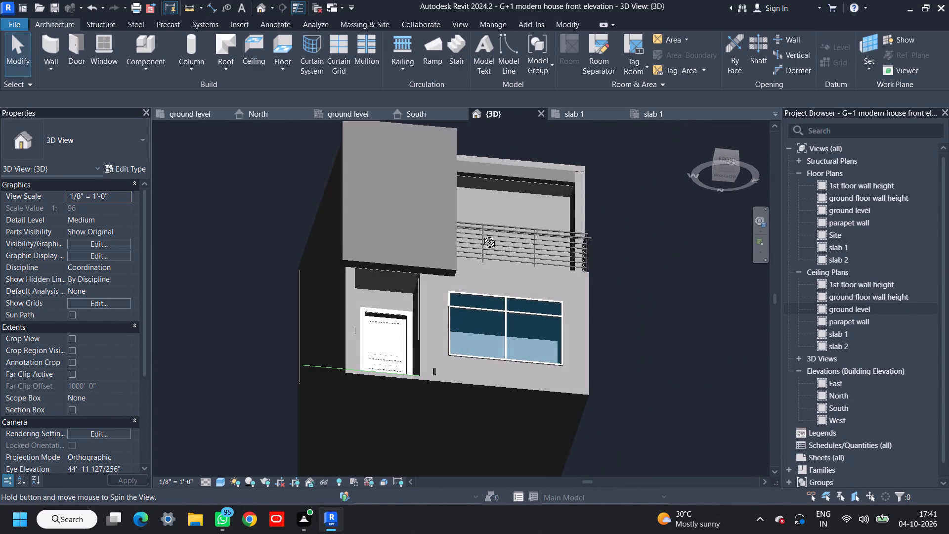
pyautogui.keyDown('shift'); pyautogui.moveTo(482, 235); pyautogui.dragTo(400, 358, button='middle'); pyautogui.keyUp('shift')
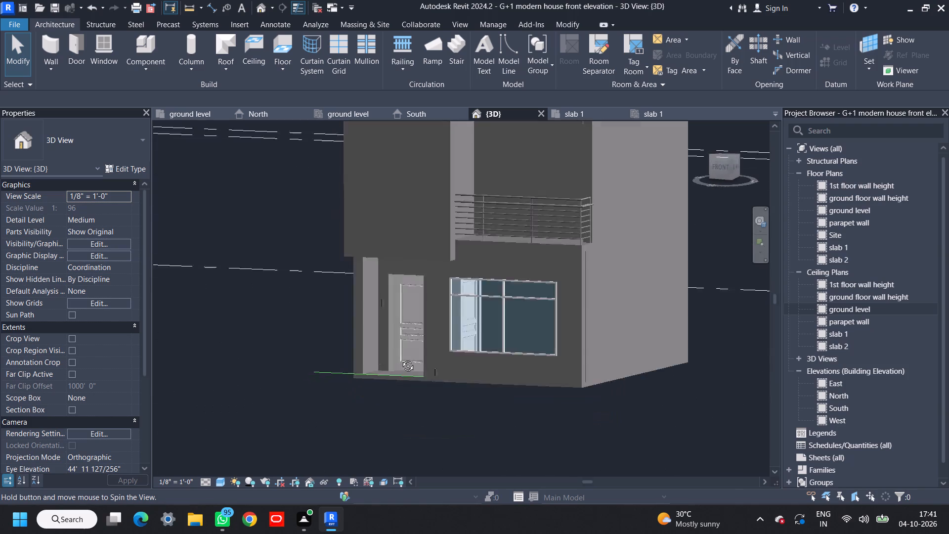
pyautogui.keyDown('shift'); pyautogui.moveTo(400, 358); pyautogui.dragTo(442, 410, button='middle'); pyautogui.keyUp('shift')
pyautogui.scroll(-3, 474, 388)
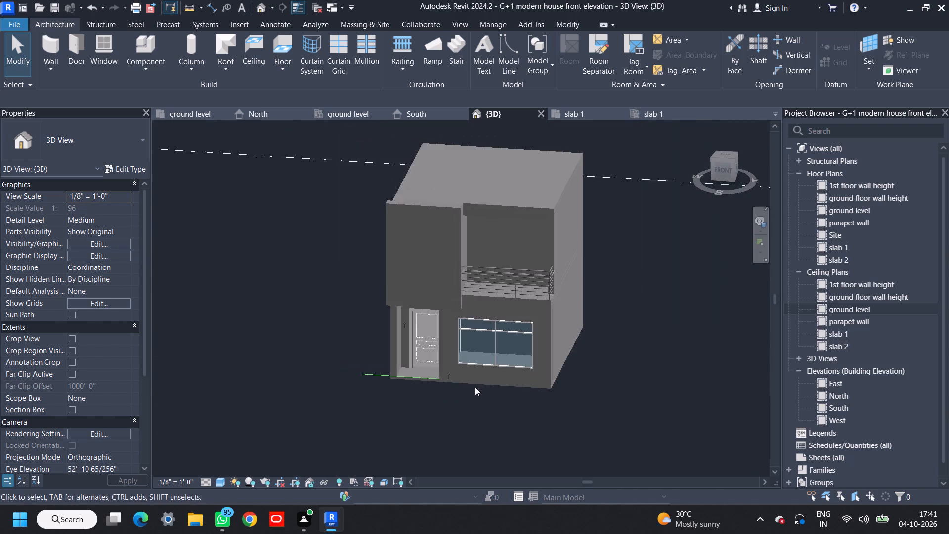
pyautogui.moveTo(613, 348); pyautogui.dragTo(608, 357, button='middle')
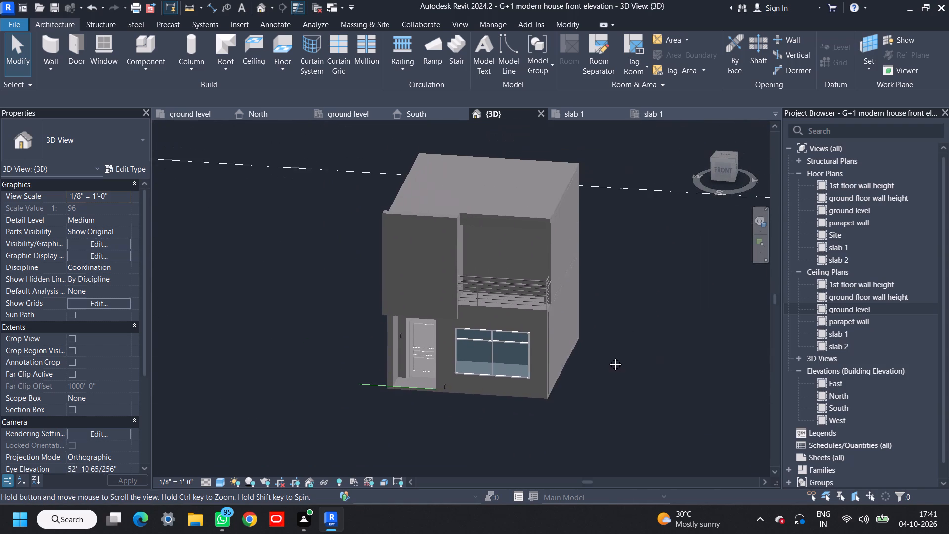
pyautogui.moveTo(608, 357); pyautogui.dragTo(611, 357, button='middle')
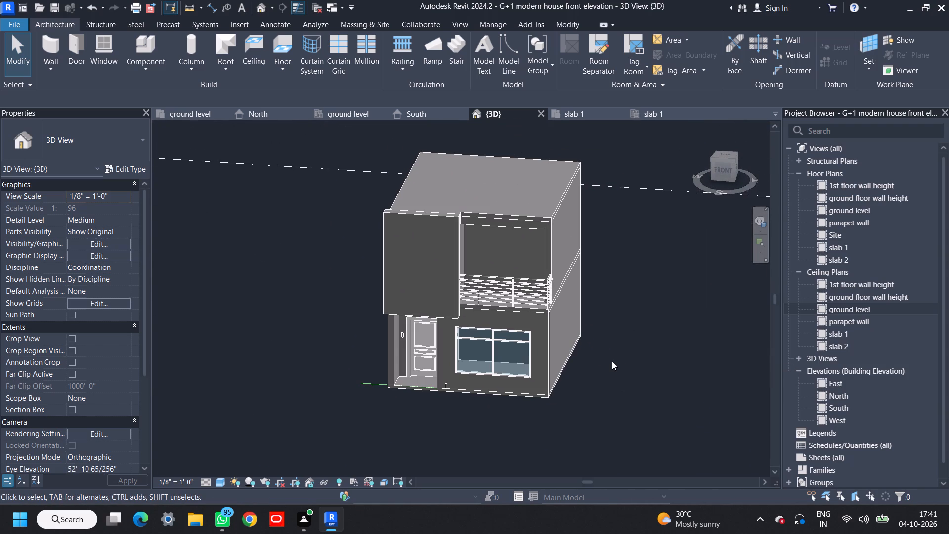
pyautogui.press('space')
pyautogui.press('space')
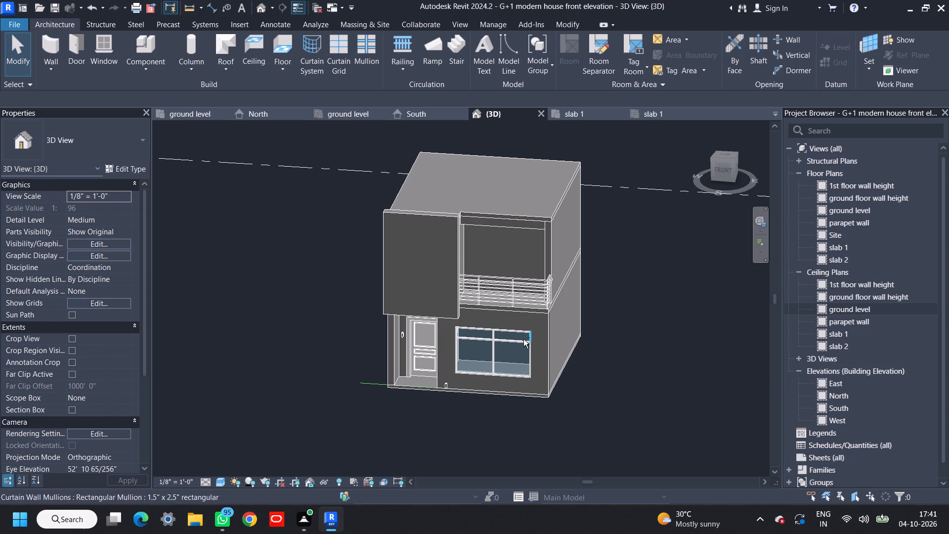
pyautogui.keyDown('shift'); pyautogui.moveTo(554, 339); pyautogui.dragTo(569, 200, button='middle'); pyautogui.keyUp('shift')
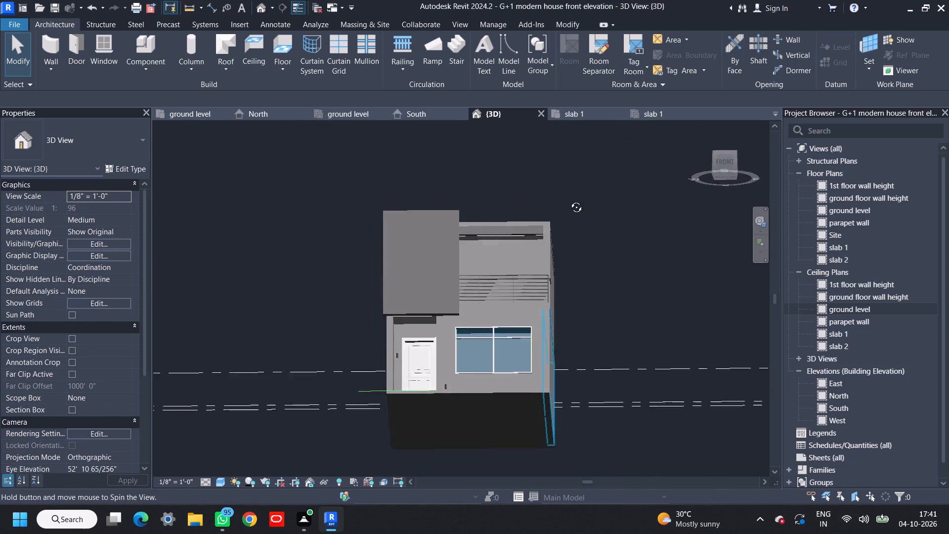
pyautogui.keyDown('shift'); pyautogui.moveTo(569, 200); pyautogui.dragTo(563, 289, button='middle'); pyautogui.keyUp('shift')
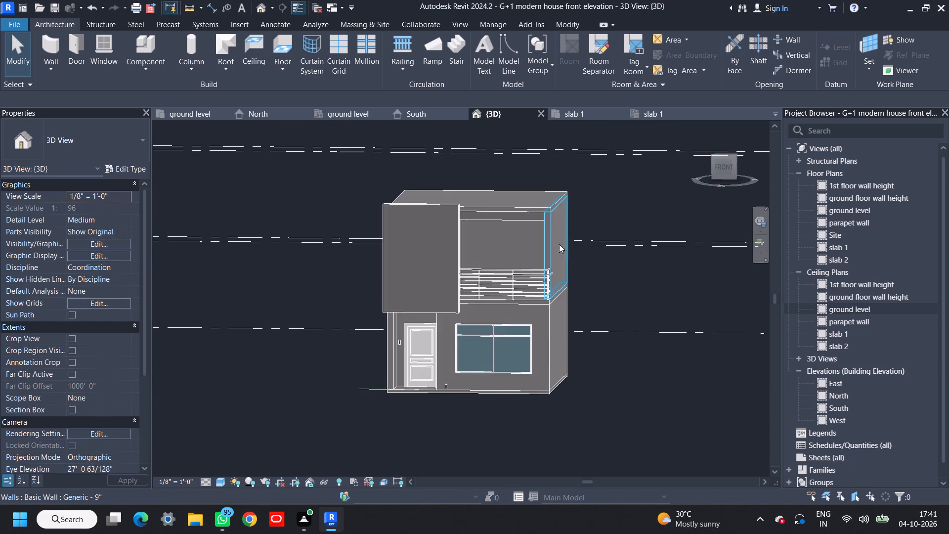
pyautogui.scroll(6, 552, 222)
pyautogui.keyDown('shift'); pyautogui.moveTo(567, 236); pyautogui.dragTo(335, 301, button='middle'); pyautogui.keyUp('shift')
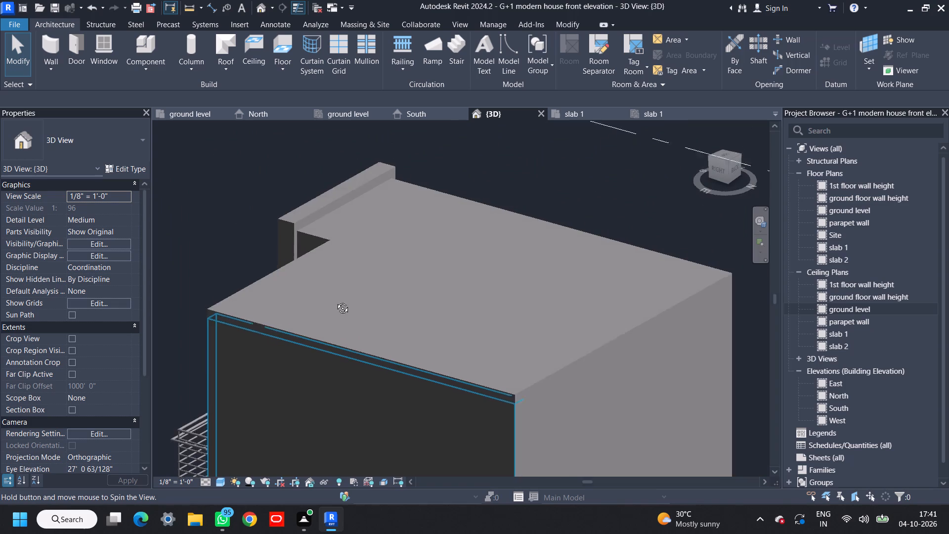
pyautogui.keyDown('shift'); pyautogui.moveTo(335, 301); pyautogui.dragTo(588, 234, button='middle'); pyautogui.keyUp('shift')
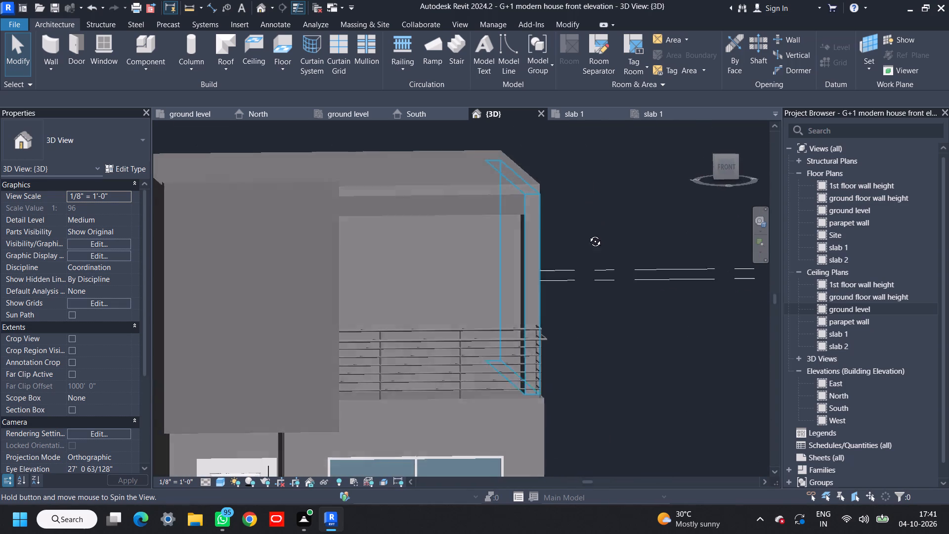
pyautogui.keyDown('shift'); pyautogui.moveTo(588, 234); pyautogui.dragTo(580, 230, button='middle'); pyautogui.keyUp('shift')
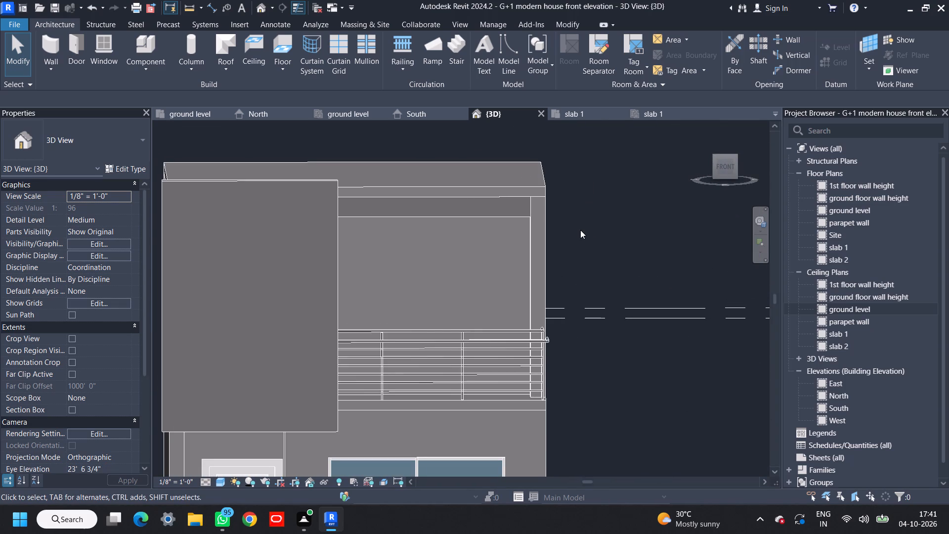
pyautogui.keyDown('shift'); pyautogui.moveTo(562, 259); pyautogui.dragTo(552, 239, button='middle'); pyautogui.keyUp('shift')
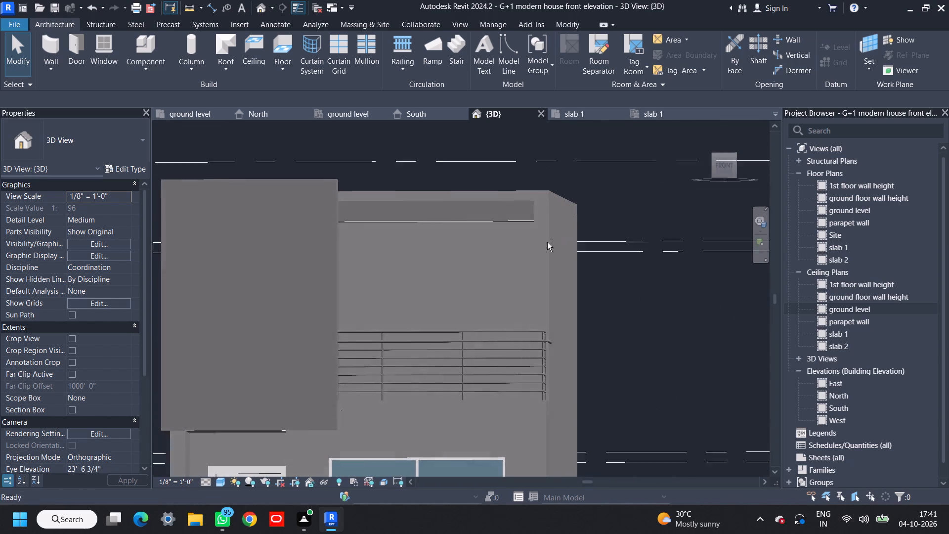
pyautogui.scroll(-3, 481, 273)
pyautogui.keyDown('shift'); pyautogui.moveTo(387, 323); pyautogui.dragTo(400, 329, button='middle'); pyautogui.keyUp('shift')
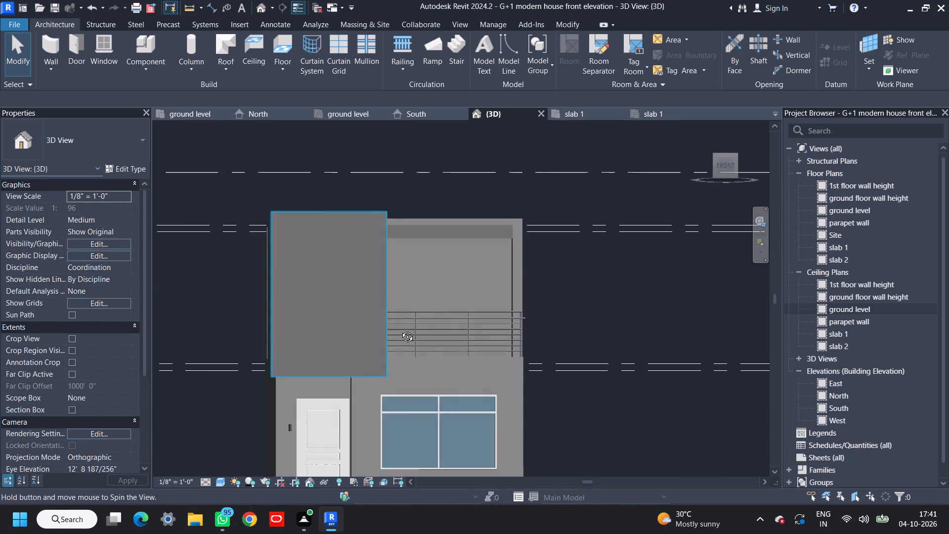
pyautogui.keyDown('shift'); pyautogui.moveTo(400, 329); pyautogui.dragTo(400, 329, button='middle'); pyautogui.keyUp('shift')
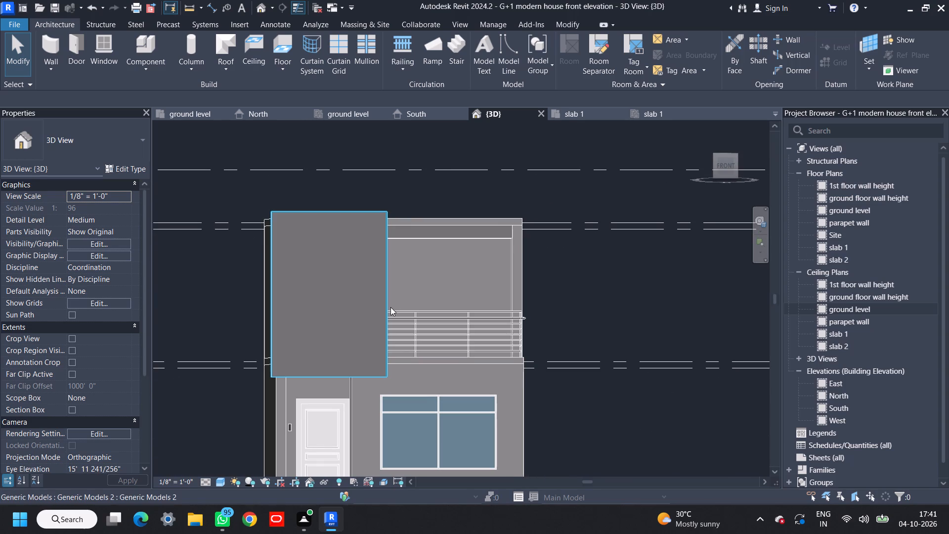
# Open the projecting generic model panel above the entrance door for in-place editing.
pyautogui.click(331, 289)
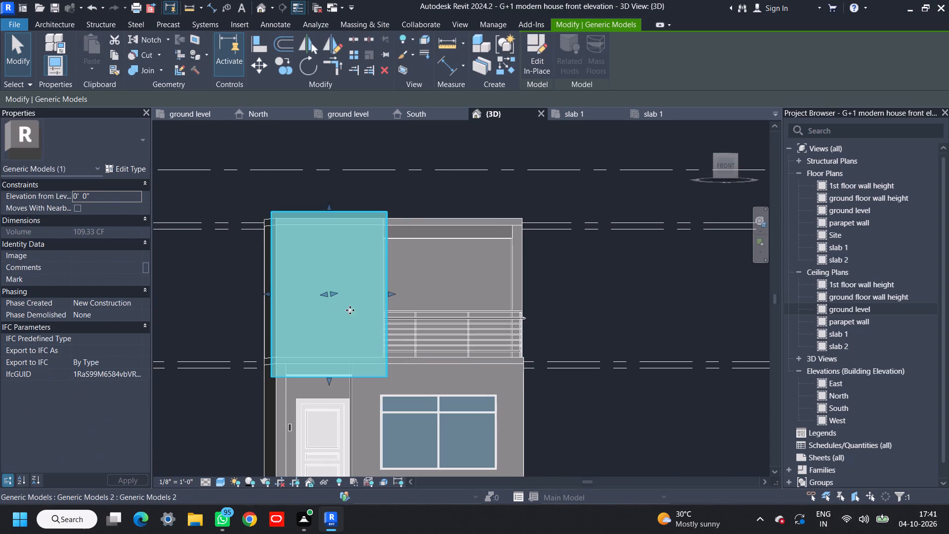
pyautogui.keyDown('shift'); pyautogui.moveTo(352, 318); pyautogui.dragTo(331, 346, button='middle'); pyautogui.keyUp('shift')
pyautogui.doubleClick(339, 322)
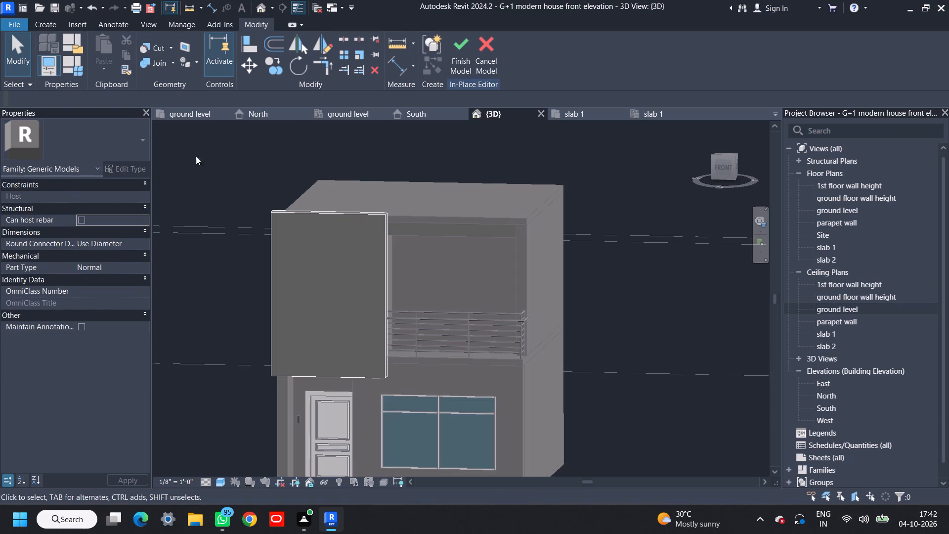
# Start a void extrusion in the in-place model and set its work plane to the panel's front face, ready for line sketching.
pyautogui.click(44, 21)
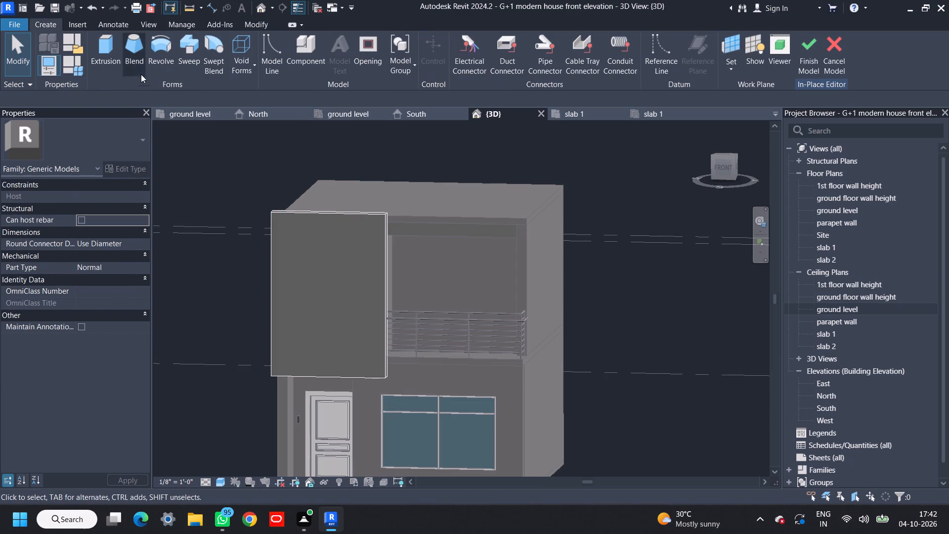
pyautogui.click(242, 61)
pyautogui.click(287, 92)
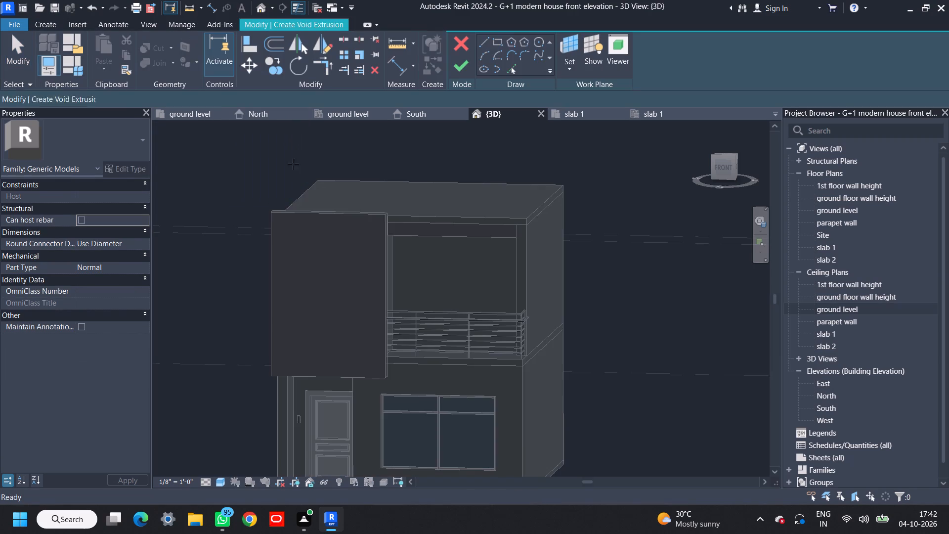
pyautogui.scroll(3, 346, 226)
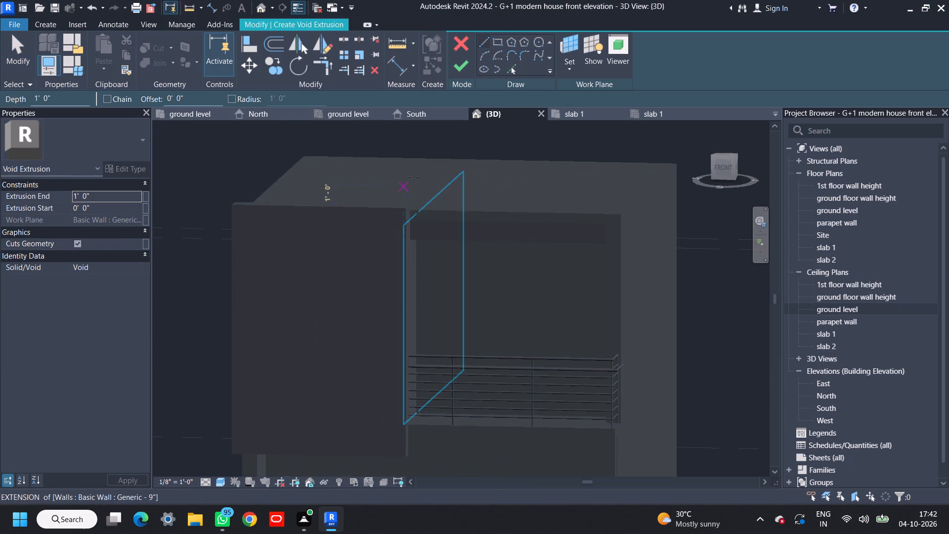
pyautogui.click(485, 46)
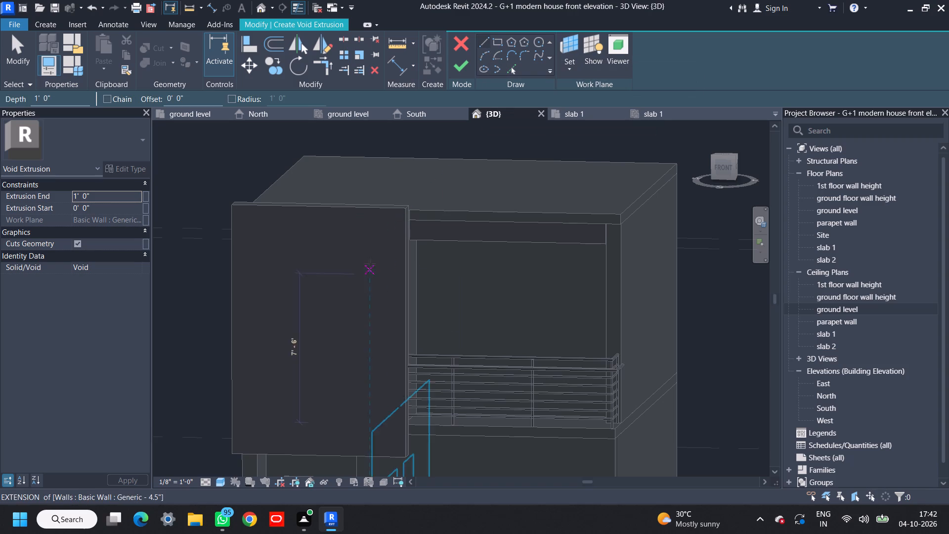
pyautogui.scroll(4, 349, 217)
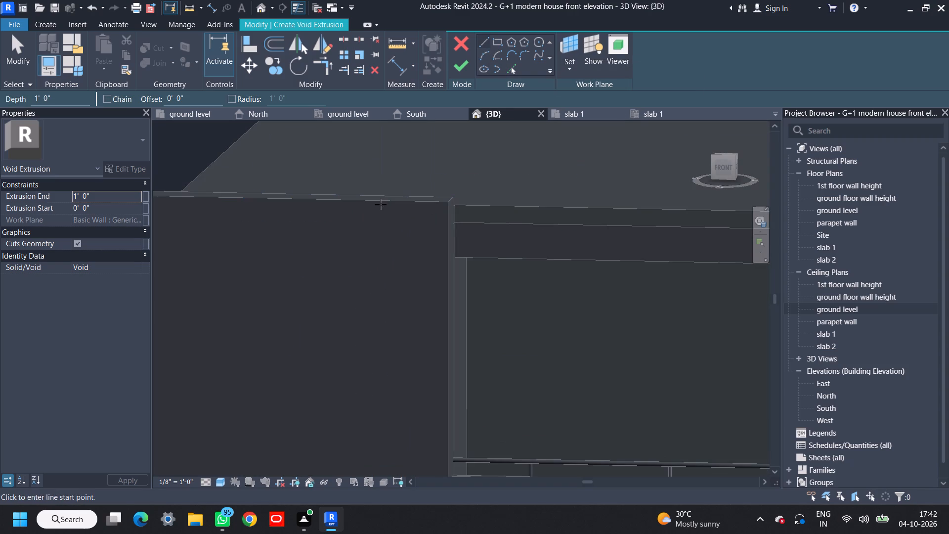
pyautogui.moveTo(380, 204); pyautogui.dragTo(322, 241, button='middle')
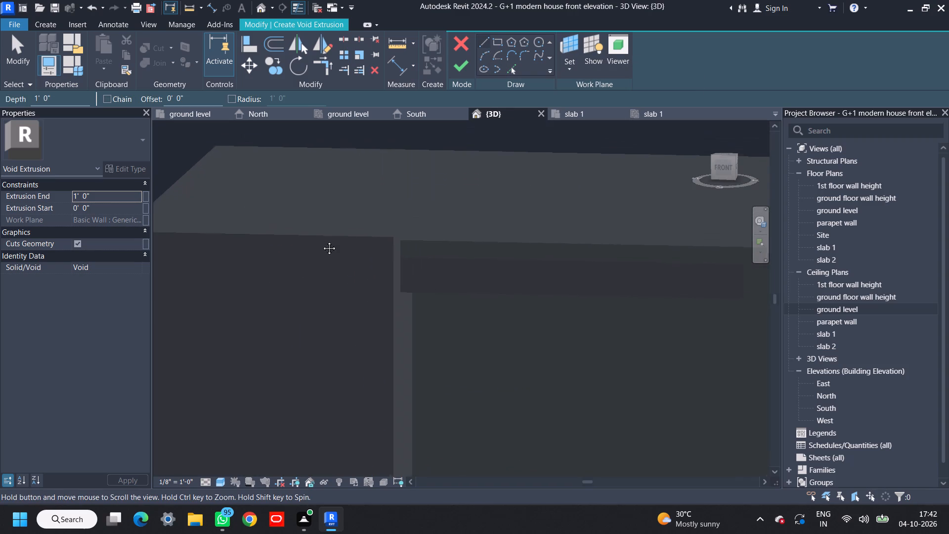
pyautogui.moveTo(322, 241); pyautogui.dragTo(439, 150, button='middle')
pyautogui.click(567, 65)
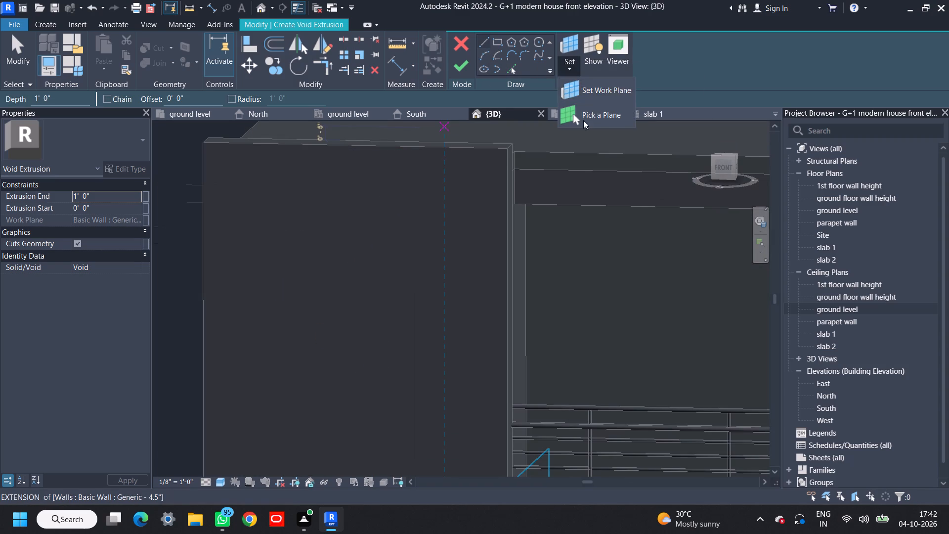
pyautogui.click(583, 120)
pyautogui.click(373, 236)
pyautogui.click(484, 46)
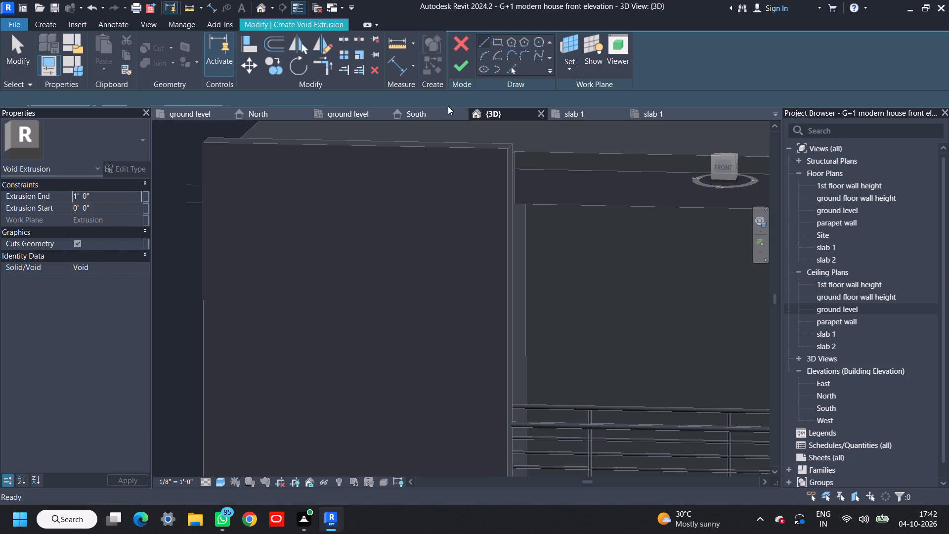
# Sketch a vertical line down the panel's front face from its top edge to its bottom edge, about two-thirds across towards the balcony.
pyautogui.click(418, 150)
pyautogui.scroll(-2, 414, 303)
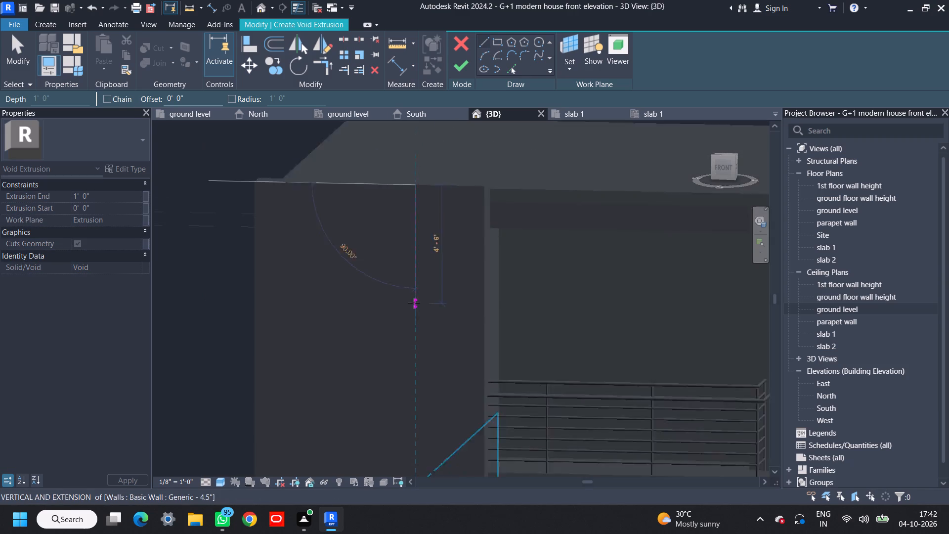
pyautogui.scroll(-3, 414, 303)
pyautogui.keyDown('shift'); pyautogui.moveTo(413, 323); pyautogui.dragTo(409, 222, button='middle'); pyautogui.keyUp('shift')
pyautogui.keyDown('shift'); pyautogui.moveTo(406, 235); pyautogui.dragTo(415, 363, button='middle'); pyautogui.keyUp('shift')
pyautogui.scroll(11, 422, 445)
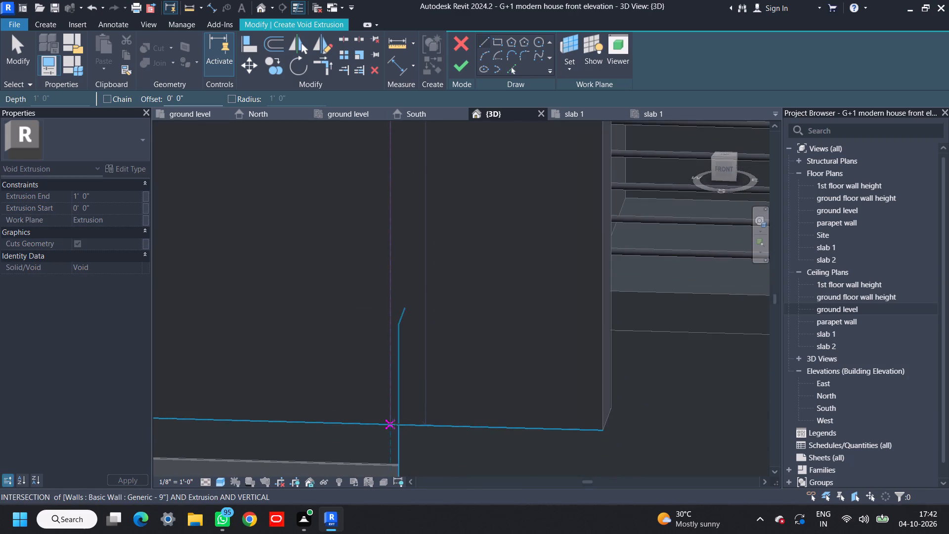
pyautogui.scroll(6, 393, 424)
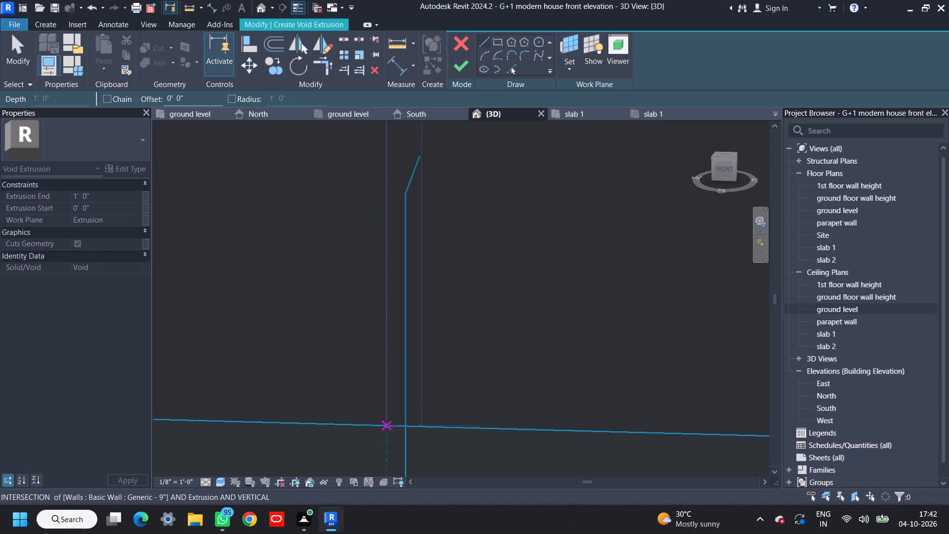
pyautogui.click(391, 425)
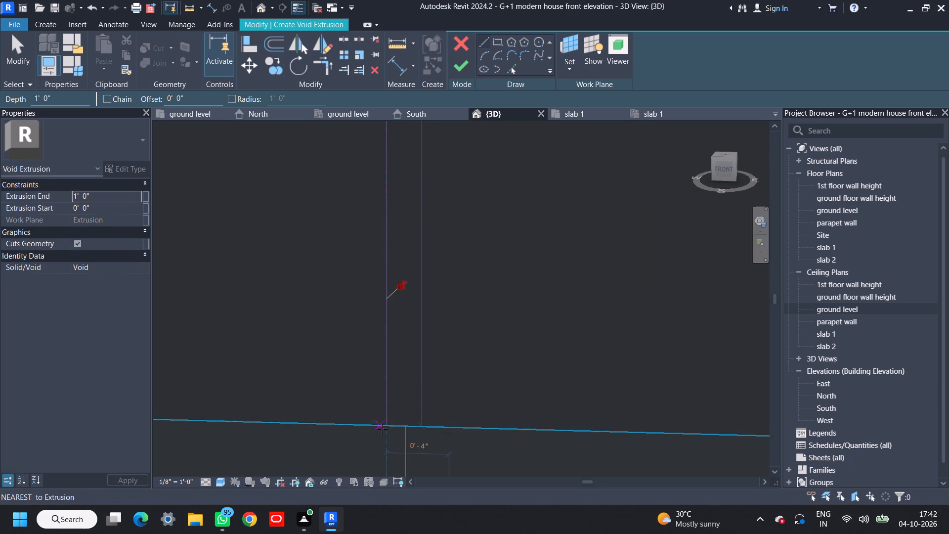
# Sketch a 0.5" line along the panel's bottom edge from the vertical line's lower end towards the balcony side.
pyautogui.click(387, 428)
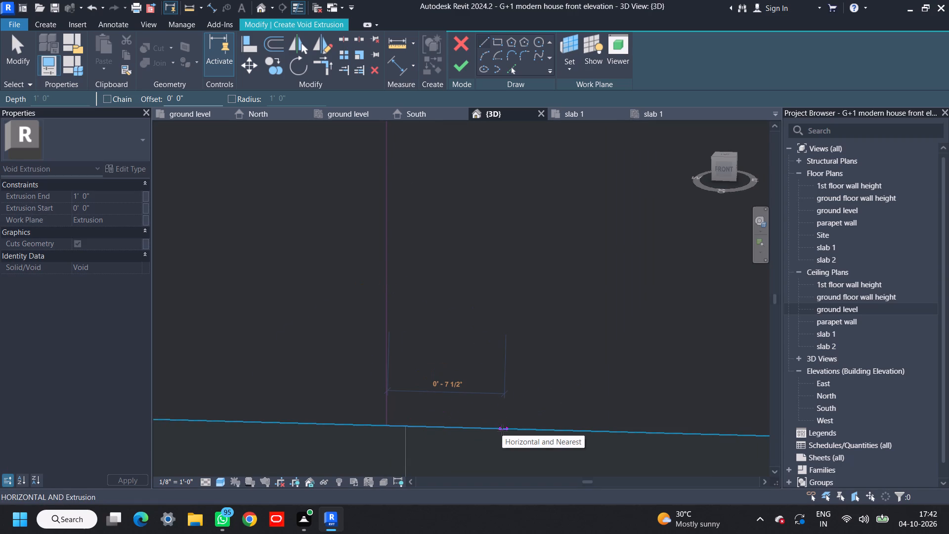
pyautogui.write('.5"')
pyautogui.press('Return')
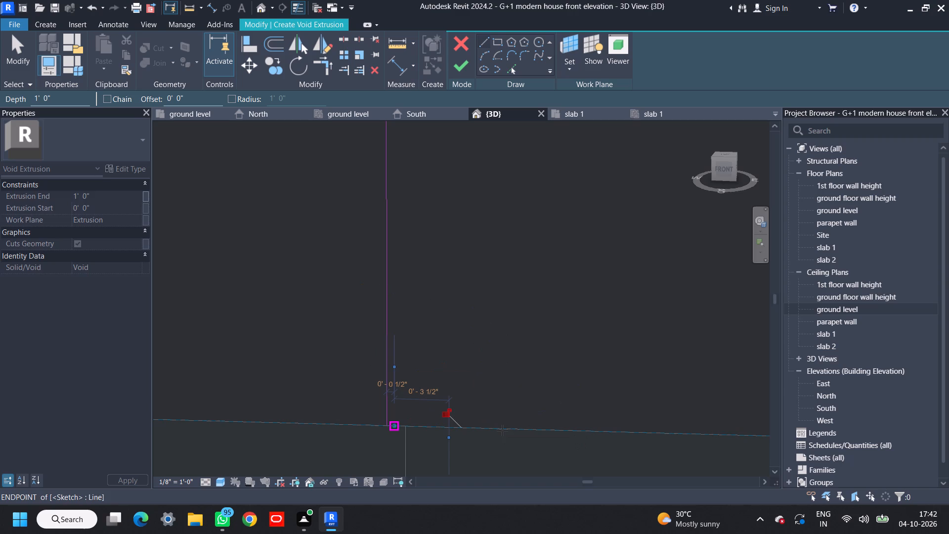
# Sketch a second vertical line from the free end of the 0.5" bottom line up to the panel's top edge.
pyautogui.scroll(15, 387, 444)
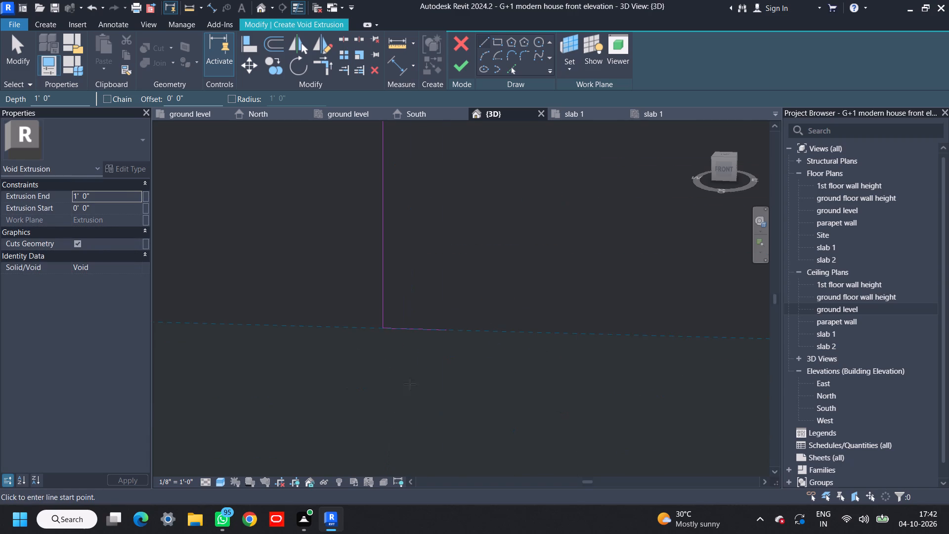
pyautogui.click(446, 328)
pyautogui.scroll(-10, 459, 236)
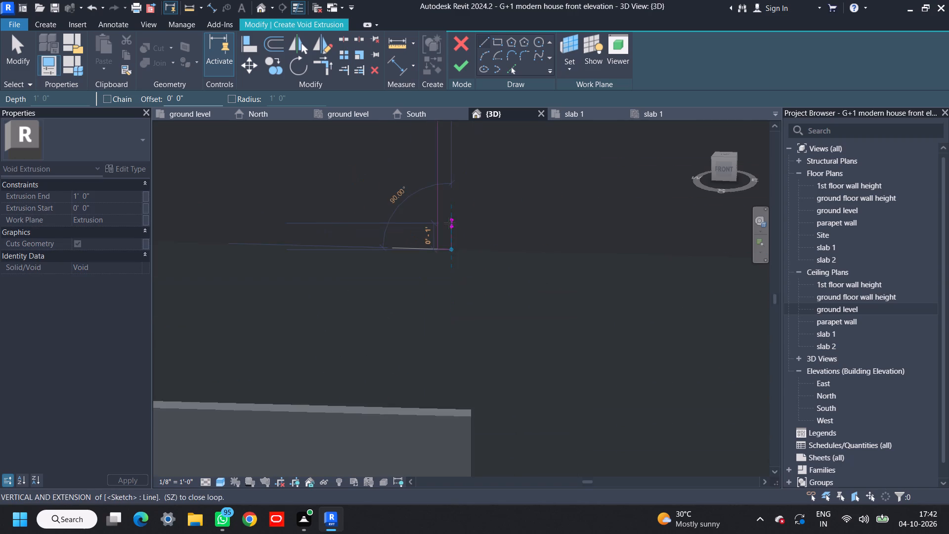
pyautogui.scroll(-12, 449, 223)
pyautogui.keyDown('shift'); pyautogui.moveTo(451, 212); pyautogui.dragTo(473, 353, button='middle'); pyautogui.keyUp('shift')
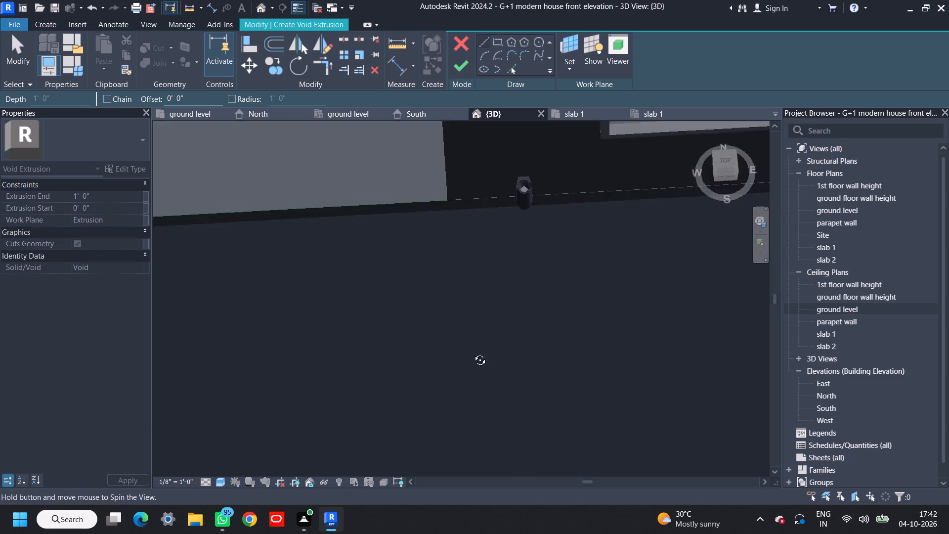
pyautogui.keyDown('shift'); pyautogui.moveTo(473, 353); pyautogui.dragTo(445, 228, button='middle'); pyautogui.keyUp('shift')
pyautogui.moveTo(449, 222); pyautogui.dragTo(442, 461, button='middle')
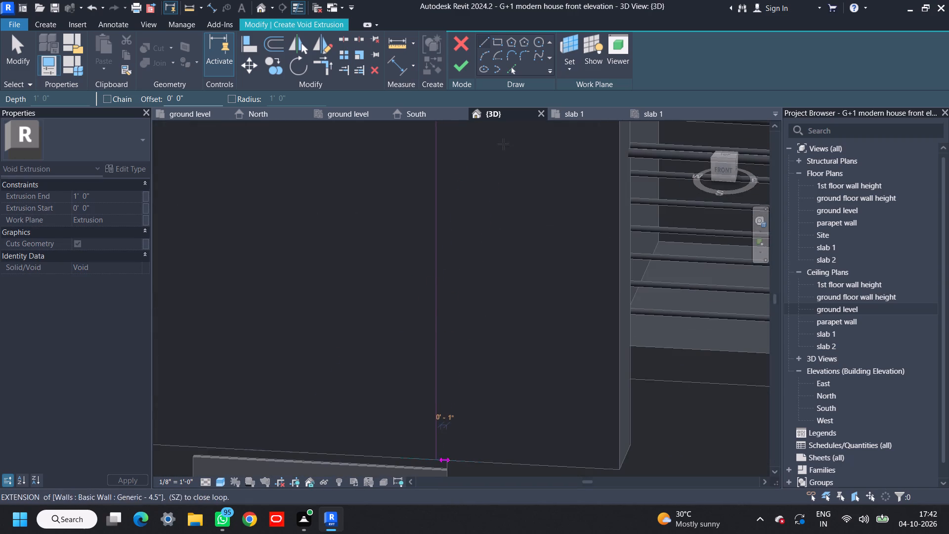
pyautogui.moveTo(477, 174); pyautogui.dragTo(457, 456, button='middle')
pyautogui.moveTo(473, 138); pyautogui.dragTo(474, 463, button='middle')
pyautogui.scroll(3, 425, 231)
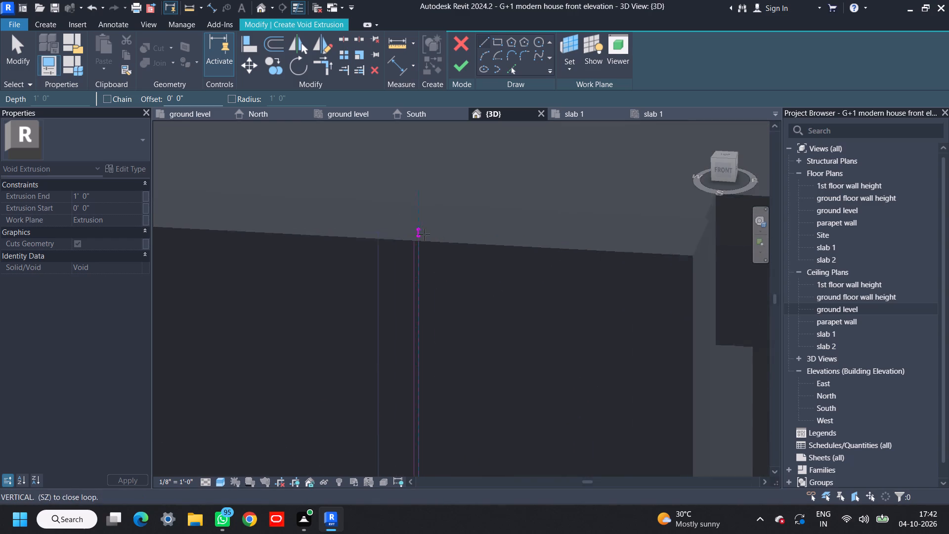
pyautogui.scroll(20, 424, 234)
pyautogui.scroll(2, 424, 234)
pyautogui.click(392, 199)
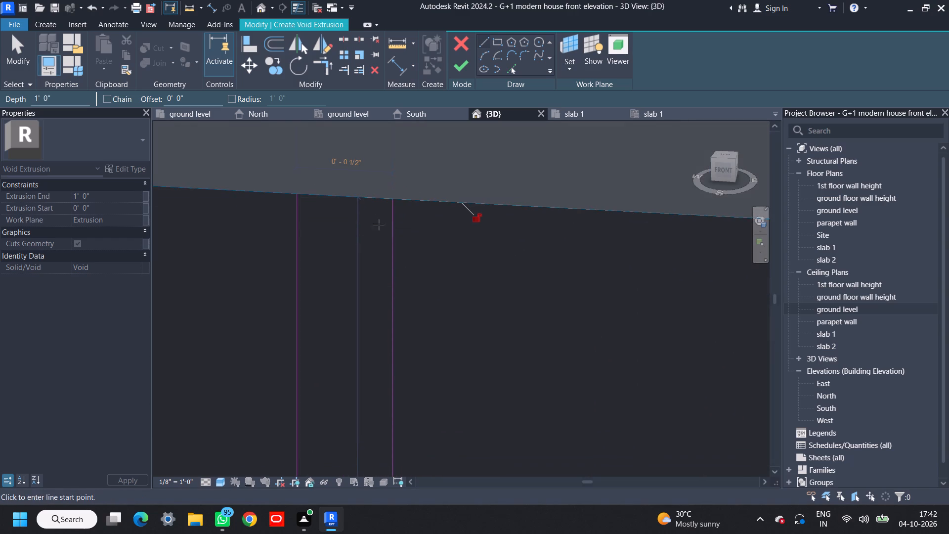
# Close the groove profile with a 0.5" line along the panel's top edge between the two vertical lines.
pyautogui.click(393, 202)
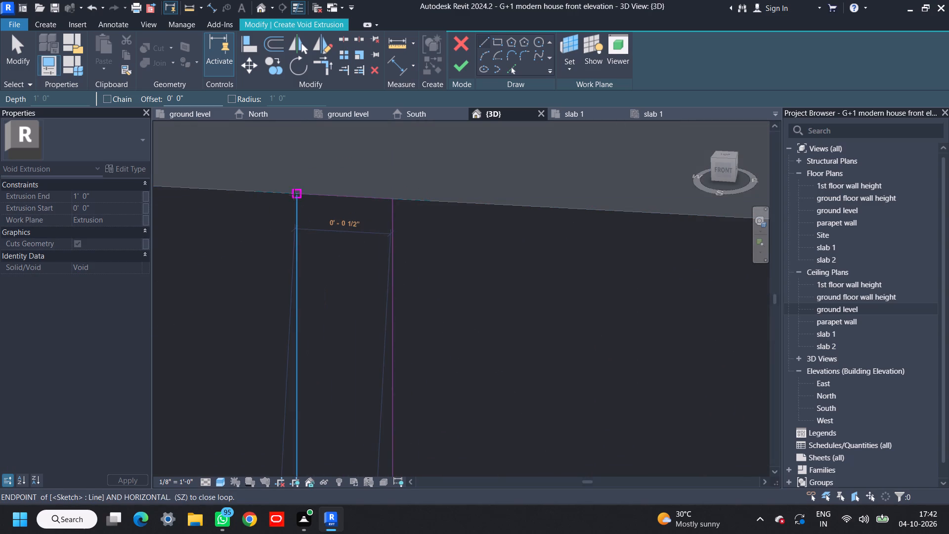
pyautogui.click(294, 194)
pyautogui.press('space')
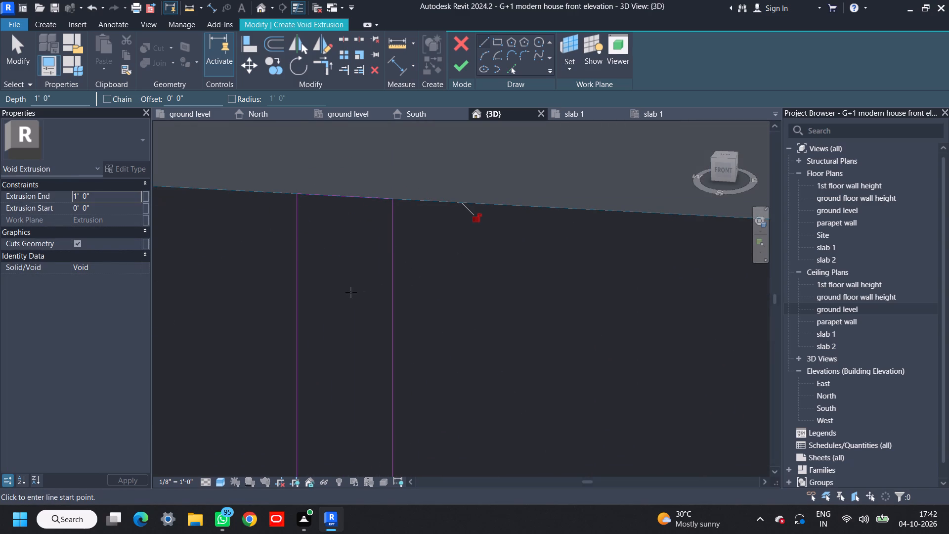
pyautogui.press('Escape')
pyautogui.press('Escape')
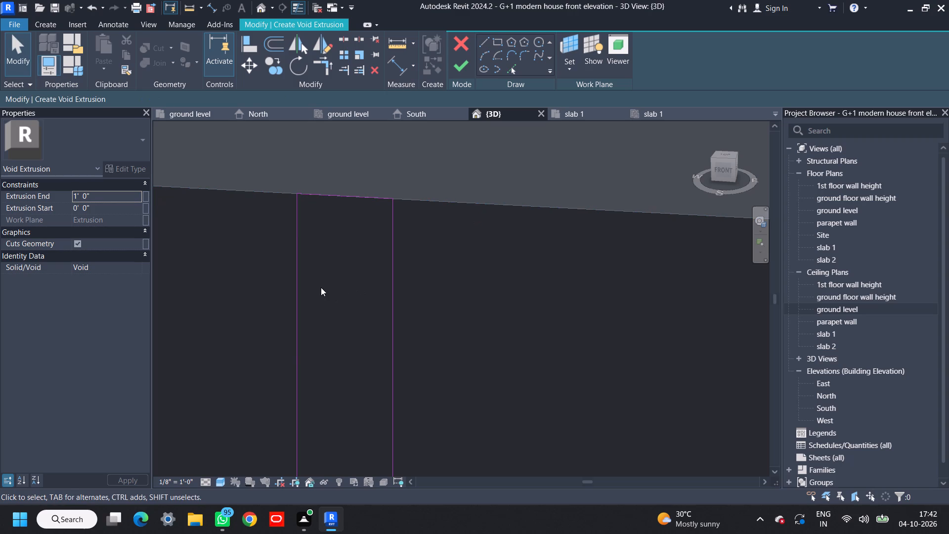
# Set the void's extrusion end to -1" and finish the sketch.
pyautogui.click(92, 195)
pyautogui.moveTo(92, 195); pyautogui.dragTo(14, 187)
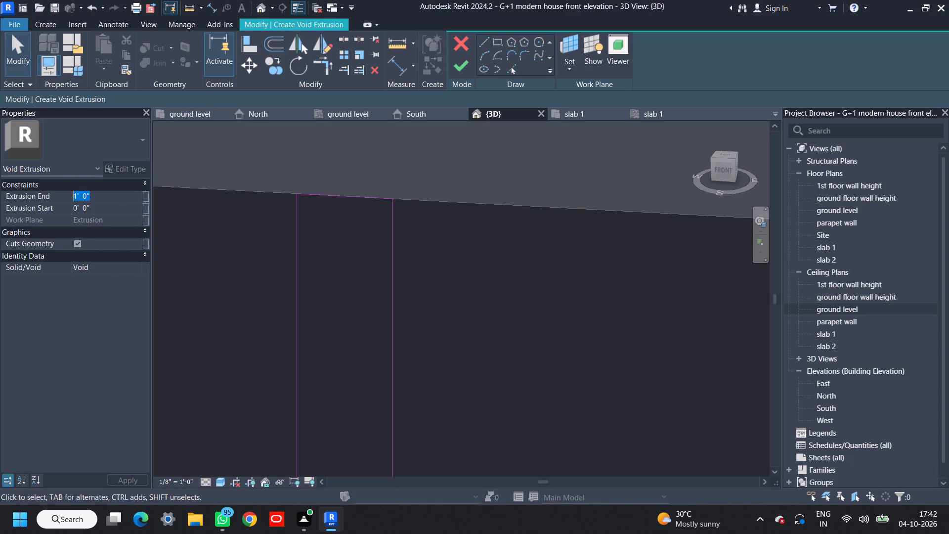
pyautogui.moveTo(14, 187); pyautogui.dragTo(14, 187)
pyautogui.press('-')
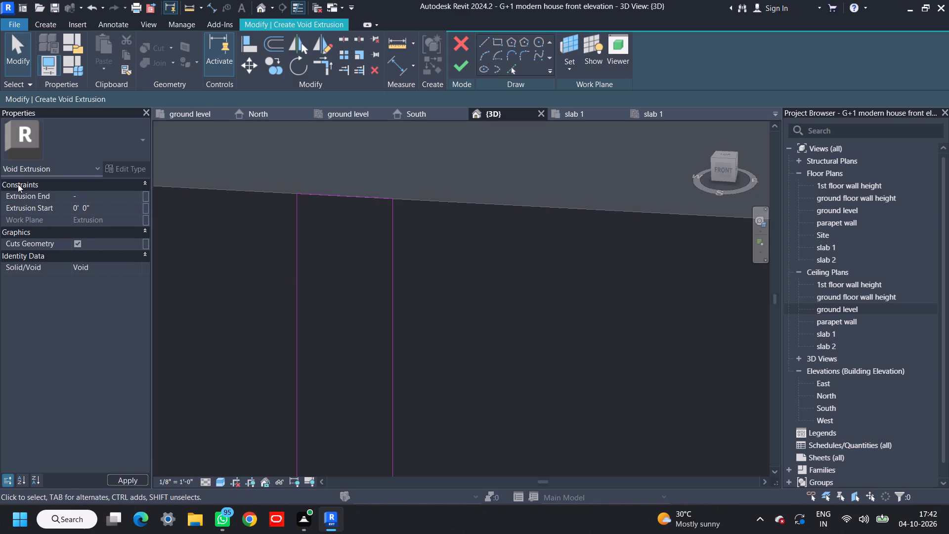
pyautogui.write('1"')
pyautogui.press('Return')
pyautogui.click(463, 73)
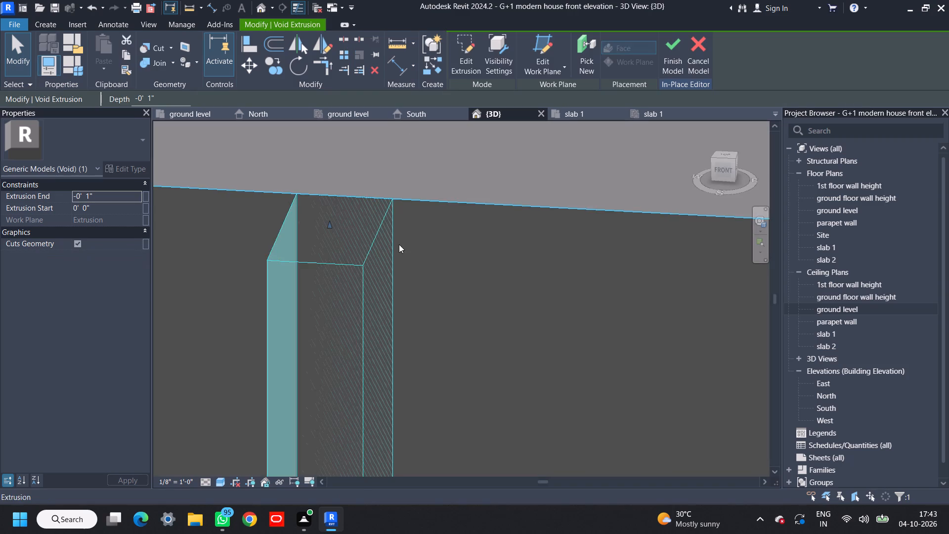
# Change the void's extrusion end to 1" so it extends into the panel.
pyautogui.scroll(-5, 398, 248)
pyautogui.keyDown('shift'); pyautogui.moveTo(459, 299); pyautogui.dragTo(376, 308, button='middle'); pyautogui.keyUp('shift')
pyautogui.scroll(-7, 532, 384)
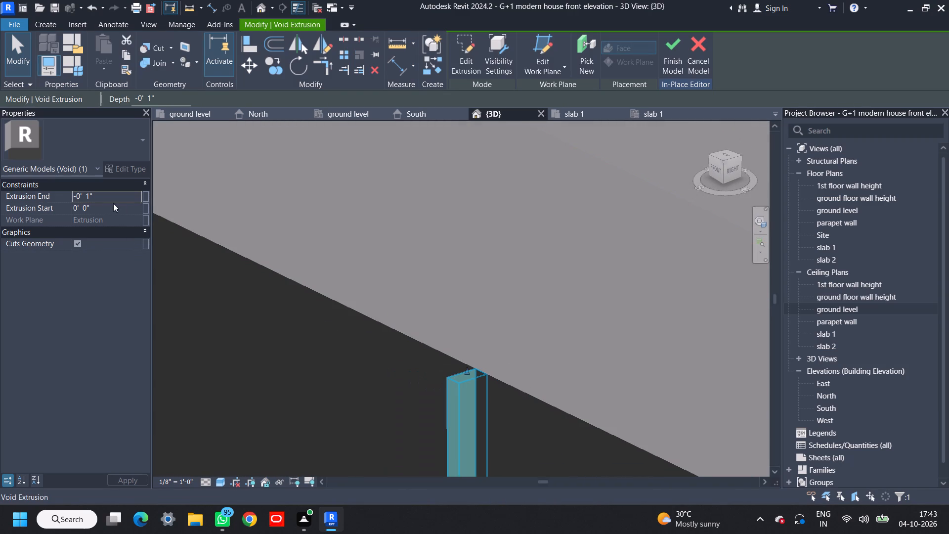
pyautogui.click(106, 198)
pyautogui.write('1"')
pyautogui.press('Return')
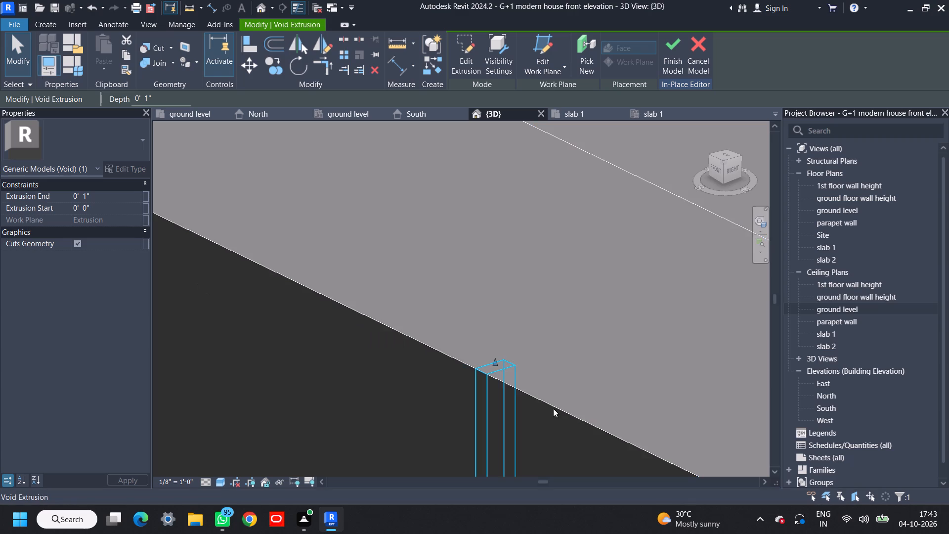
pyautogui.scroll(5, 520, 400)
pyautogui.scroll(-20, 535, 397)
pyautogui.scroll(-2, 535, 397)
pyautogui.keyDown('shift'); pyautogui.moveTo(616, 424); pyautogui.dragTo(675, 428, button='middle'); pyautogui.keyUp('shift')
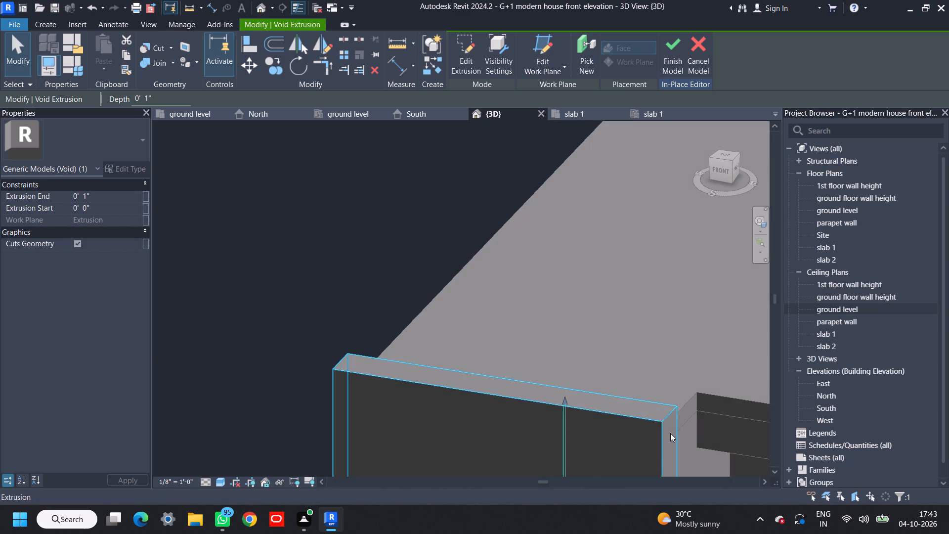
pyautogui.moveTo(668, 431); pyautogui.dragTo(559, 249, button='middle')
pyautogui.press('Escape')
# Examine the vertical groove on the panel from an angle and from the front.
pyautogui.scroll(10, 460, 229)
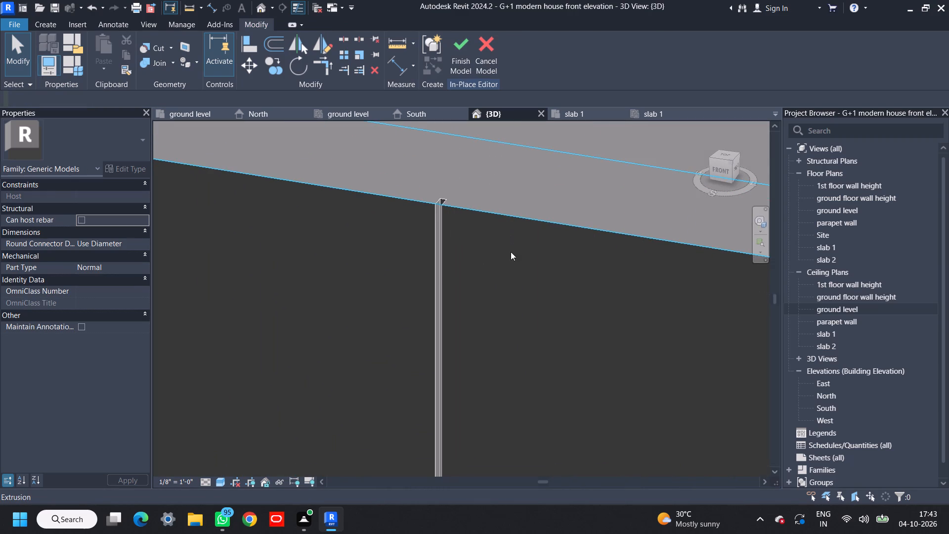
pyautogui.moveTo(503, 278); pyautogui.dragTo(550, 228, button='middle')
pyautogui.scroll(-18, 548, 266)
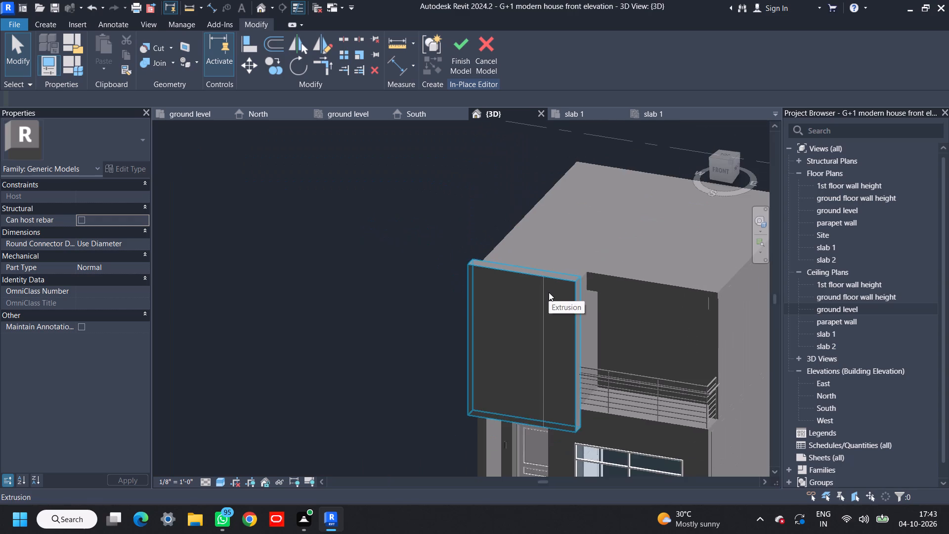
pyautogui.keyDown('shift'); pyautogui.moveTo(564, 327); pyautogui.dragTo(604, 228, button='middle'); pyautogui.keyUp('shift')
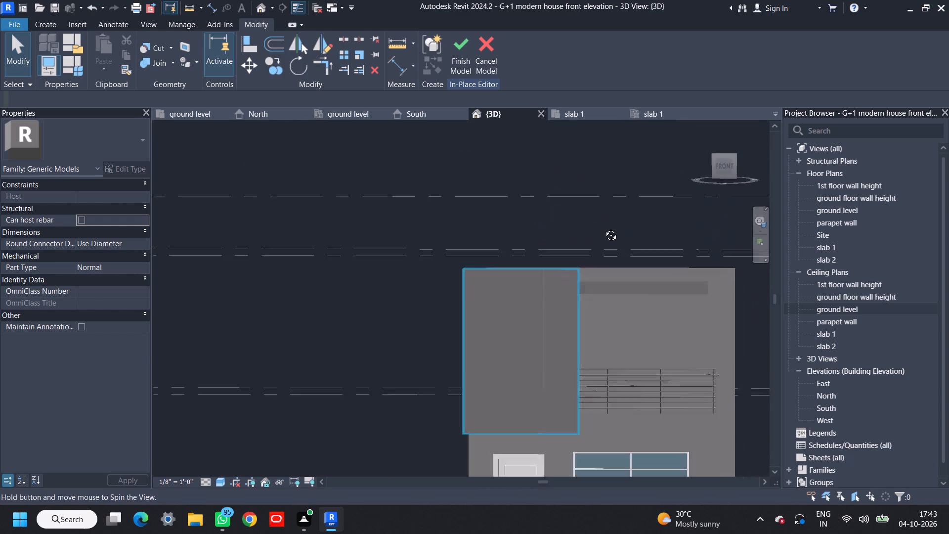
pyautogui.keyDown('shift'); pyautogui.moveTo(604, 228); pyautogui.dragTo(619, 257, button='middle'); pyautogui.keyUp('shift')
pyautogui.keyDown('shift'); pyautogui.moveTo(606, 347); pyautogui.dragTo(592, 322, button='middle'); pyautogui.keyUp('shift')
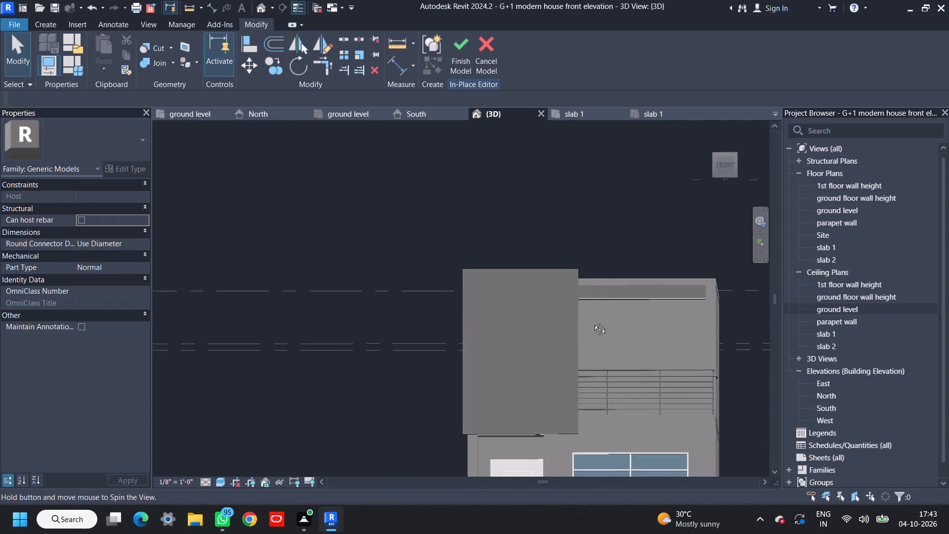
pyautogui.keyDown('shift'); pyautogui.moveTo(592, 322); pyautogui.dragTo(593, 322, button='middle'); pyautogui.keyUp('shift')
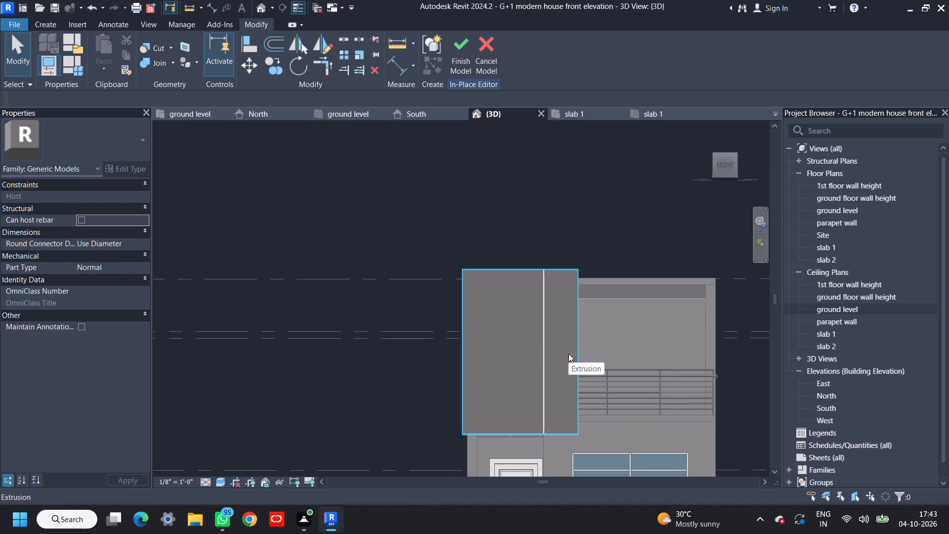
pyautogui.scroll(4, 565, 356)
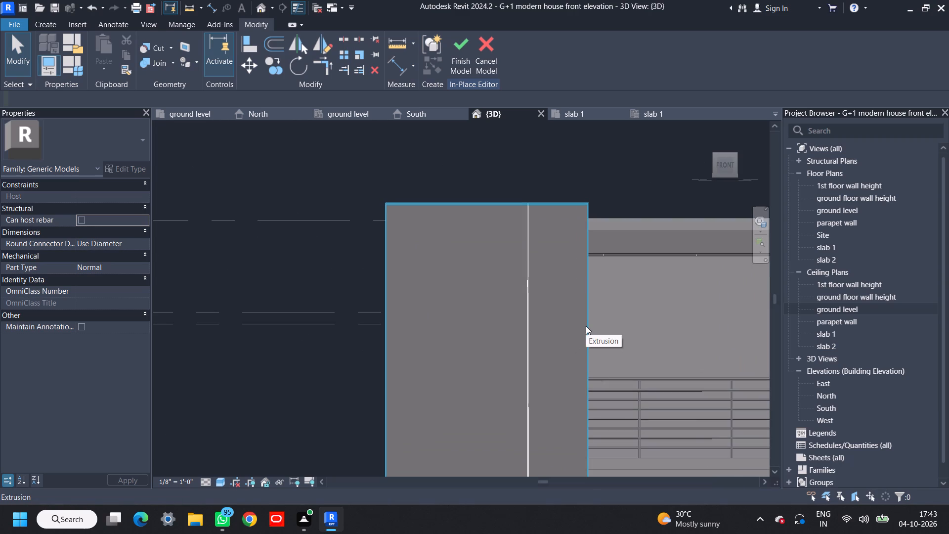
# Start another void extrusion and pick the panel's top edge with a 3' offset to place a horizontal sketch line below it.
pyautogui.click(43, 27)
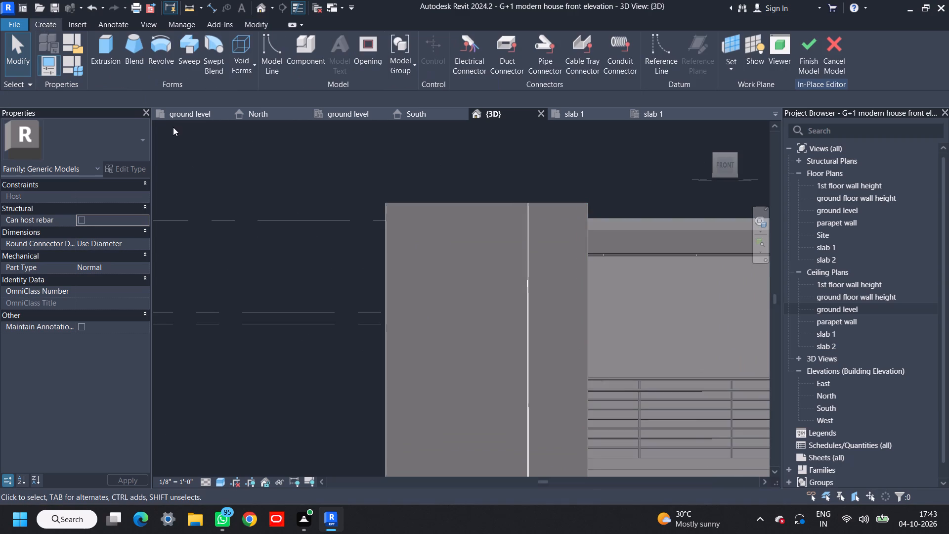
pyautogui.click(245, 60)
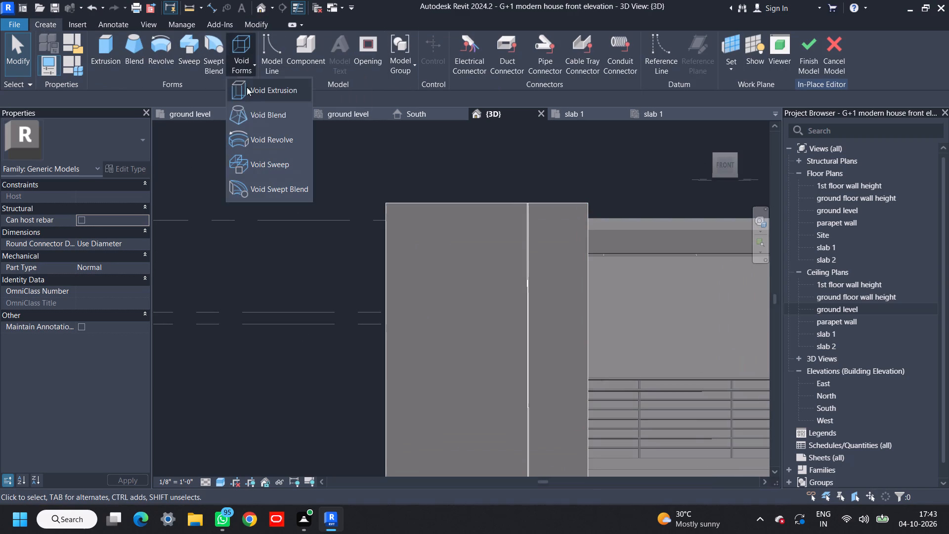
pyautogui.click(257, 90)
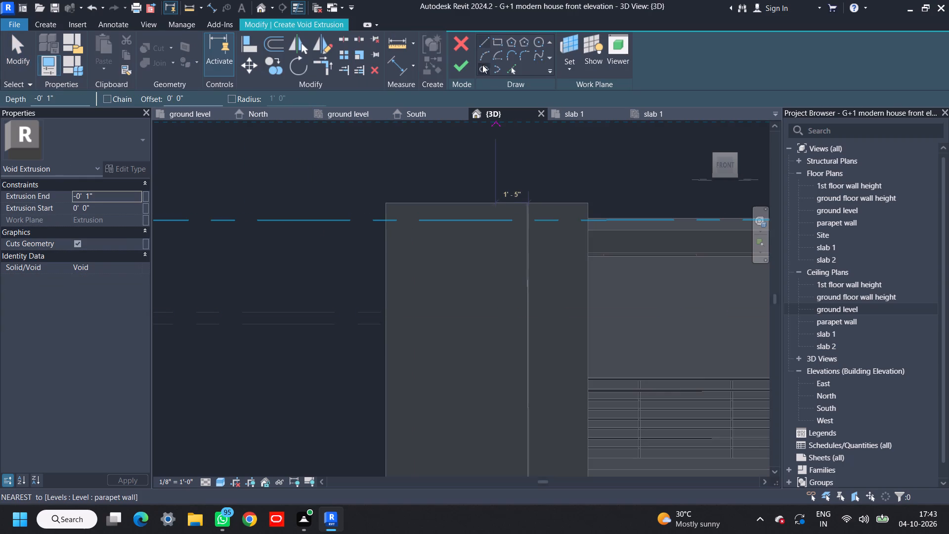
pyautogui.click(485, 41)
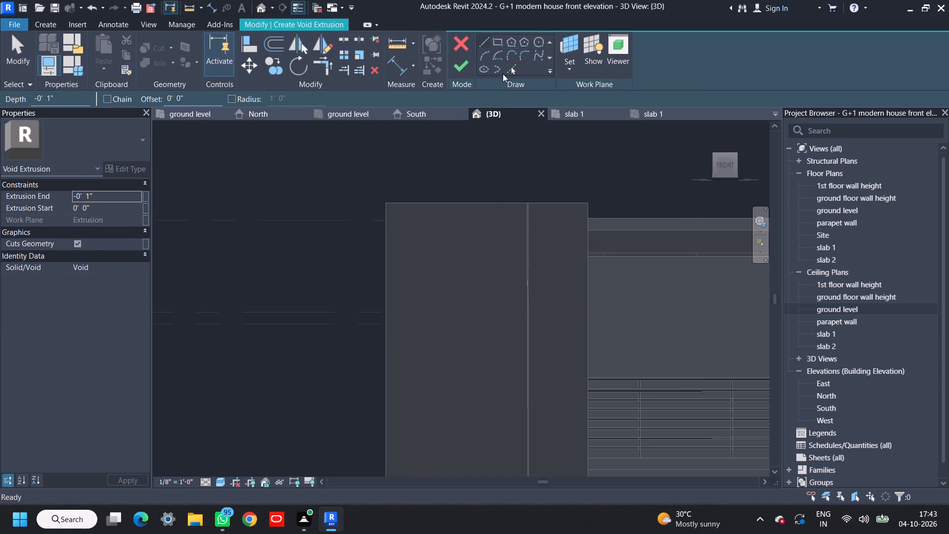
pyautogui.click(511, 69)
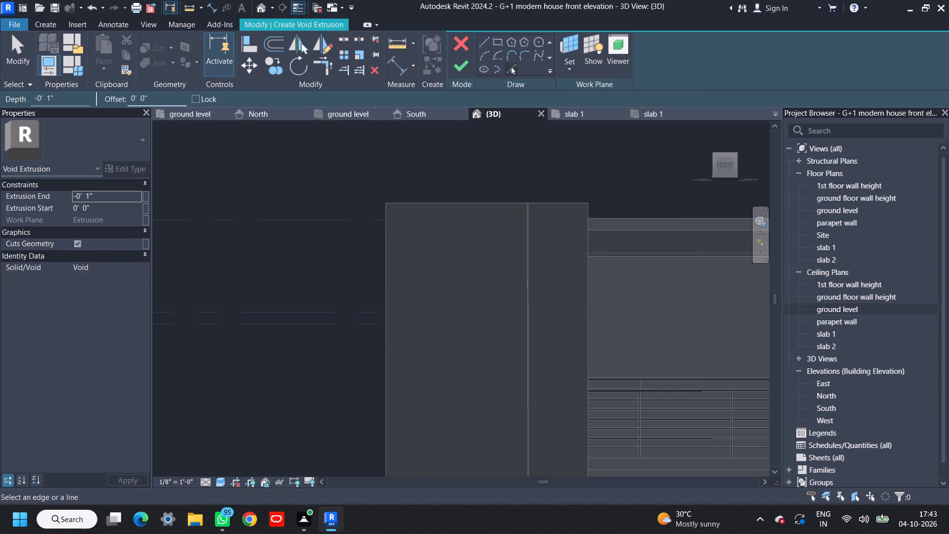
pyautogui.moveTo(153, 96); pyautogui.dragTo(97, 96)
pyautogui.write("3'")
pyautogui.press('Return')
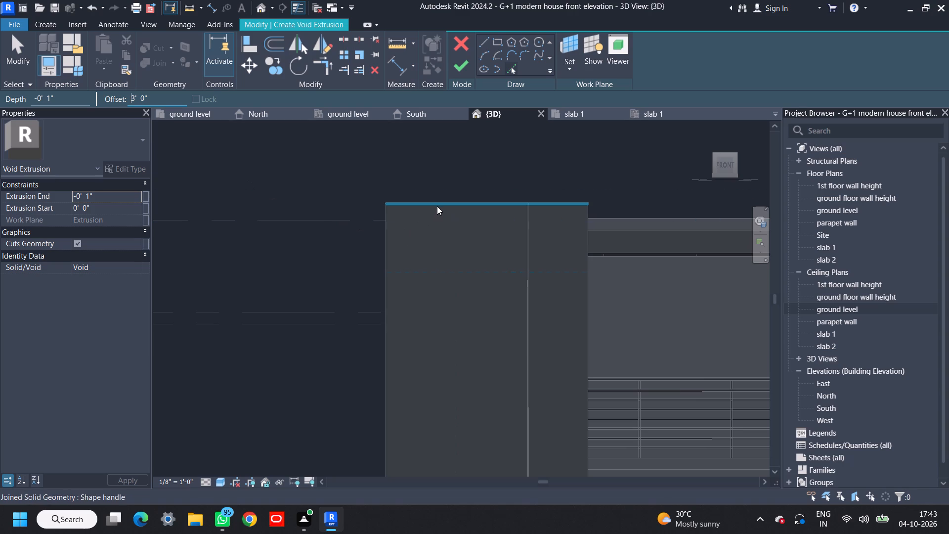
pyautogui.click(437, 206)
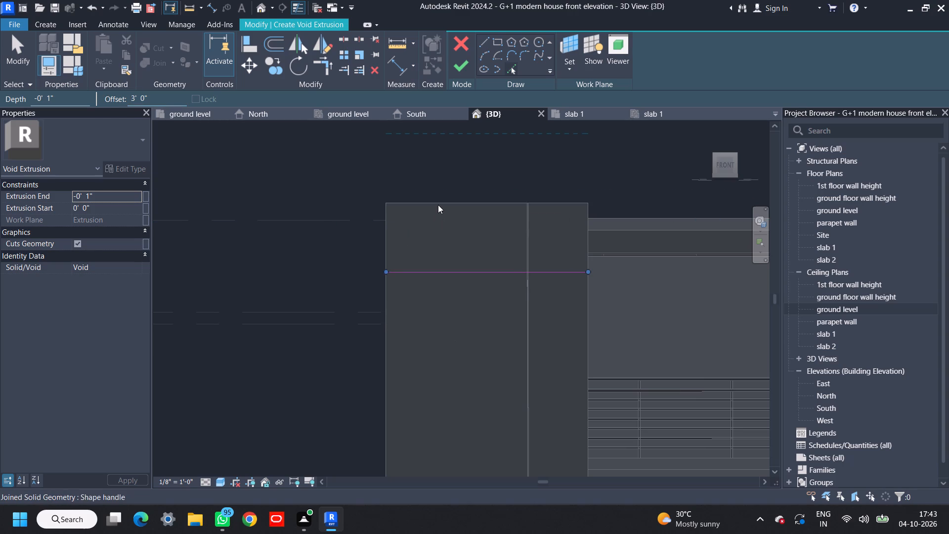
# Add a second horizontal sketch line offset 0.5" below the first one.
pyautogui.moveTo(159, 98); pyautogui.dragTo(105, 98)
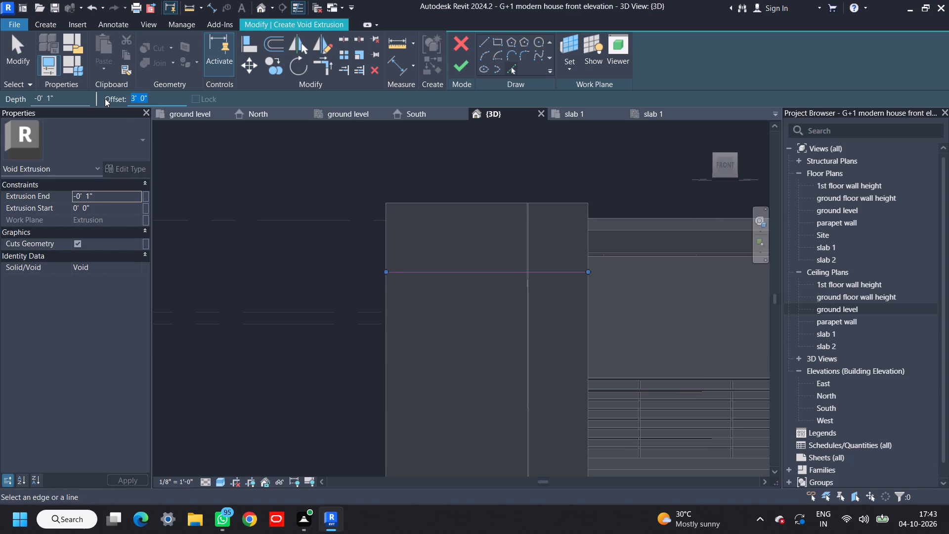
pyautogui.write('.5"')
pyautogui.press('Return')
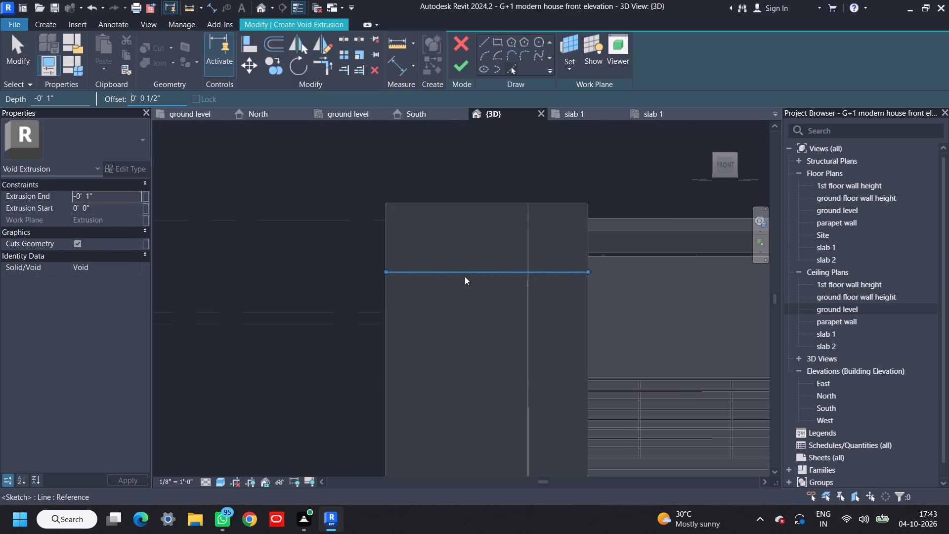
pyautogui.scroll(17, 465, 275)
pyautogui.click(473, 242)
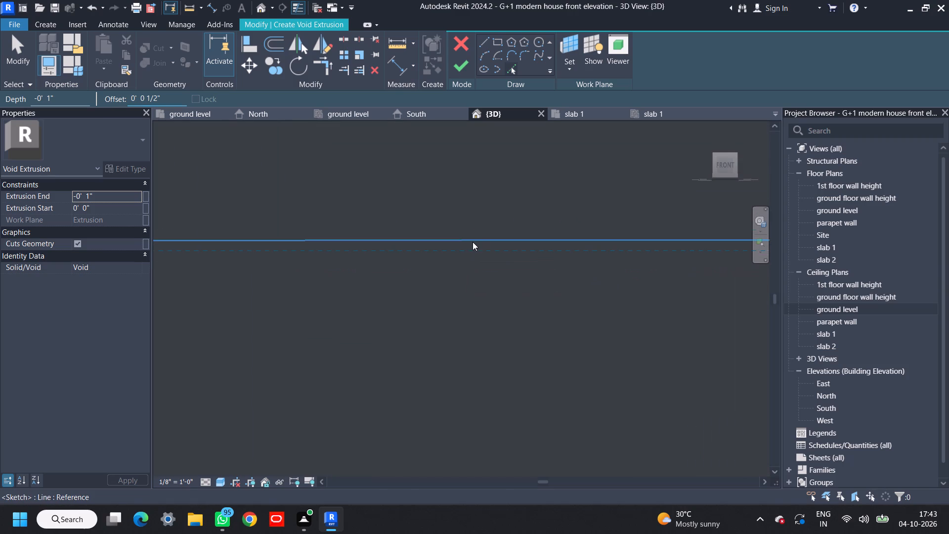
pyautogui.scroll(-20, 472, 248)
pyautogui.scroll(-1, 472, 248)
pyautogui.scroll(5, 443, 271)
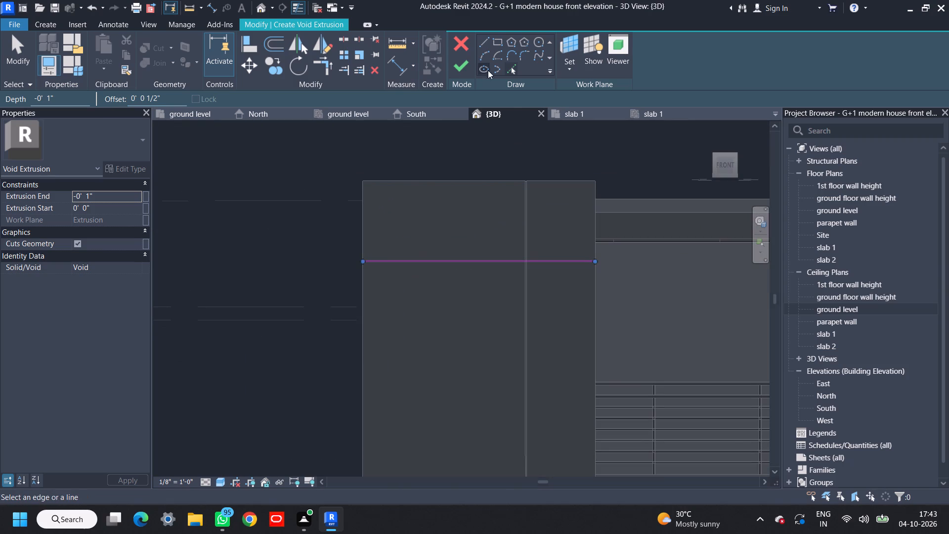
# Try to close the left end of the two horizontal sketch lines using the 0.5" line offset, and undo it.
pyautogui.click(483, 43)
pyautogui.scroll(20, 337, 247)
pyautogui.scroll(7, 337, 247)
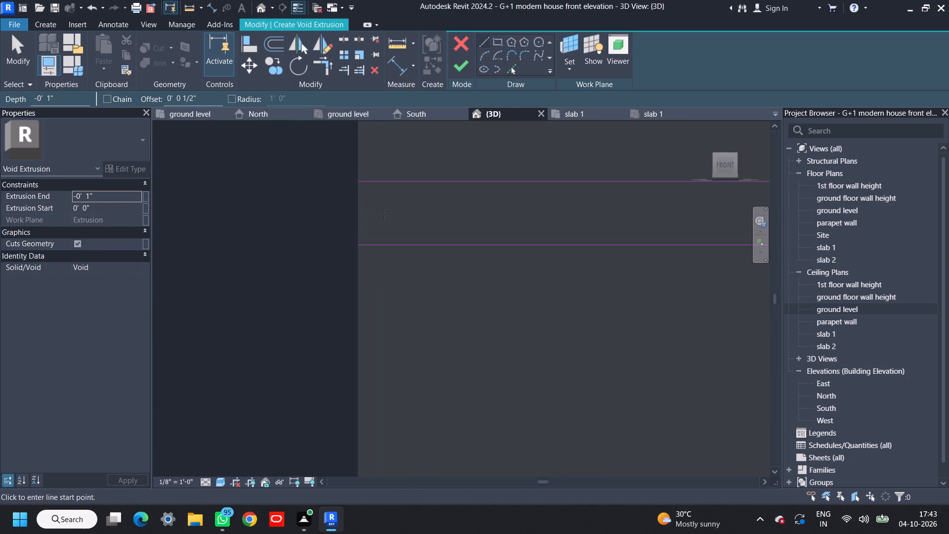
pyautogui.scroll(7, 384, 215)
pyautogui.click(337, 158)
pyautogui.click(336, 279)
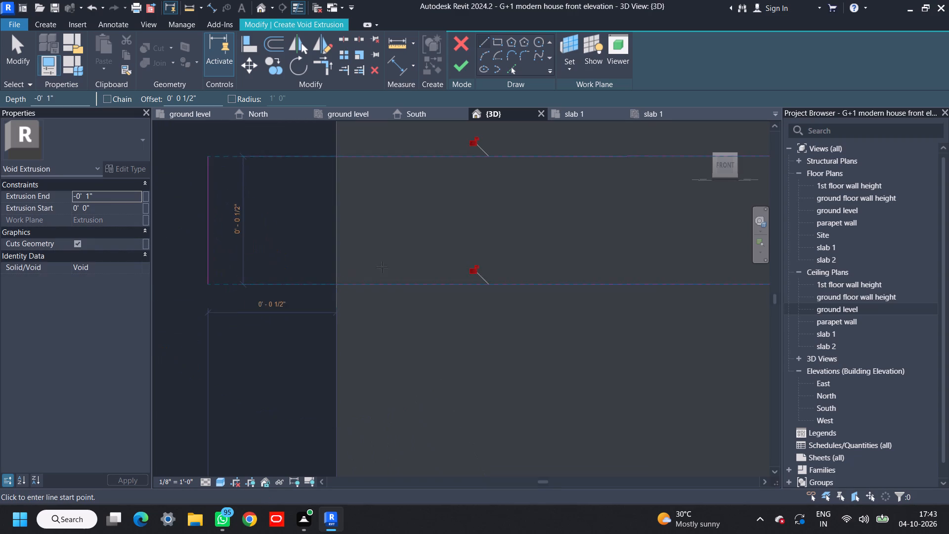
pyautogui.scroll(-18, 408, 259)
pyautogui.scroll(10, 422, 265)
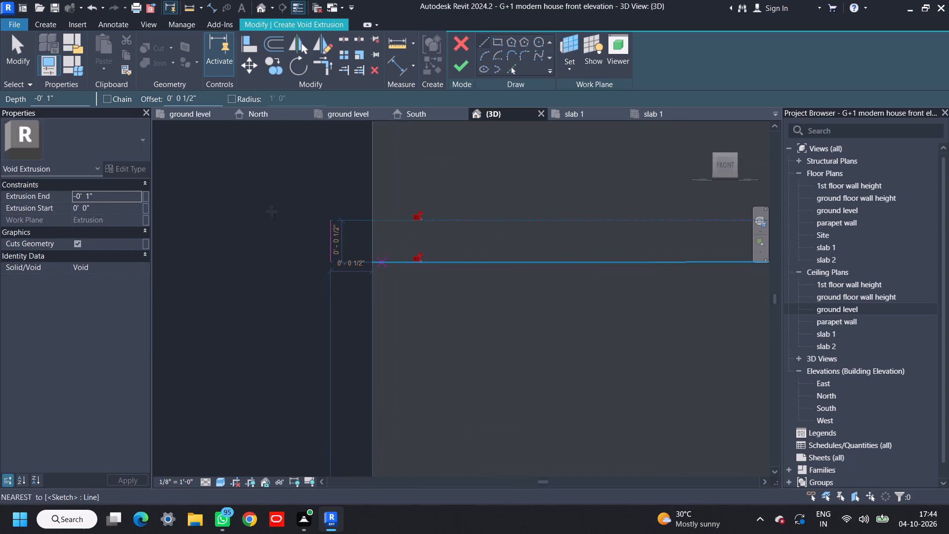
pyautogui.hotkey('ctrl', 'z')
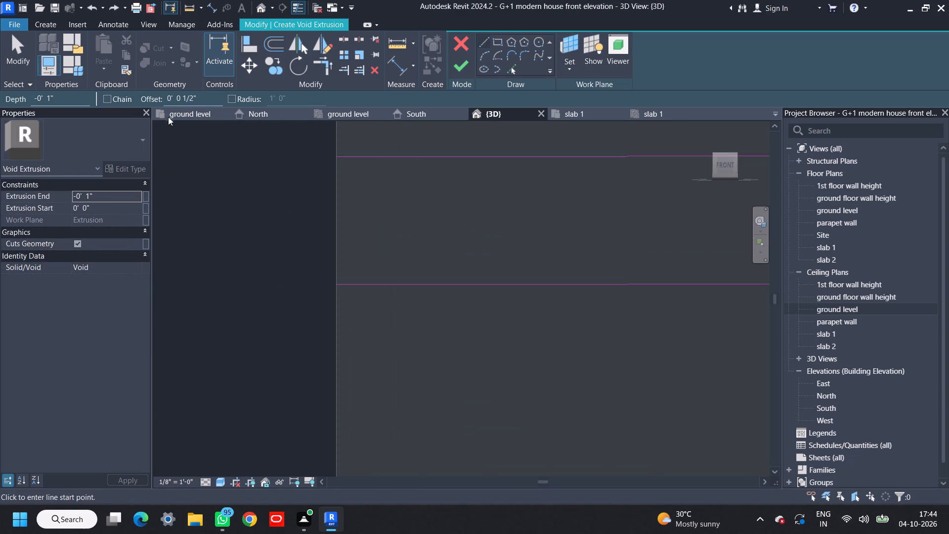
# Set the line offset to 0 and close the left end of the horizontal strip with a vertical sketch line.
pyautogui.moveTo(205, 99); pyautogui.dragTo(146, 98)
pyautogui.press('space')
pyautogui.press('0')
pyautogui.press('Return')
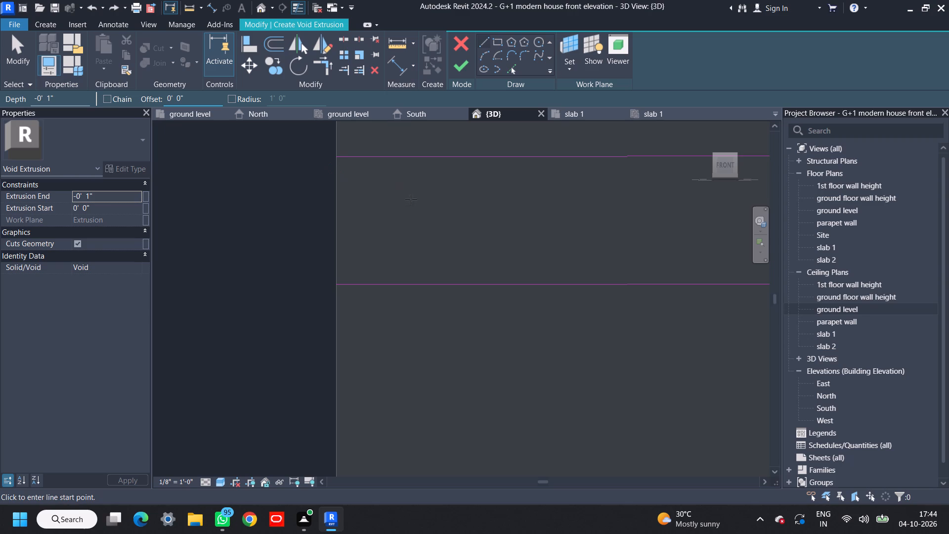
pyautogui.click(335, 283)
pyautogui.click(338, 158)
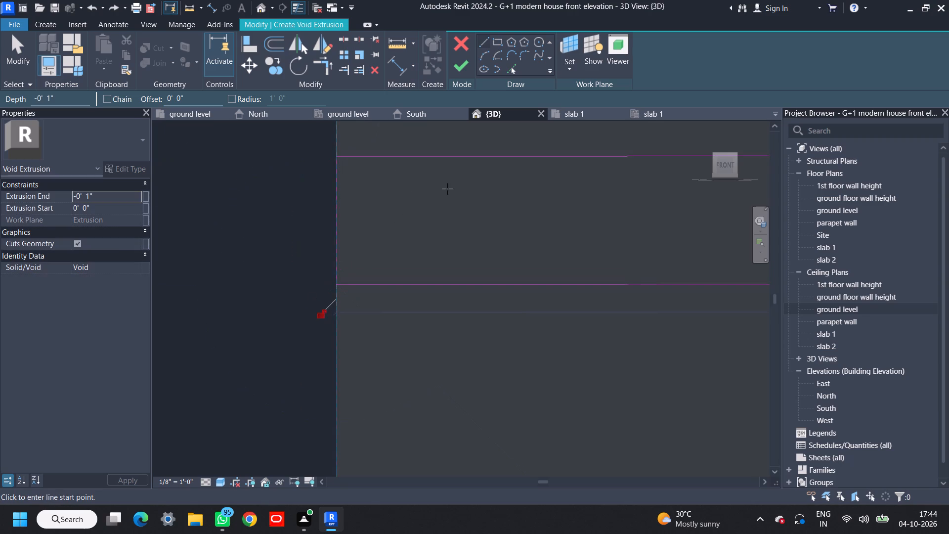
# Close the right end of the horizontal strip with a vertical sketch line along the panel's edge.
pyautogui.scroll(-20, 446, 219)
pyautogui.scroll(-4, 446, 219)
pyautogui.moveTo(517, 238); pyautogui.dragTo(54, 252, button='middle')
pyautogui.scroll(-7, 466, 250)
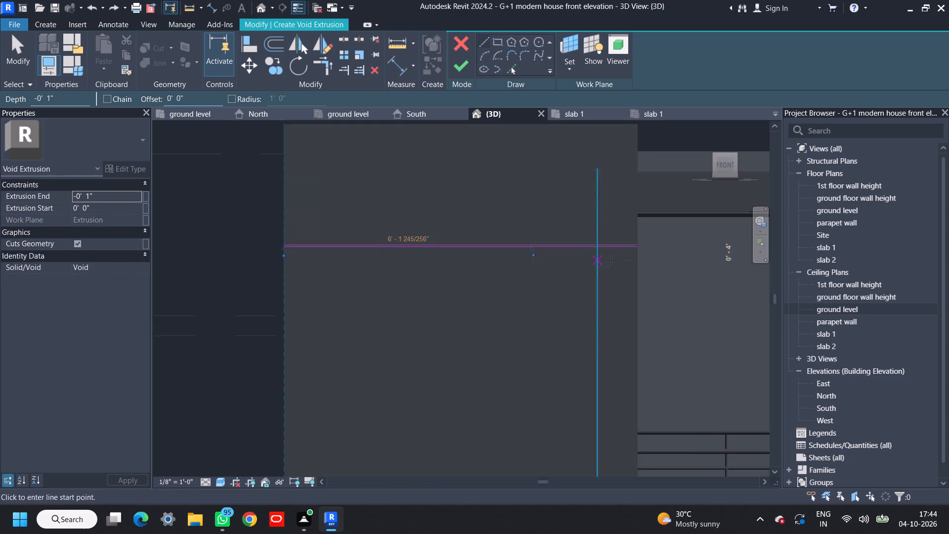
pyautogui.moveTo(615, 262); pyautogui.dragTo(343, 272, button='middle')
pyautogui.scroll(20, 364, 264)
pyautogui.scroll(5, 364, 264)
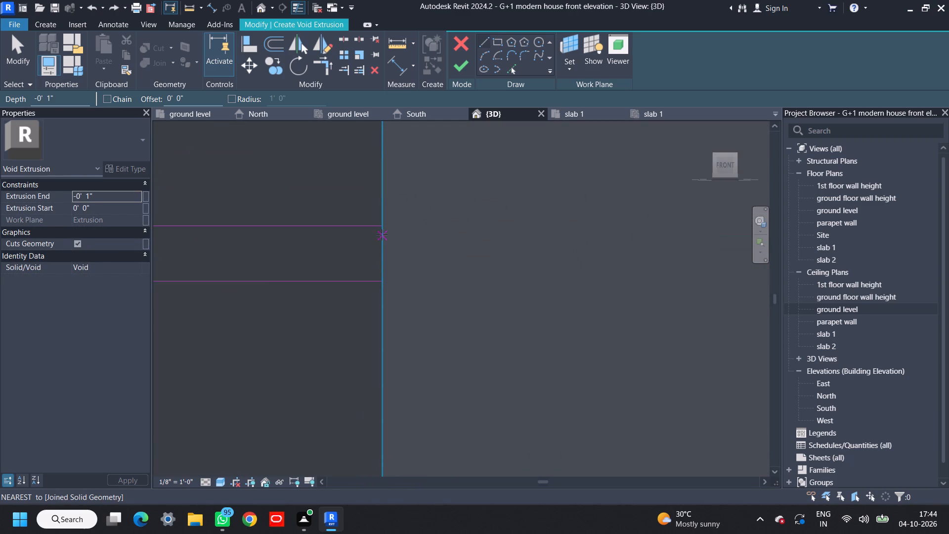
pyautogui.click(381, 227)
pyautogui.click(377, 278)
pyautogui.scroll(-7, 438, 285)
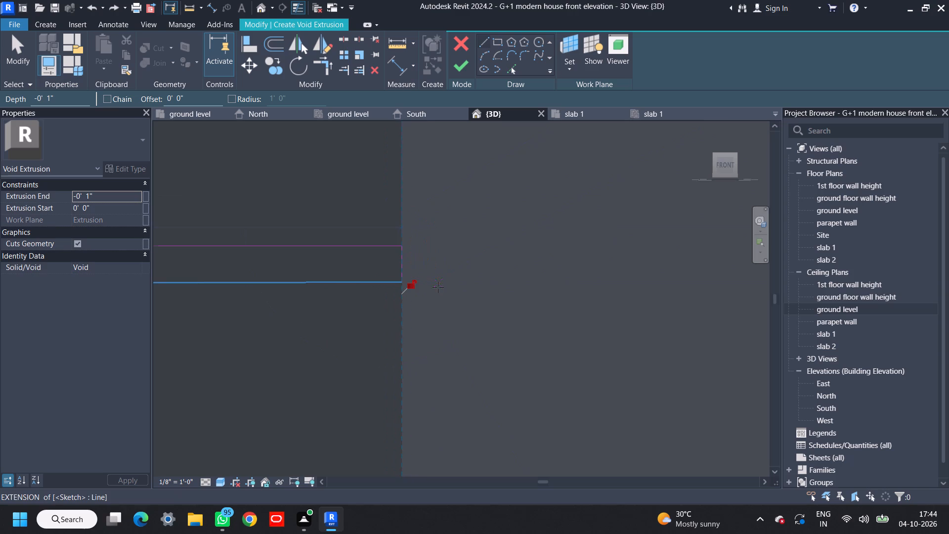
pyautogui.scroll(-20, 438, 287)
pyautogui.scroll(-8, 438, 287)
pyautogui.moveTo(400, 312); pyautogui.dragTo(414, 302, button='middle')
pyautogui.scroll(8, 415, 301)
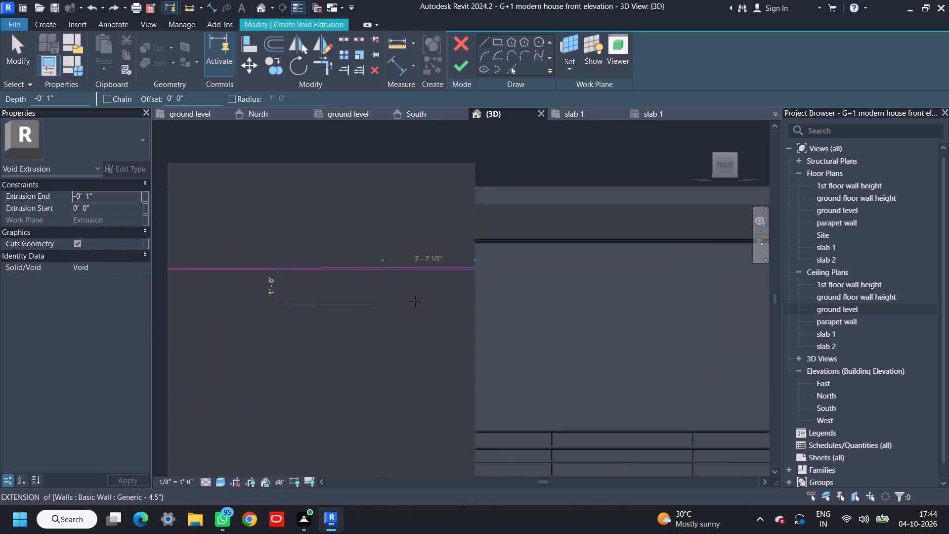
pyautogui.press('Escape')
pyautogui.scroll(-4, 406, 302)
pyautogui.press('Escape')
# Copy the closed horizontal strip sketch 3' downward on the panel.
pyautogui.moveTo(209, 249); pyautogui.dragTo(454, 309)
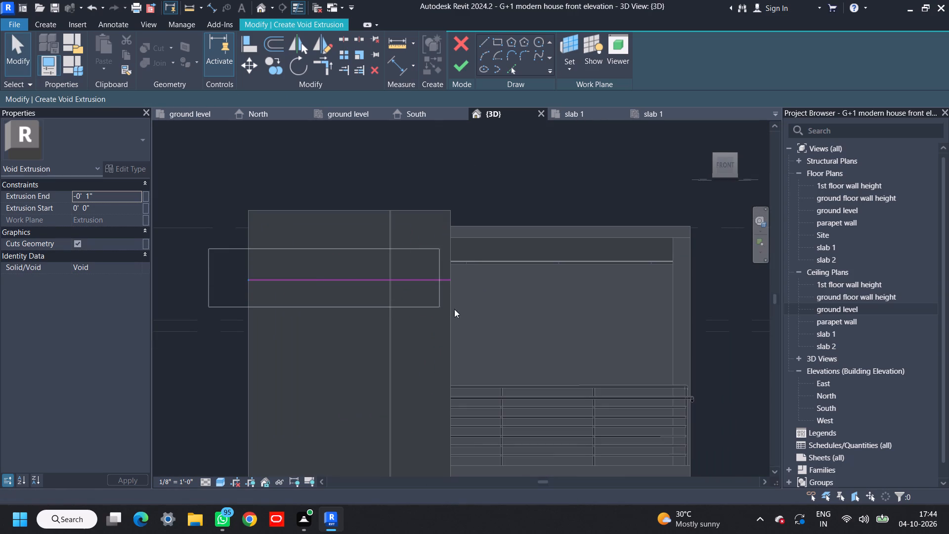
pyautogui.moveTo(454, 309); pyautogui.dragTo(472, 310)
pyautogui.click(269, 67)
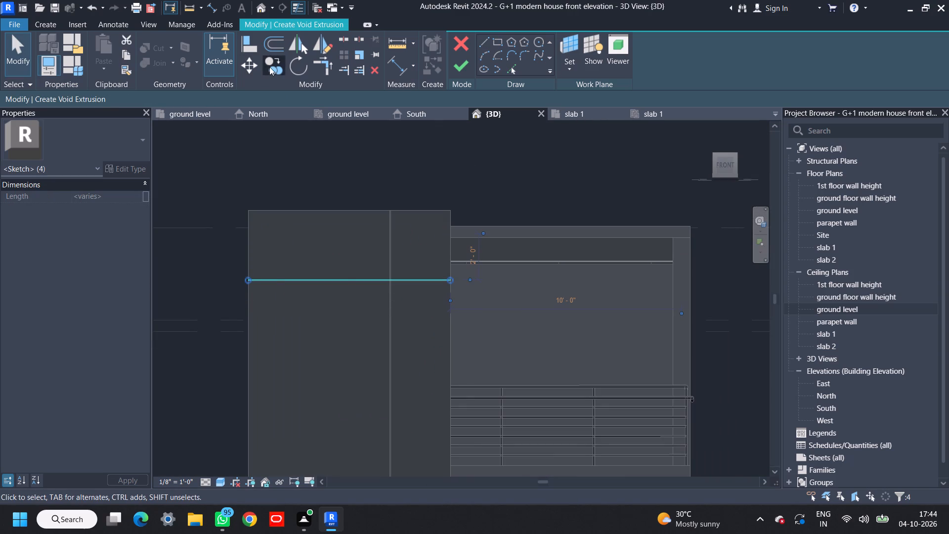
pyautogui.scroll(19, 436, 276)
pyautogui.click(503, 204)
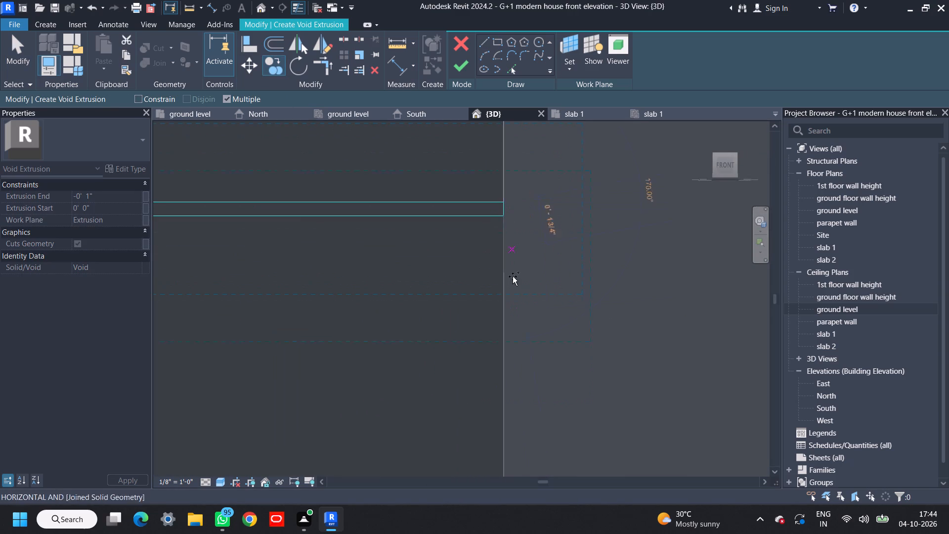
pyautogui.scroll(-20, 511, 349)
pyautogui.scroll(-3, 511, 349)
pyautogui.moveTo(515, 402); pyautogui.dragTo(479, 277, button='middle')
pyautogui.write("3'")
pyautogui.press('Return')
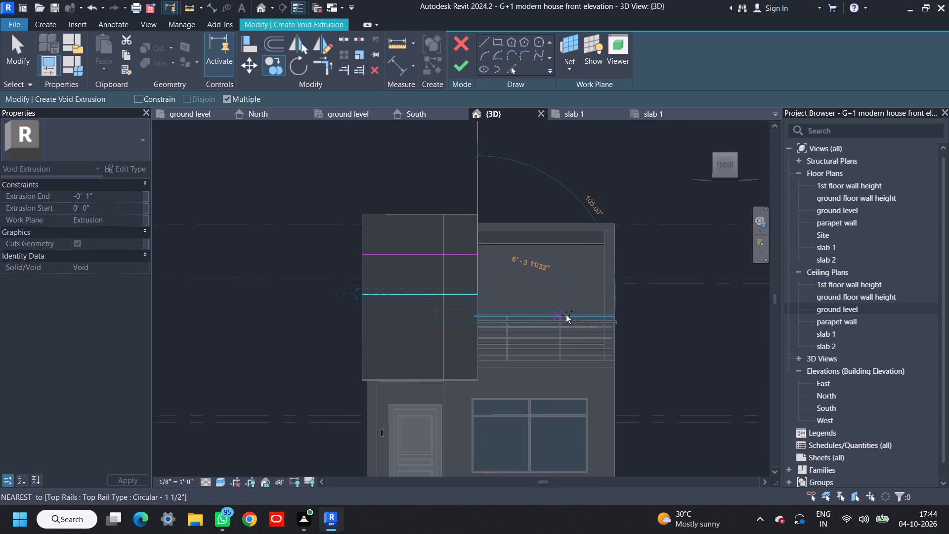
pyautogui.press('Escape')
pyautogui.press('Escape')
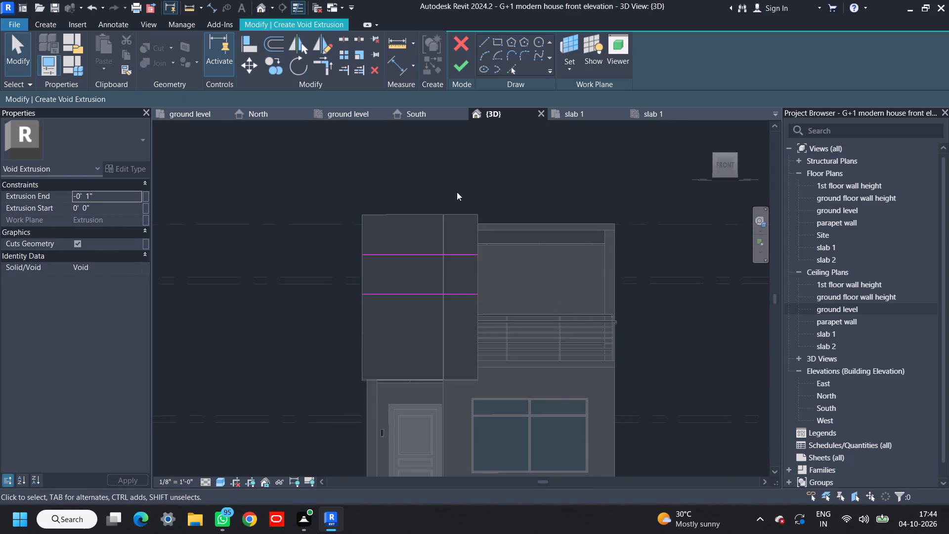
# Finish the void extrusion sketch with the two horizontal strips.
pyautogui.click(456, 67)
pyautogui.click(530, 181)
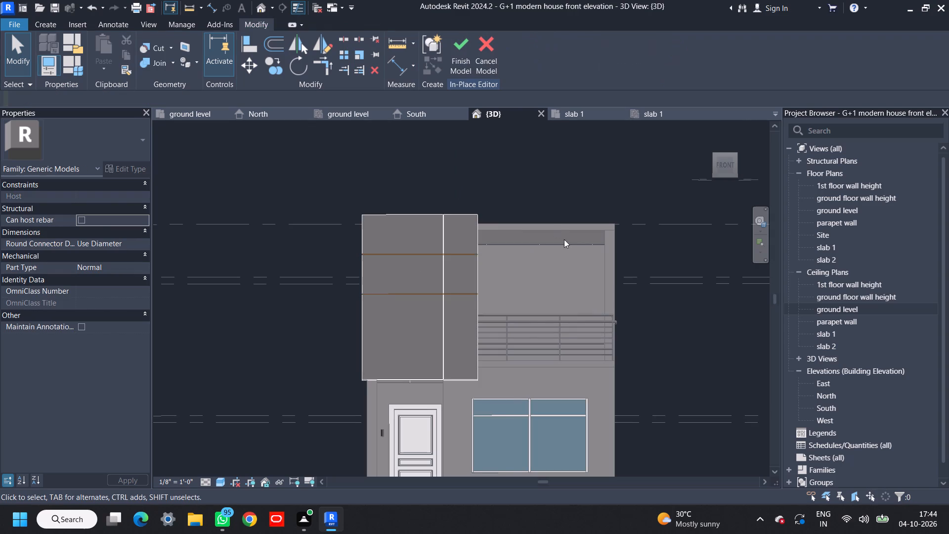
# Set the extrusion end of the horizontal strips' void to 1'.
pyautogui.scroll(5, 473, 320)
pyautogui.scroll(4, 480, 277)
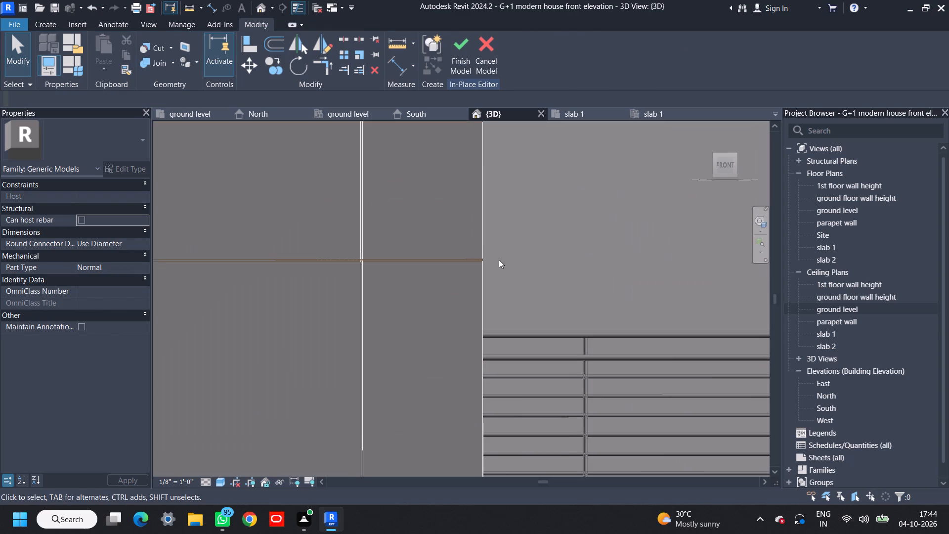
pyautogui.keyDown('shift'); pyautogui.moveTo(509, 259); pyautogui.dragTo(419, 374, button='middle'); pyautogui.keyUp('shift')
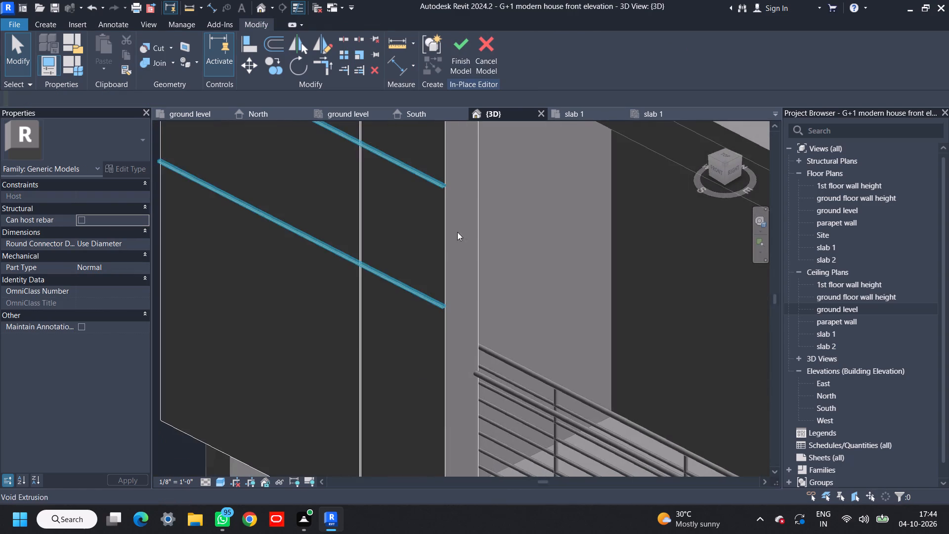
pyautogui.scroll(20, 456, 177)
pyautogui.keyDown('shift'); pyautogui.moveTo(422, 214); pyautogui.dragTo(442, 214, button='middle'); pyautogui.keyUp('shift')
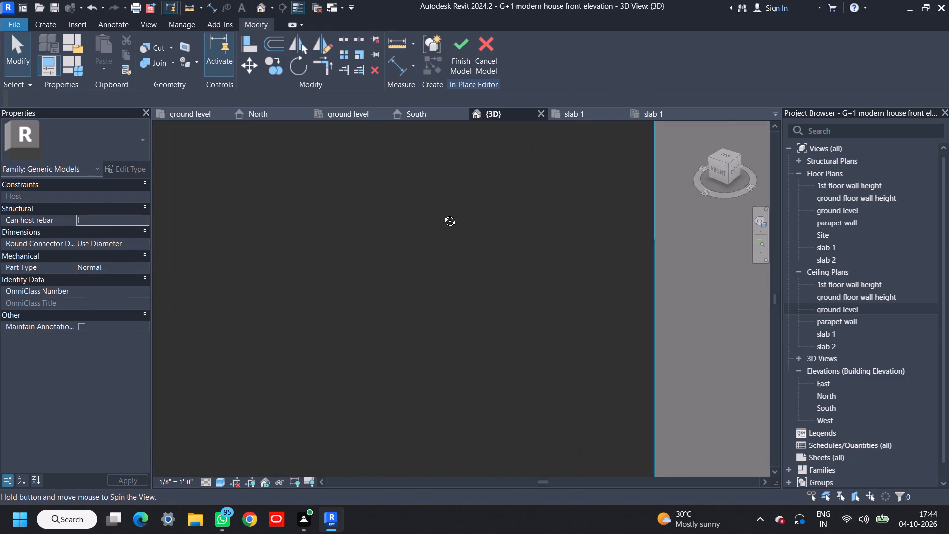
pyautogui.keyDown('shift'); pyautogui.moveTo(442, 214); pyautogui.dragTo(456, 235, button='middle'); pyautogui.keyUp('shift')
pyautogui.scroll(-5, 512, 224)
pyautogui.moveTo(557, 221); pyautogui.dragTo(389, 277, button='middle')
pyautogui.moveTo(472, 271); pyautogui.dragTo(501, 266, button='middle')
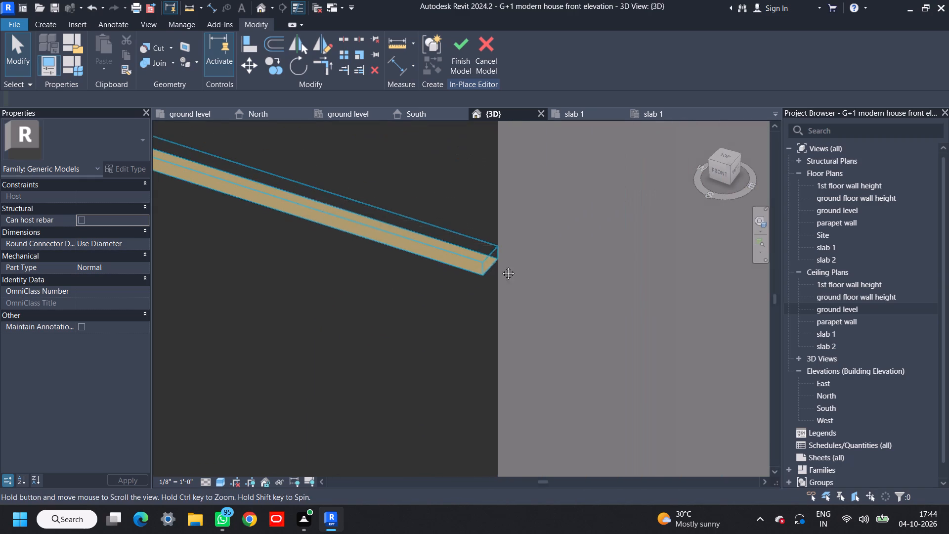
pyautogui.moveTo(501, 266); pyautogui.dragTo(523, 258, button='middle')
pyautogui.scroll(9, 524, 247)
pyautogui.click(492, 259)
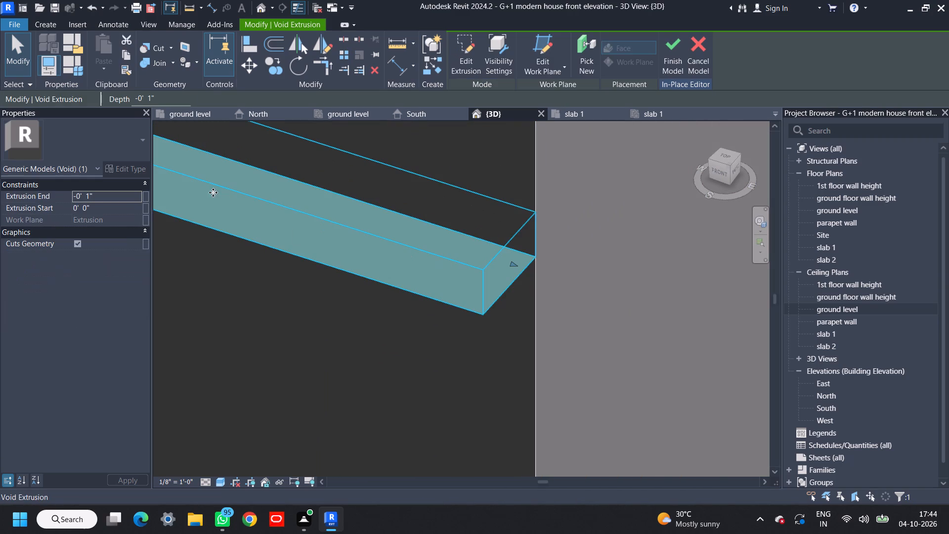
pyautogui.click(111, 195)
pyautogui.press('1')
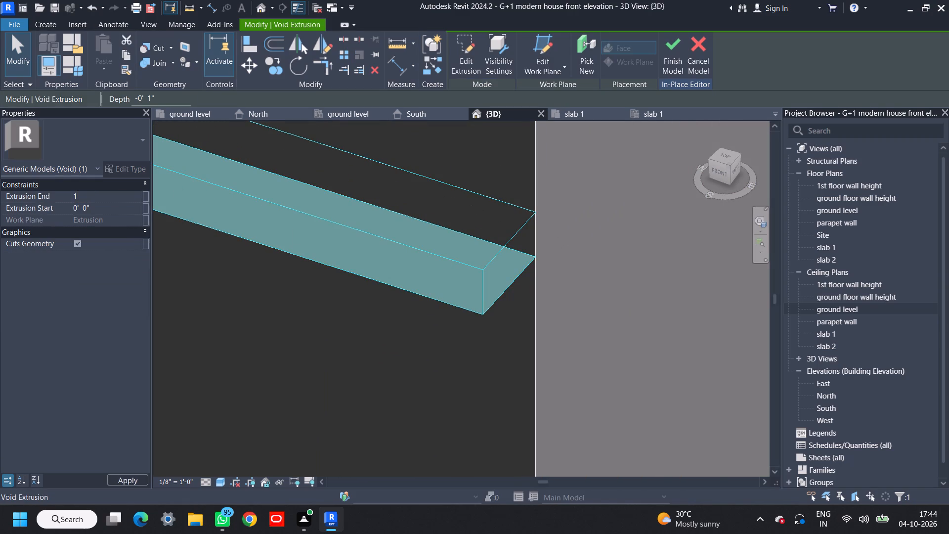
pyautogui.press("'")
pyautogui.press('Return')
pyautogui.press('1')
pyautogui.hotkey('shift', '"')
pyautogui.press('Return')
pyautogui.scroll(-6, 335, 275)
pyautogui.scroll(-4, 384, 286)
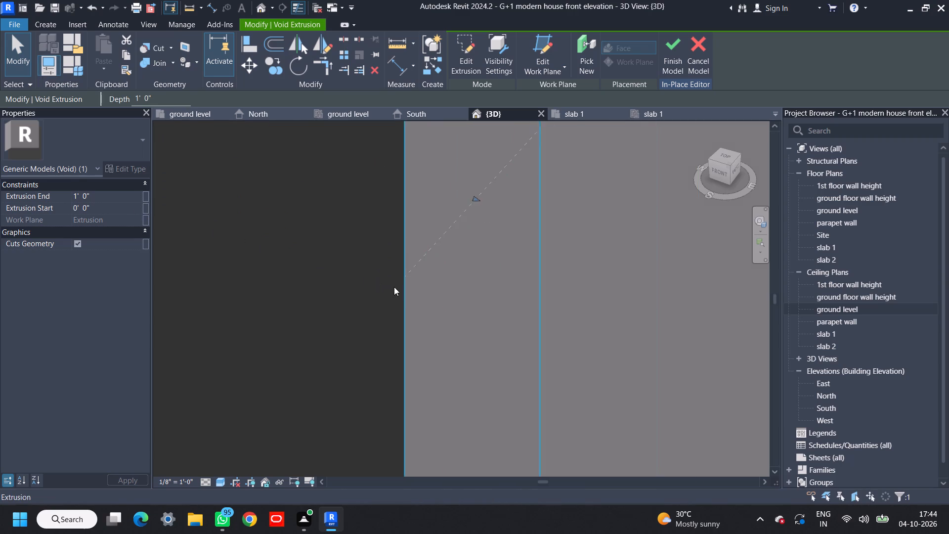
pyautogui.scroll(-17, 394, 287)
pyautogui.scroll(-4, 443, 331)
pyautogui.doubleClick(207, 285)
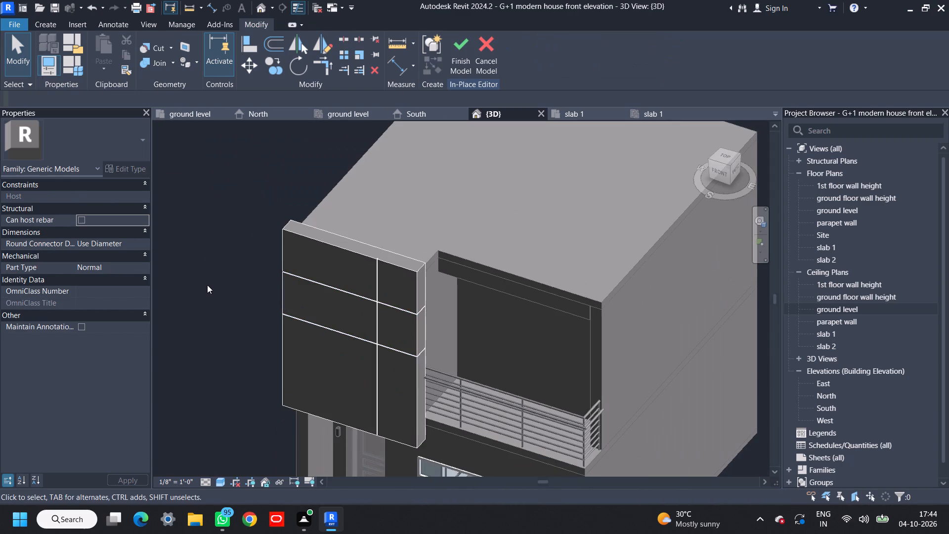
# Set the extrusion end of the horizontal strips' void to 1".
pyautogui.scroll(6, 403, 324)
pyautogui.scroll(9, 442, 316)
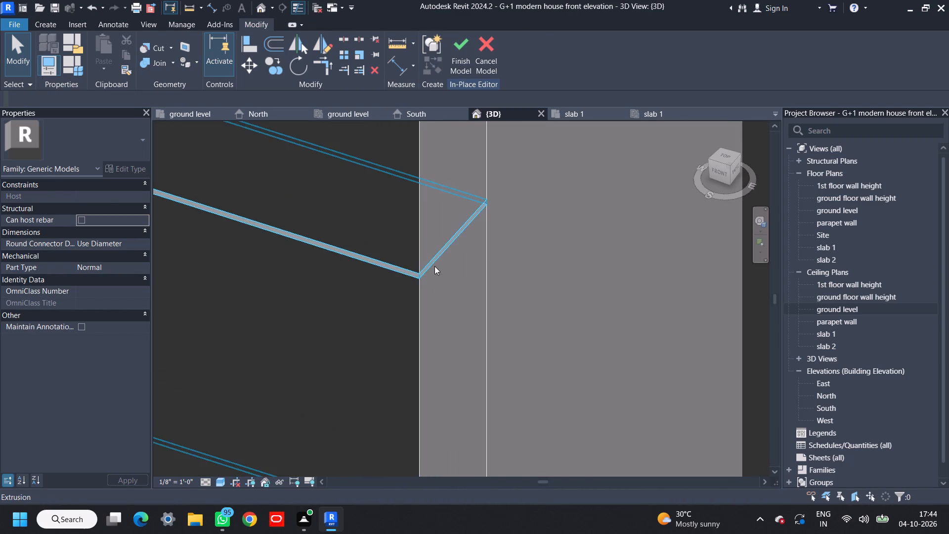
pyautogui.scroll(-7, 433, 267)
pyautogui.scroll(10, 442, 249)
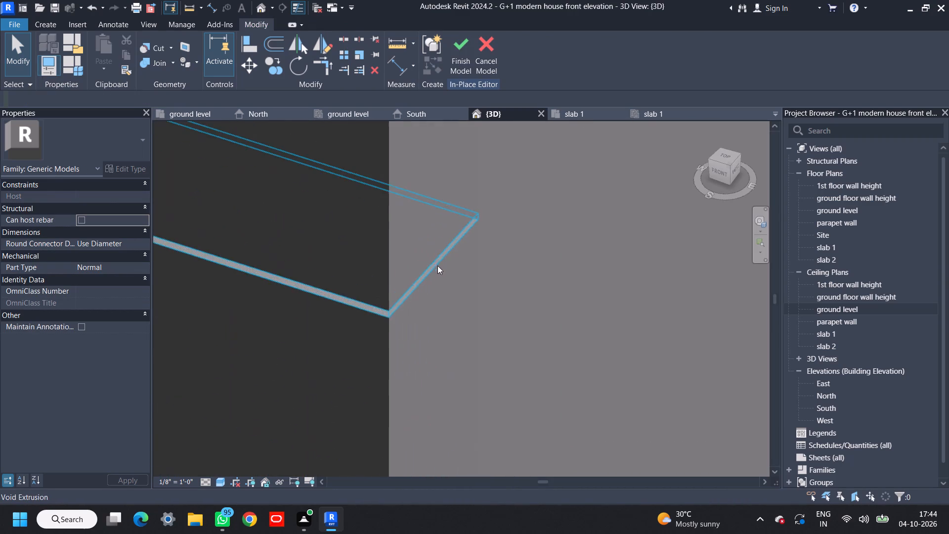
pyautogui.click(431, 267)
pyautogui.click(112, 198)
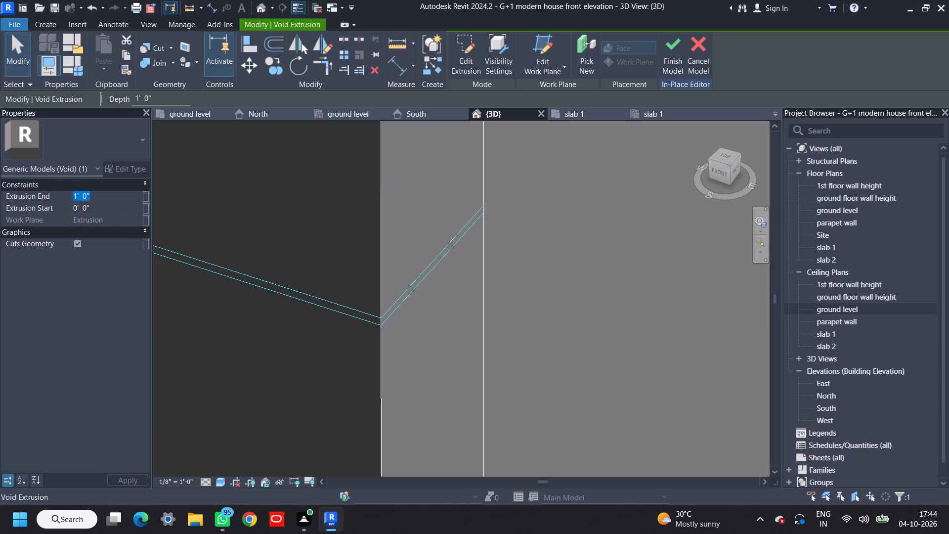
pyautogui.write('8"')
pyautogui.press('Return')
pyautogui.click(105, 197)
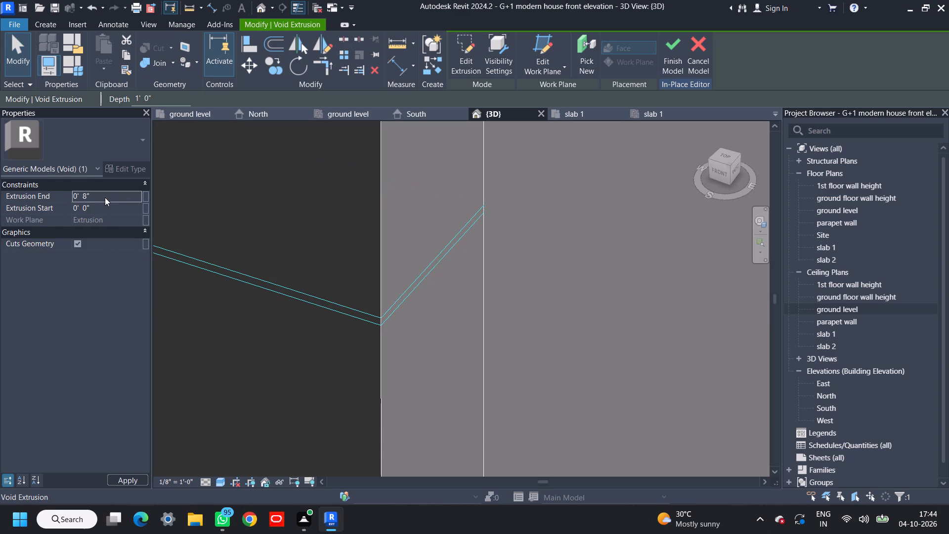
pyautogui.write('1"')
pyautogui.press('Return')
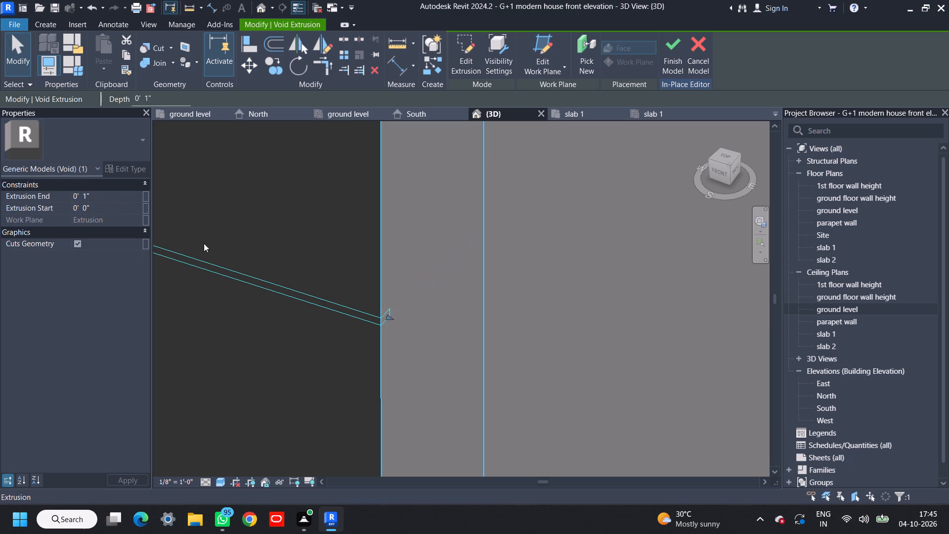
# Examine the vertical and horizontal grooves in the projecting panel from several angles.
pyautogui.scroll(-15, 278, 268)
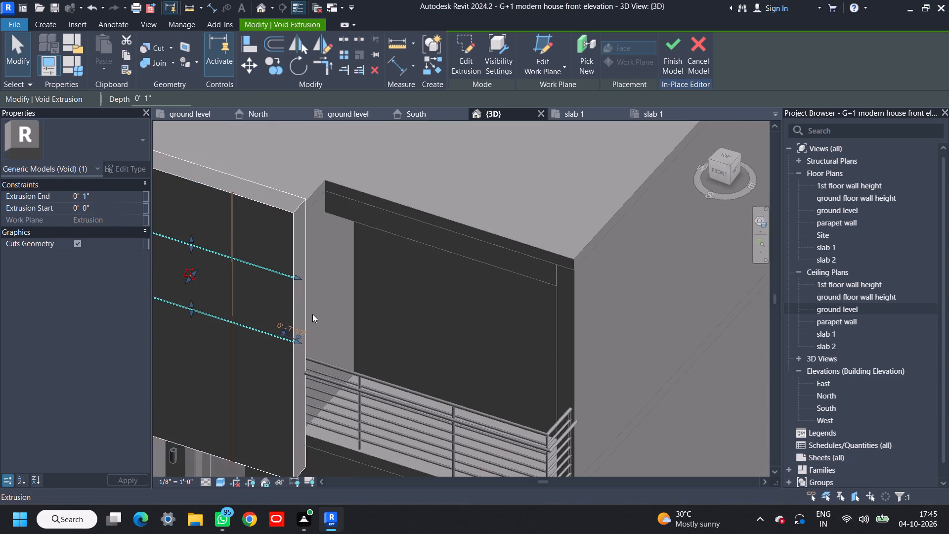
pyautogui.keyDown('shift'); pyautogui.moveTo(329, 323); pyautogui.dragTo(350, 329, button='middle'); pyautogui.keyUp('shift')
pyautogui.moveTo(340, 318); pyautogui.dragTo(559, 299, button='middle')
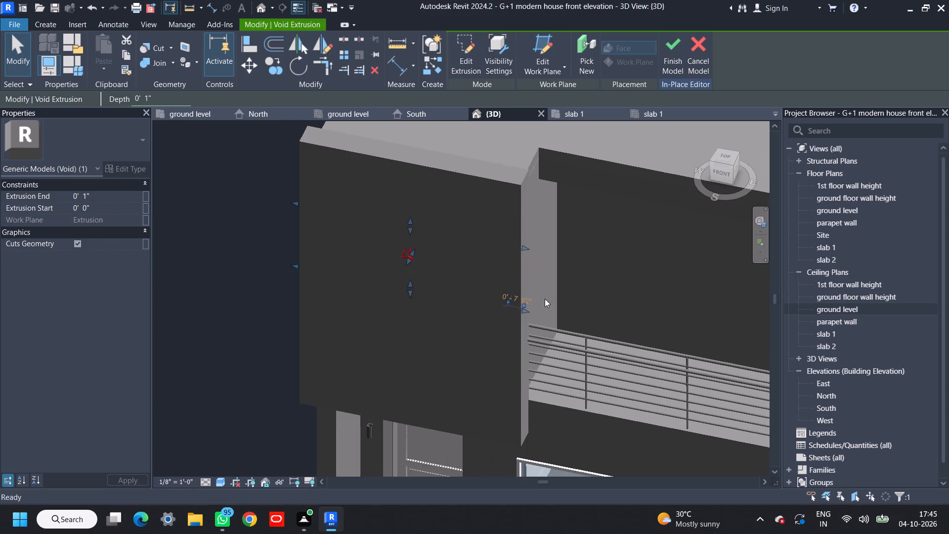
pyautogui.doubleClick(231, 300)
pyautogui.keyDown('shift'); pyautogui.moveTo(495, 347); pyautogui.dragTo(536, 313, button='middle'); pyautogui.keyUp('shift')
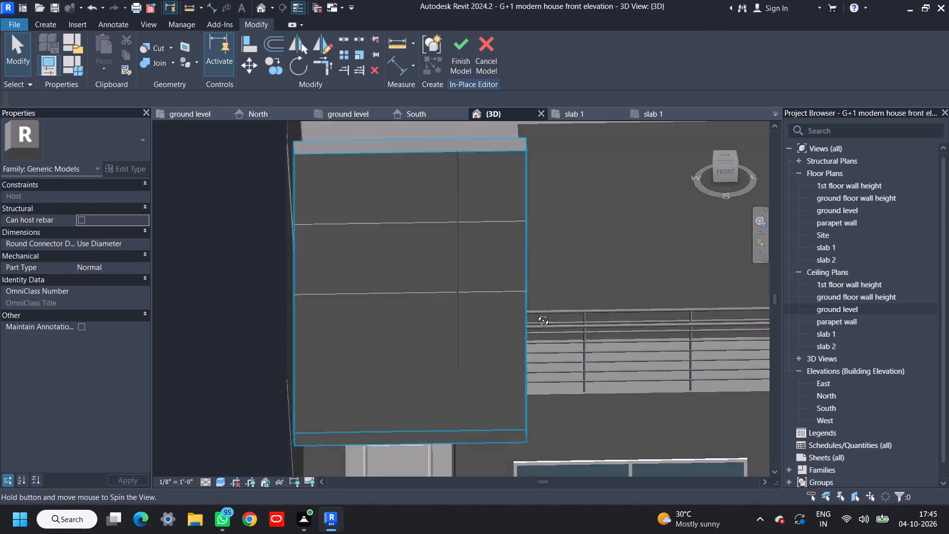
pyautogui.keyDown('shift'); pyautogui.moveTo(536, 313); pyautogui.dragTo(539, 321, button='middle'); pyautogui.keyUp('shift')
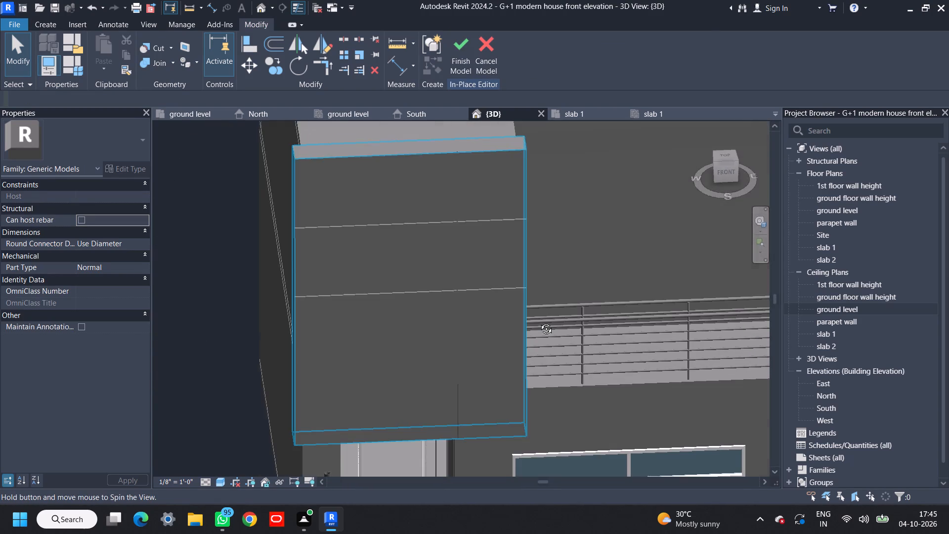
pyautogui.keyDown('shift'); pyautogui.moveTo(539, 321); pyautogui.dragTo(516, 288, button='middle'); pyautogui.keyUp('shift')
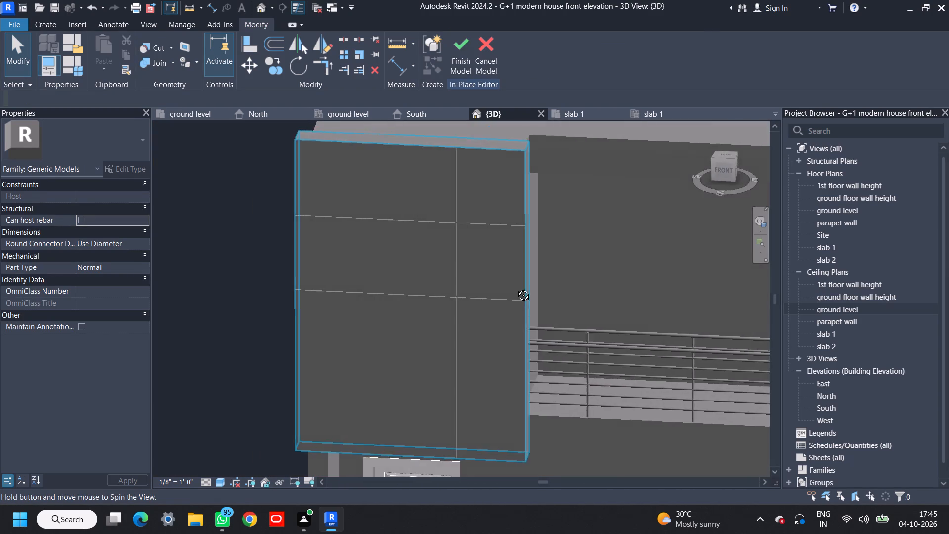
pyautogui.keyDown('shift'); pyautogui.moveTo(516, 288); pyautogui.dragTo(372, 330, button='middle'); pyautogui.keyUp('shift')
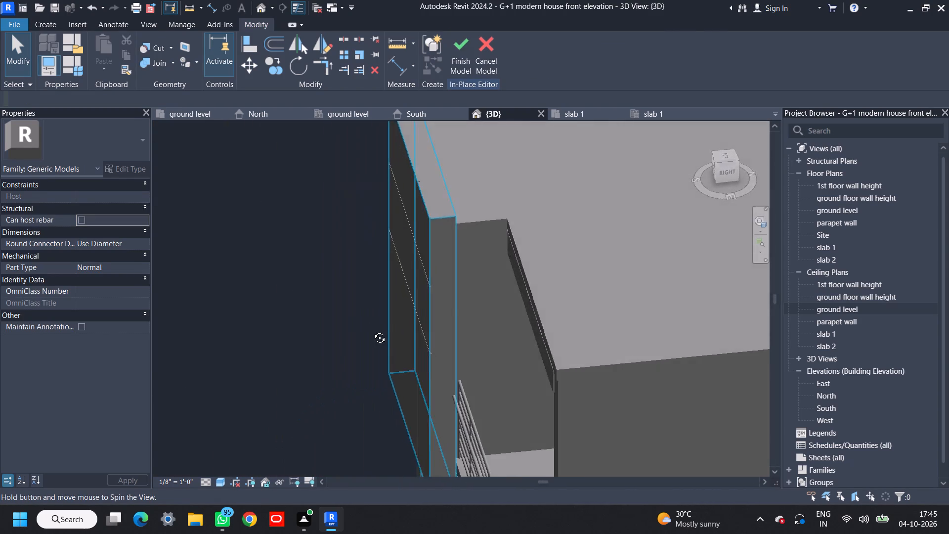
pyautogui.keyDown('shift'); pyautogui.moveTo(372, 330); pyautogui.dragTo(498, 387, button='middle'); pyautogui.keyUp('shift')
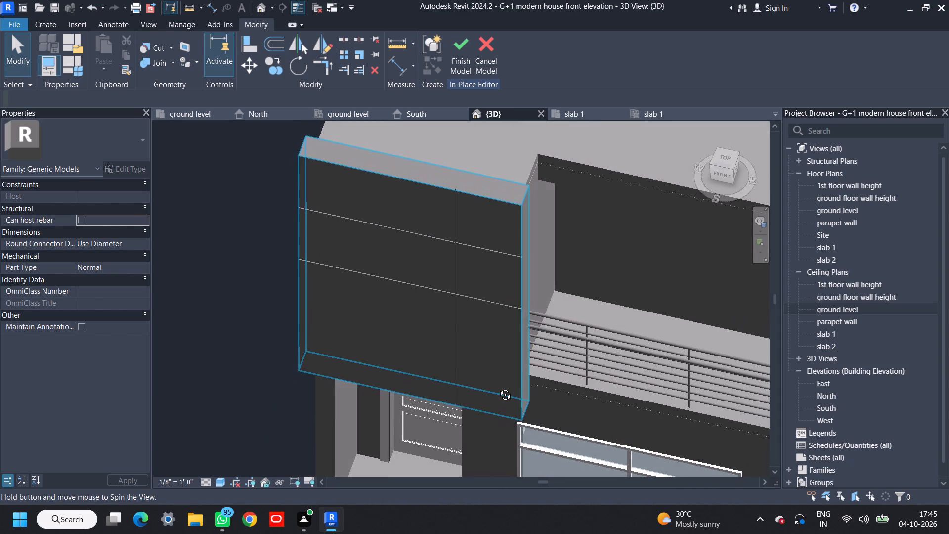
pyautogui.keyDown('shift'); pyautogui.moveTo(498, 387); pyautogui.dragTo(459, 311, button='middle'); pyautogui.keyUp('shift')
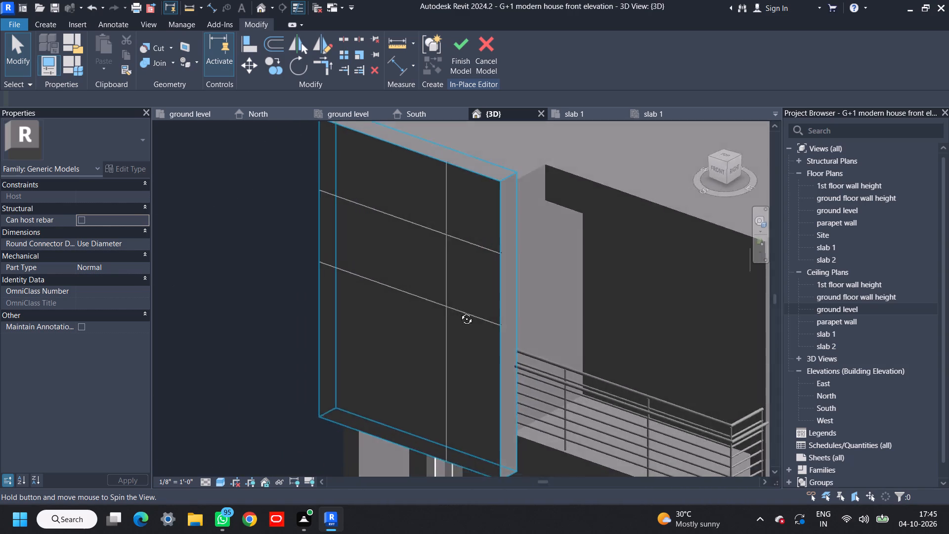
pyautogui.keyDown('shift'); pyautogui.moveTo(459, 311); pyautogui.dragTo(528, 256, button='middle'); pyautogui.keyUp('shift')
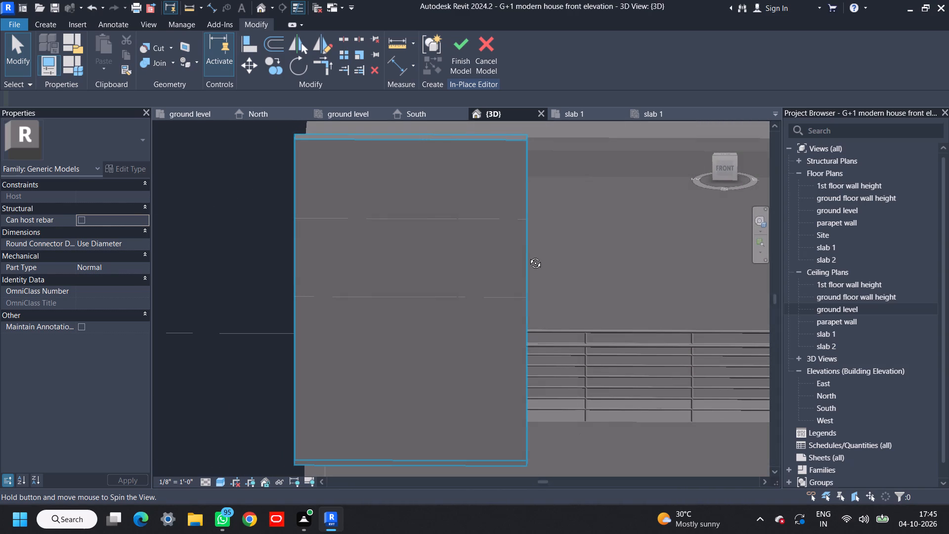
pyautogui.keyDown('shift'); pyautogui.moveTo(528, 256); pyautogui.dragTo(532, 225, button='middle'); pyautogui.keyUp('shift')
pyautogui.scroll(-8, 526, 238)
pyautogui.keyDown('shift'); pyautogui.moveTo(527, 268); pyautogui.dragTo(525, 256, button='middle'); pyautogui.keyUp('shift')
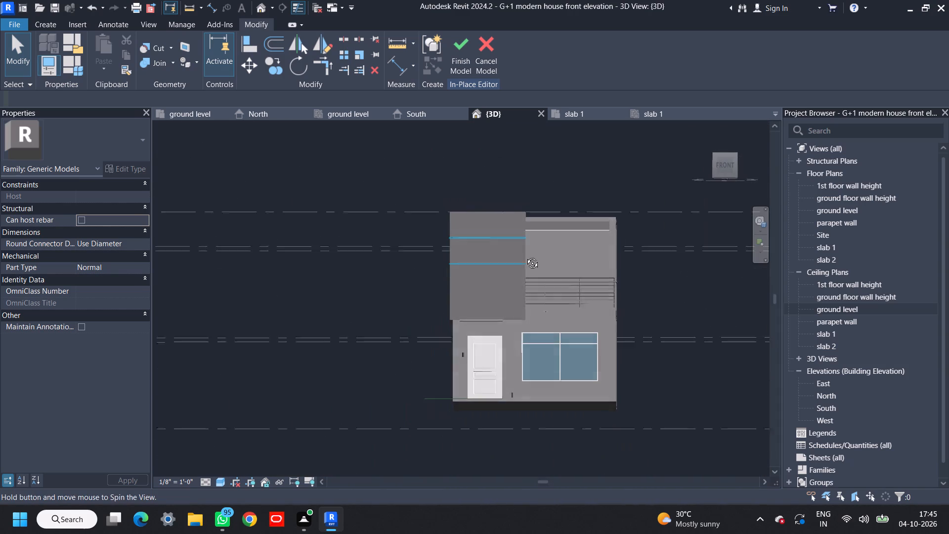
pyautogui.keyDown('shift'); pyautogui.moveTo(525, 256); pyautogui.dragTo(489, 335, button='middle'); pyautogui.keyUp('shift')
pyautogui.scroll(9, 497, 266)
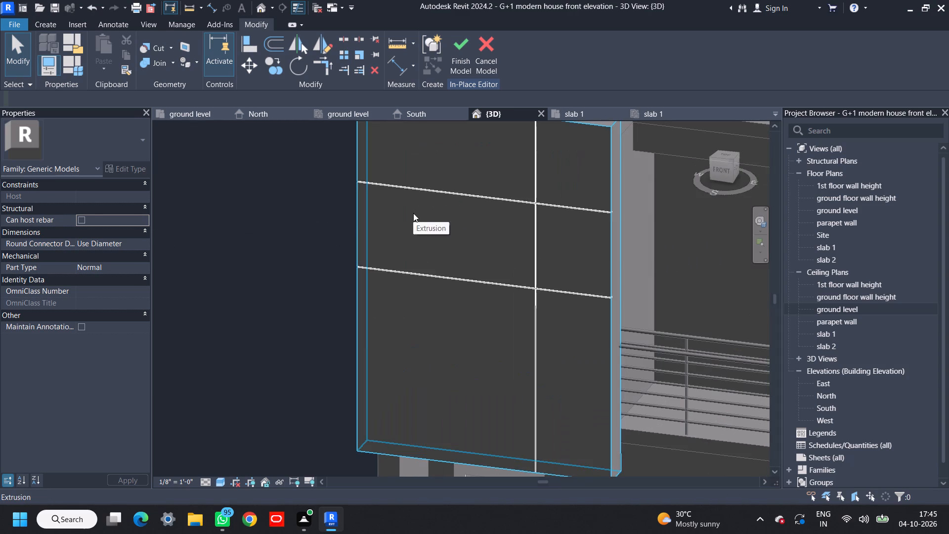
# Start a void extrusion on the projecting panel and sketch an upright rectangle about 4'-4" tall crossing its upper horizontal groove.
pyautogui.click(416, 213)
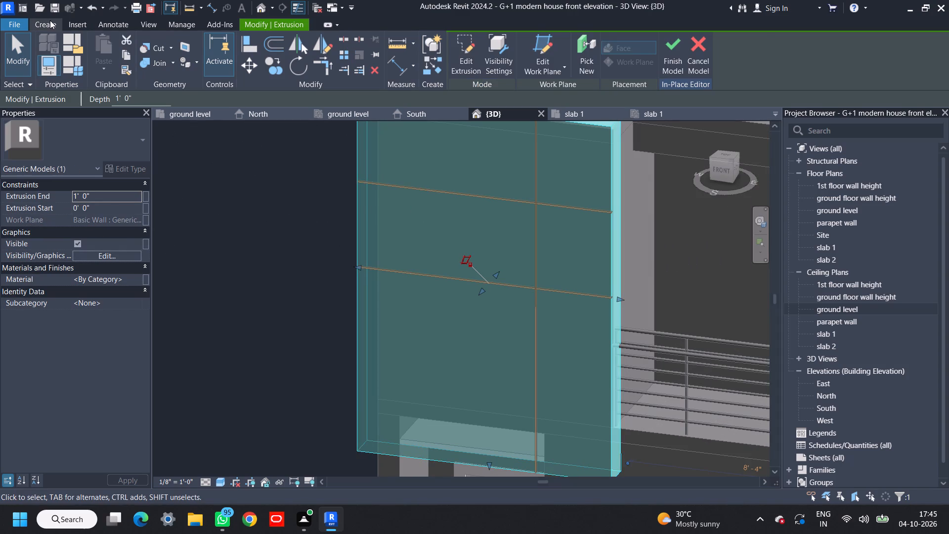
pyautogui.click(50, 20)
pyautogui.click(242, 61)
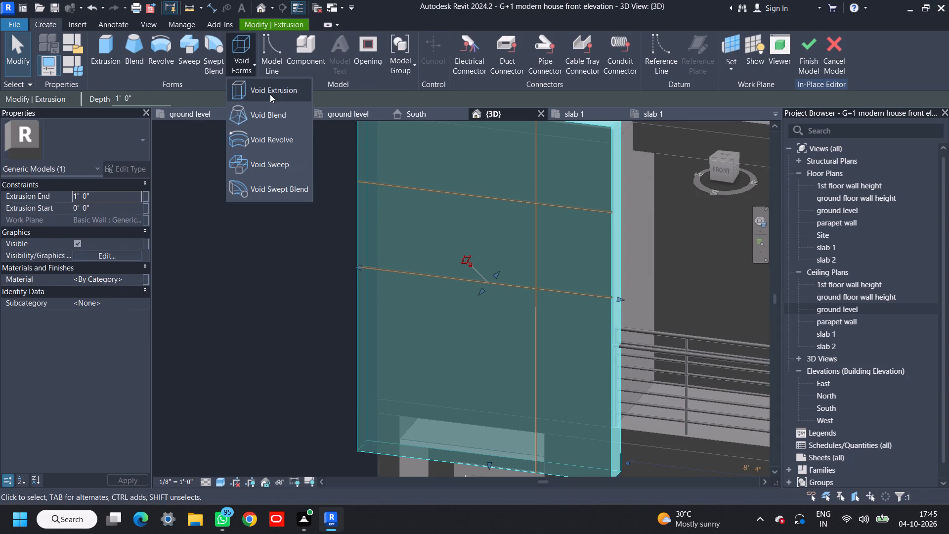
pyautogui.click(270, 94)
pyautogui.click(497, 42)
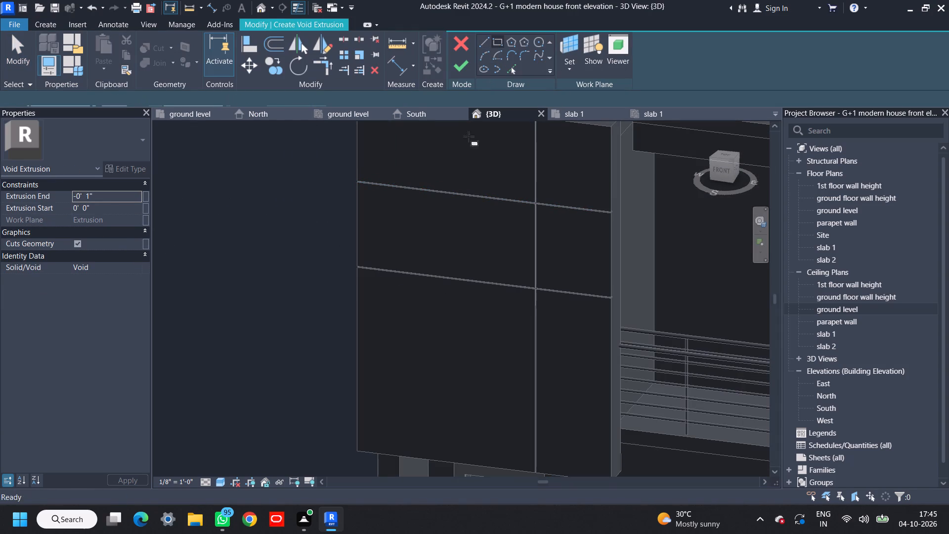
pyautogui.click(411, 142)
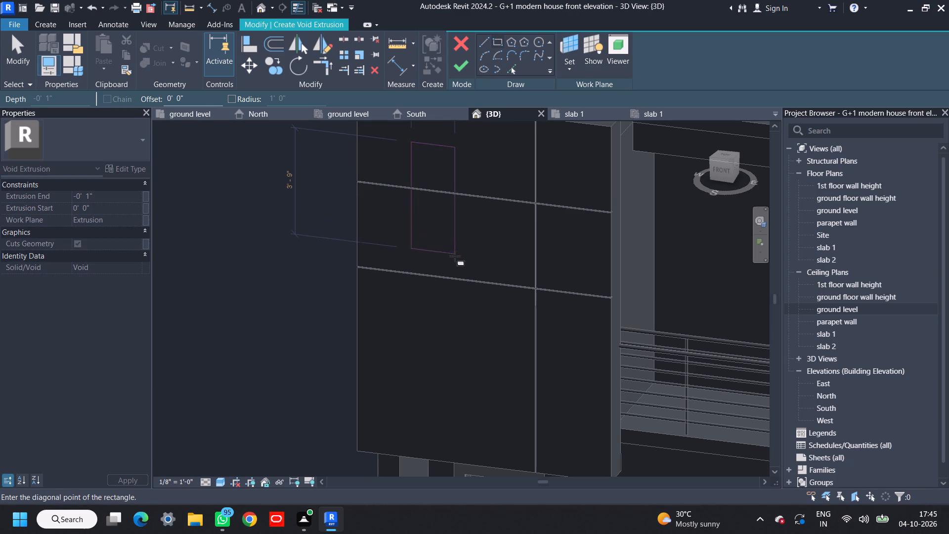
pyautogui.click(452, 269)
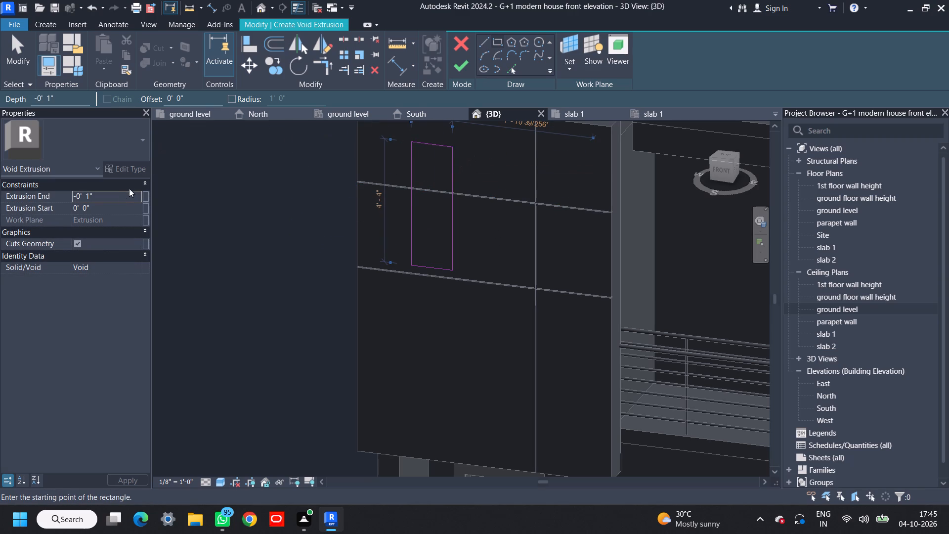
# Set the rectangular void's extrusion end to 1' and finish the void extrusion.
pyautogui.click(119, 197)
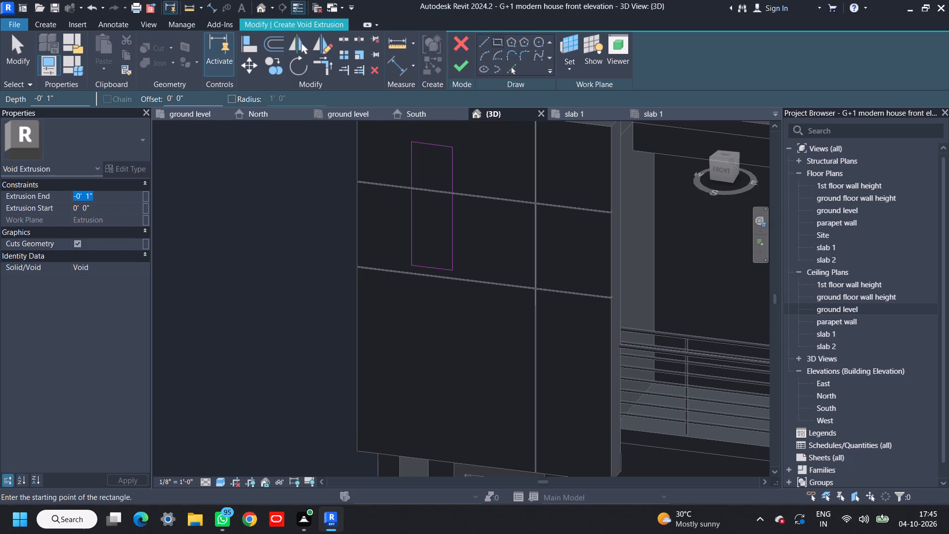
pyautogui.write("1'")
pyautogui.press('Return')
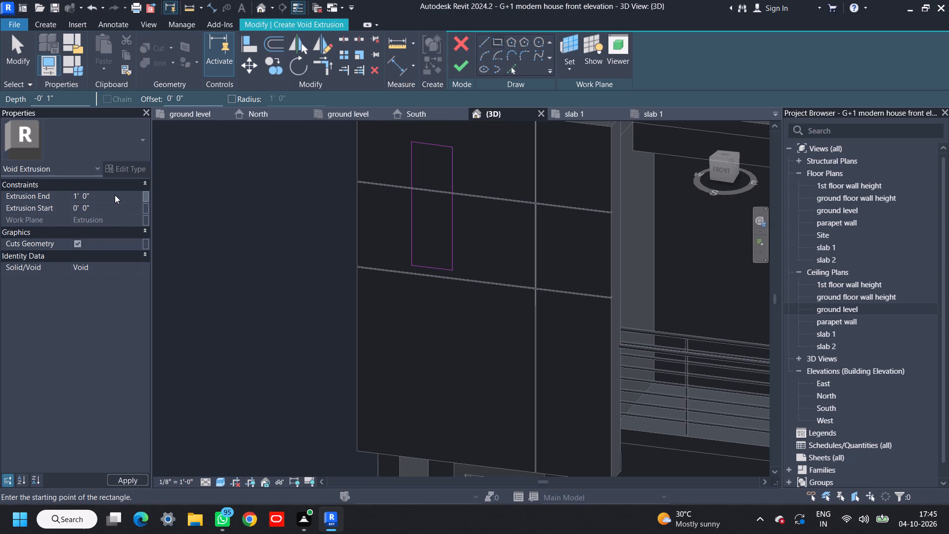
pyautogui.click(460, 69)
pyautogui.click(266, 284)
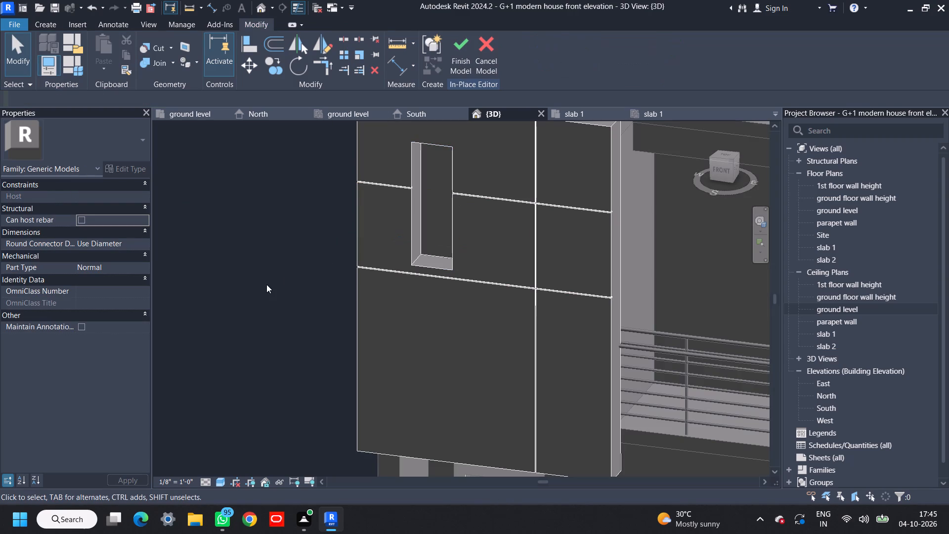
# Inspect the rectangular recess from the front, and undo finishing the void to return to its sketch.
pyautogui.scroll(-3, 282, 288)
pyautogui.keyDown('shift'); pyautogui.moveTo(464, 338); pyautogui.dragTo(485, 283, button='middle'); pyautogui.keyUp('shift')
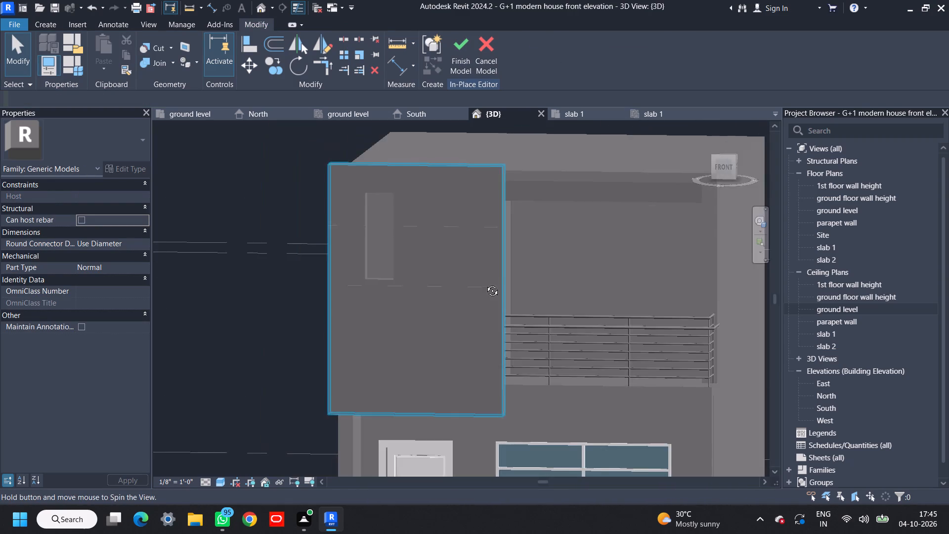
pyautogui.keyDown('shift'); pyautogui.moveTo(485, 283); pyautogui.dragTo(530, 297, button='middle'); pyautogui.keyUp('shift')
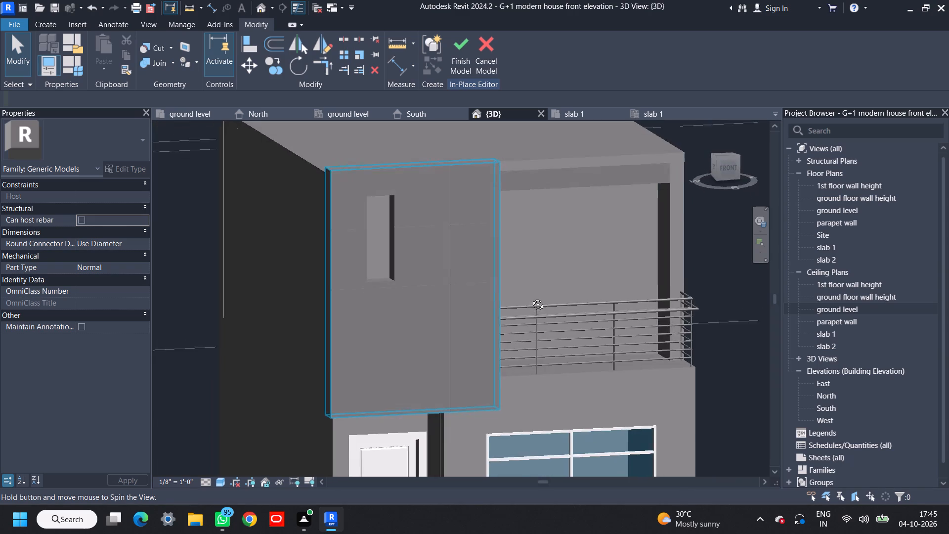
pyautogui.keyDown('shift'); pyautogui.moveTo(530, 297); pyautogui.dragTo(495, 259, button='middle'); pyautogui.keyUp('shift')
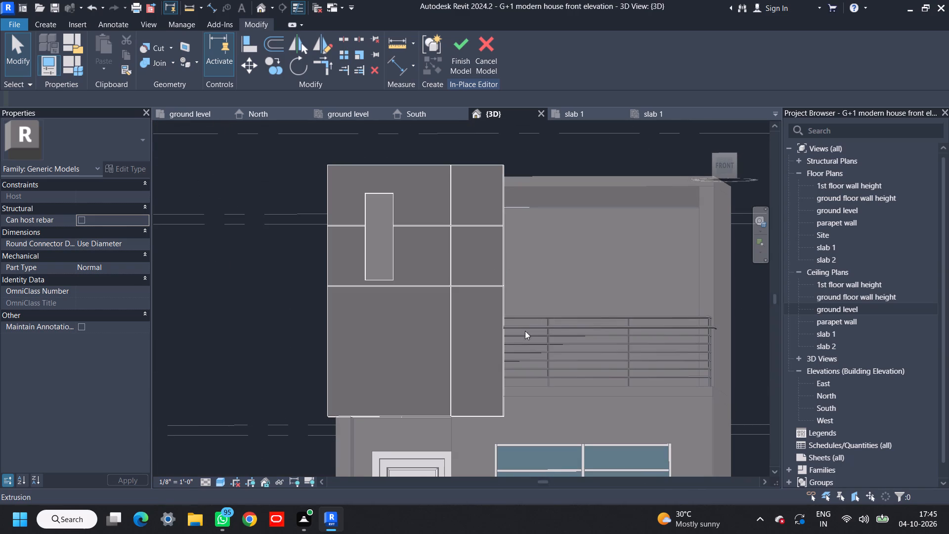
pyautogui.hotkey('ctrl', 'z')
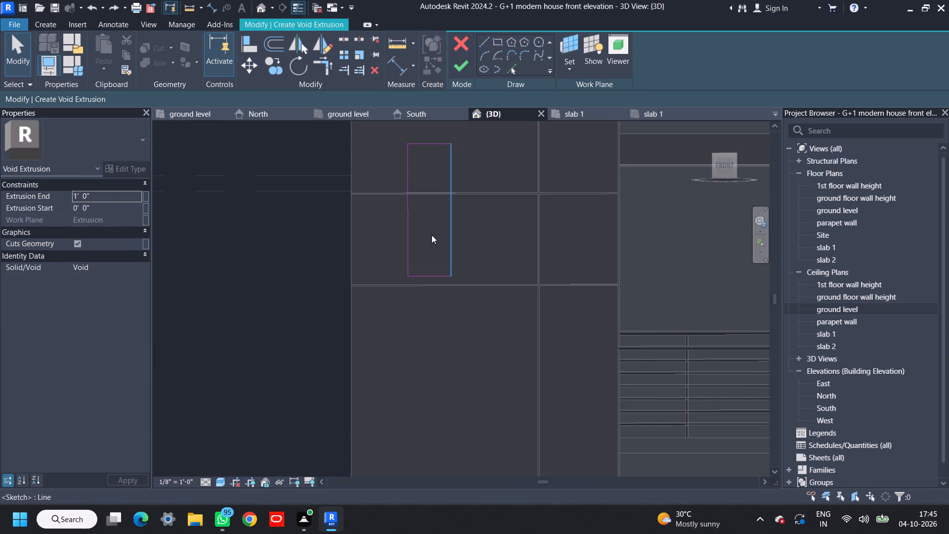
# Move the whole rectangle sketch about 1'-3" straight down the panel and finish the void extrusion.
pyautogui.moveTo(391, 133); pyautogui.dragTo(499, 307)
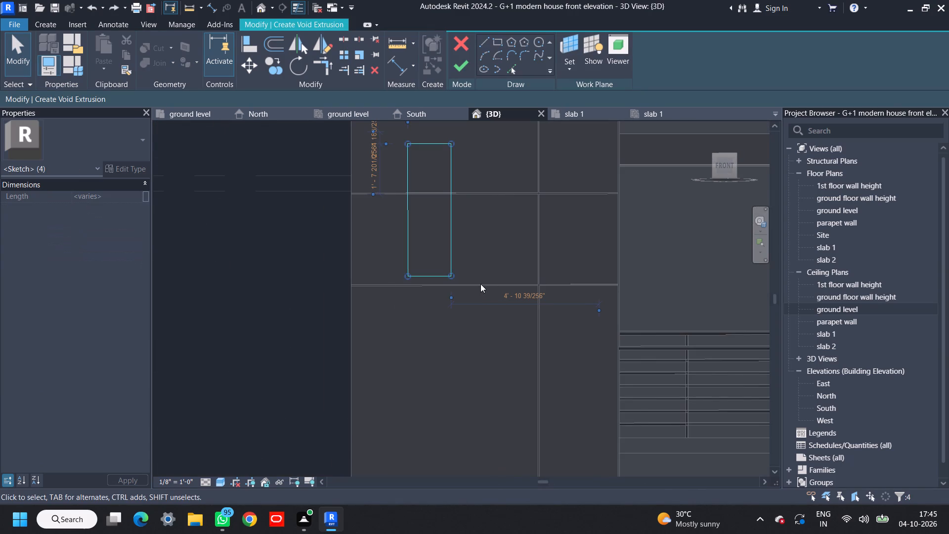
pyautogui.press('m')
pyautogui.press('v')
pyautogui.click(451, 146)
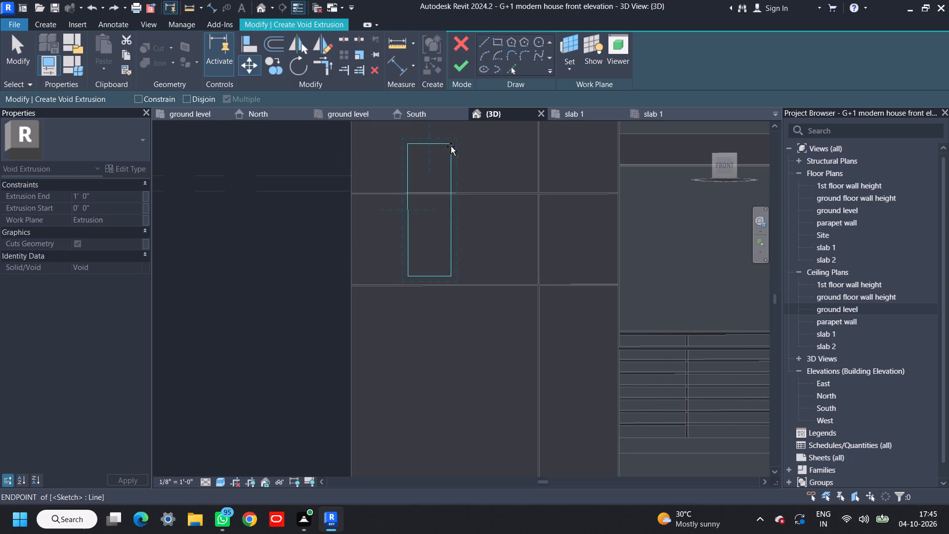
pyautogui.click(455, 181)
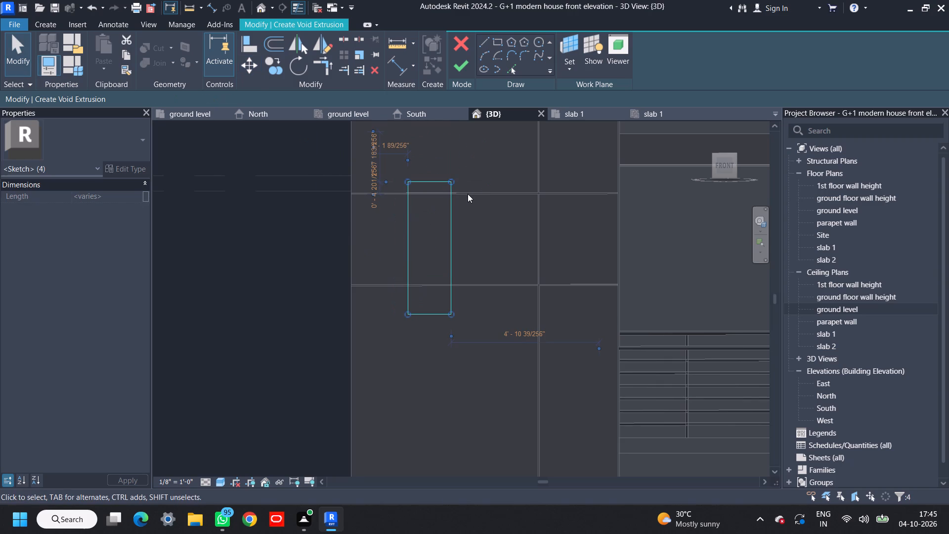
pyautogui.scroll(-5, 512, 333)
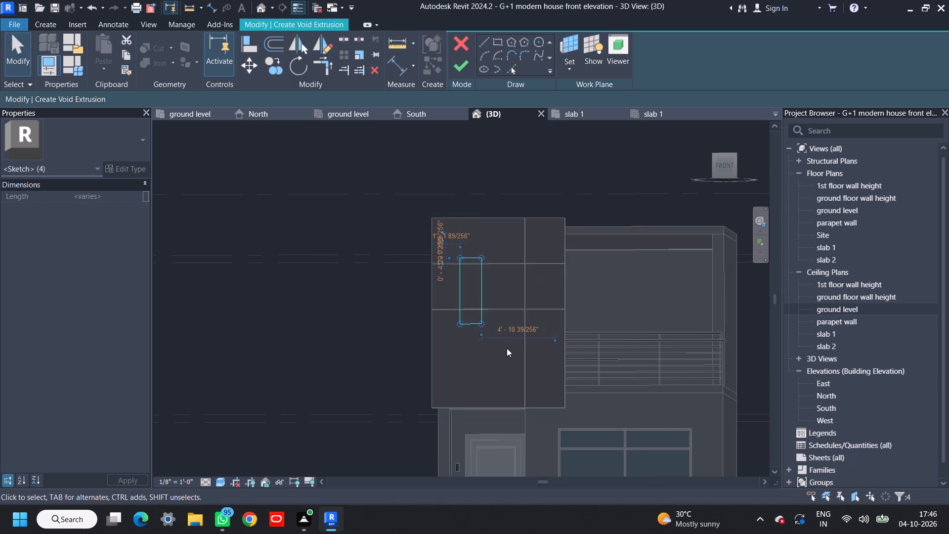
pyautogui.press('Escape')
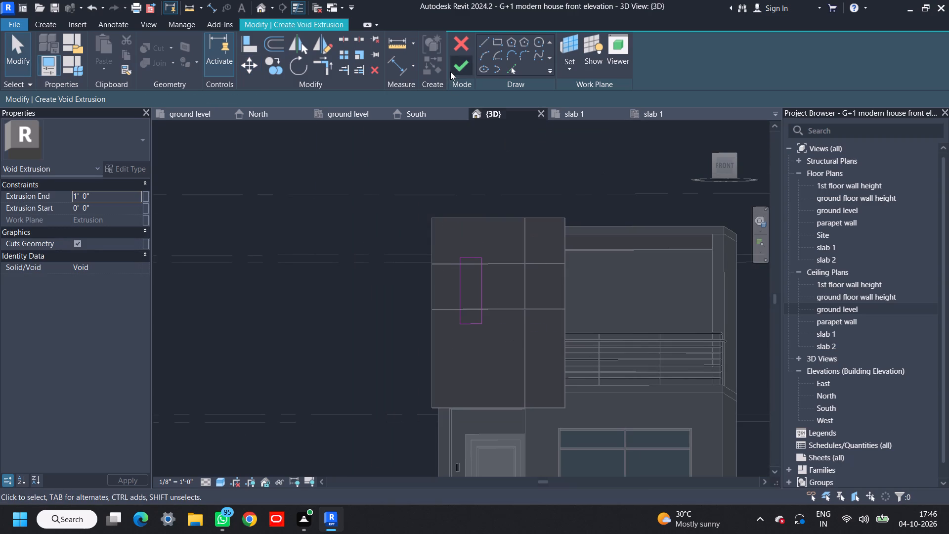
pyautogui.click(453, 70)
pyautogui.click(340, 315)
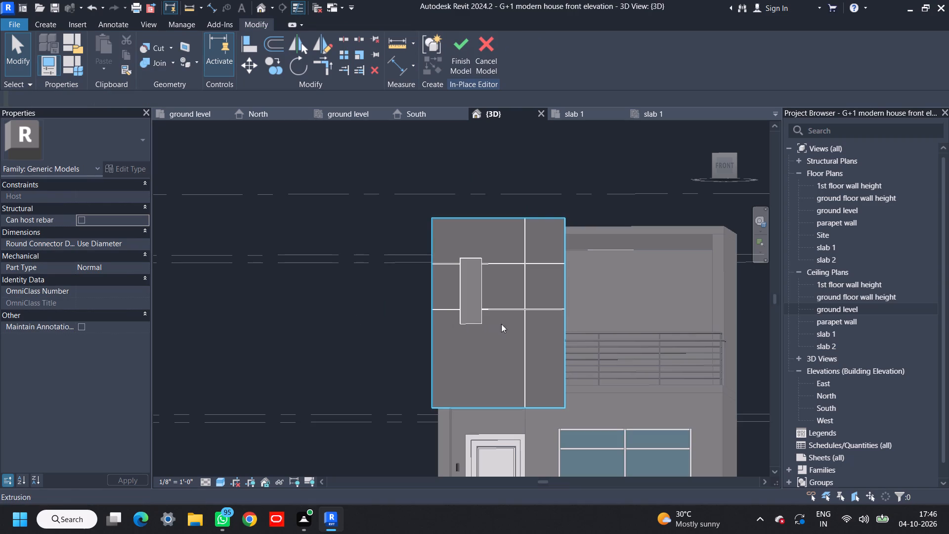
# Finish the in-place model of the projecting panel with its grooves and rectangular recess.
pyautogui.scroll(4, 488, 320)
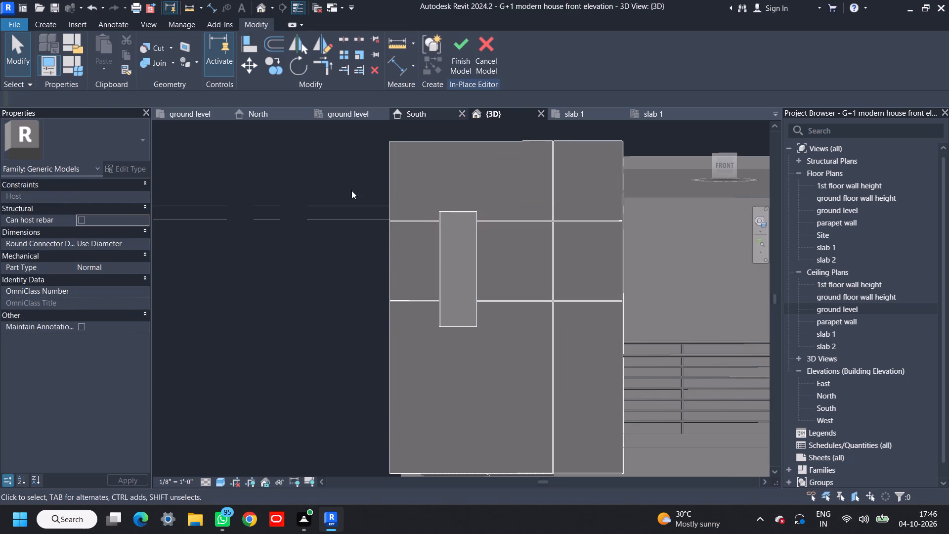
pyautogui.click(456, 178)
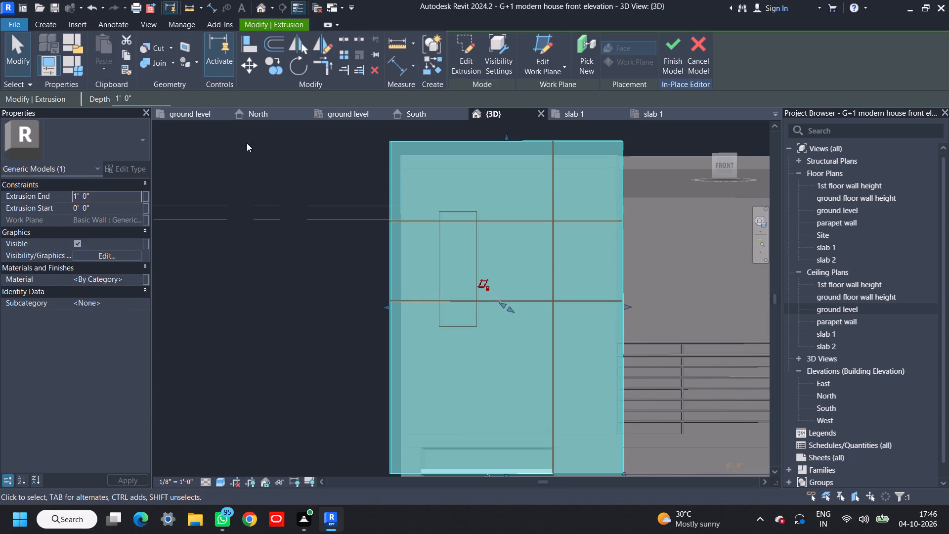
pyautogui.press('Escape')
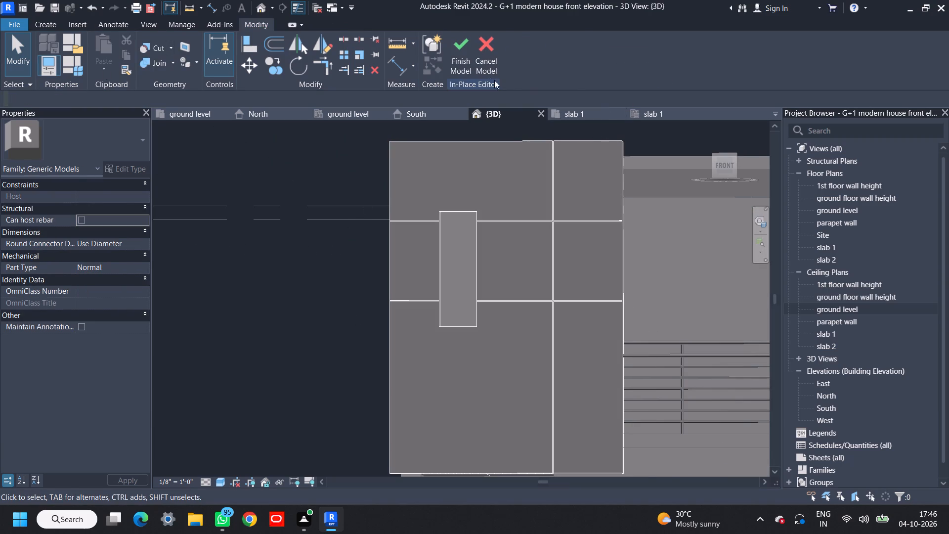
pyautogui.click(468, 70)
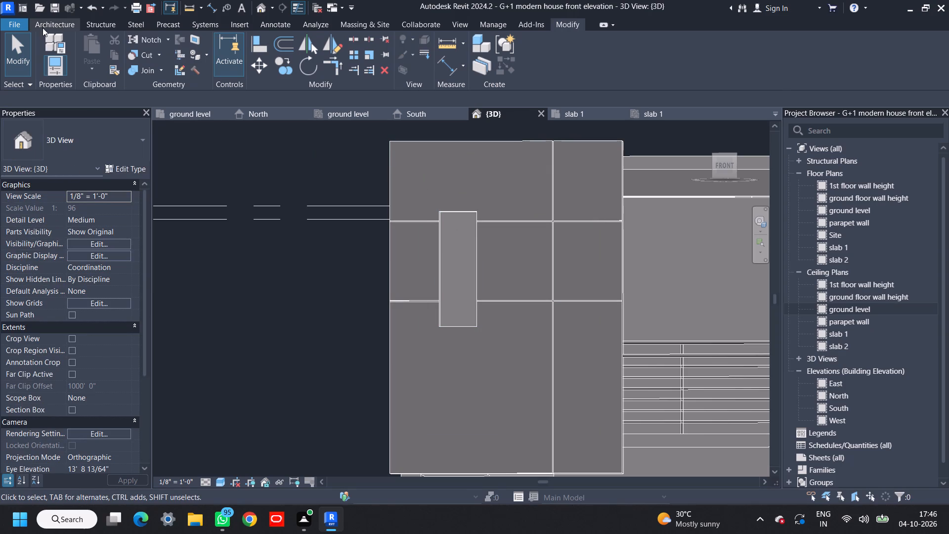
# Start a new in-place component in the Generic Models category, keeping the suggested name.
pyautogui.click(43, 28)
pyautogui.click(144, 76)
pyautogui.click(173, 112)
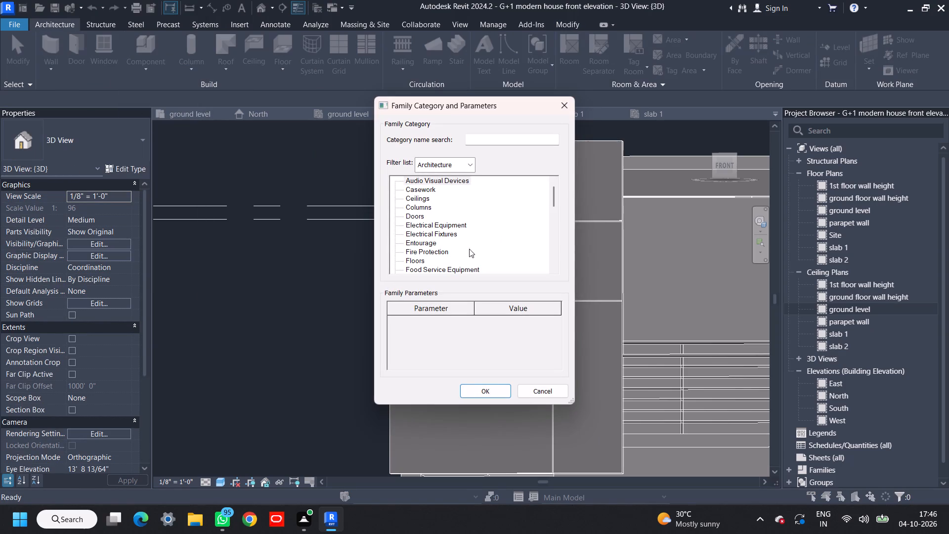
pyautogui.scroll(-6, 437, 236)
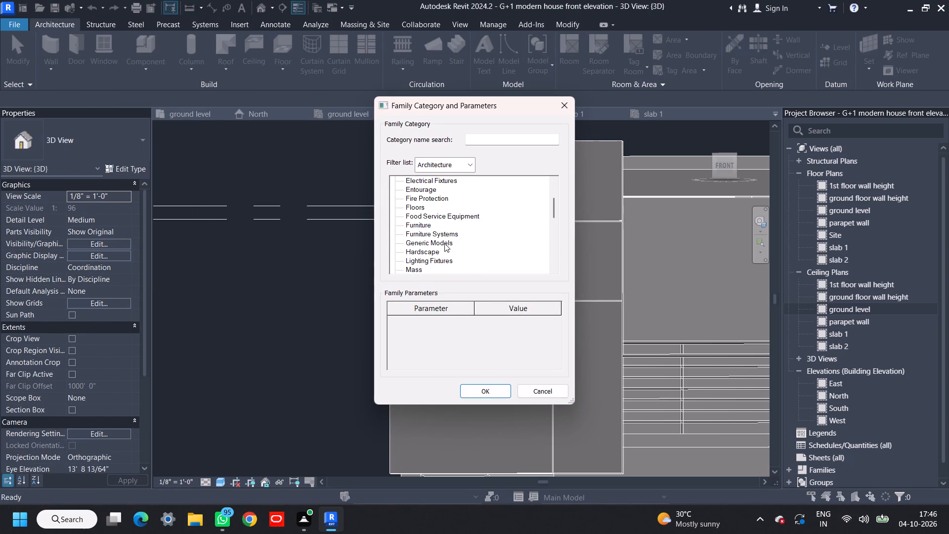
pyautogui.click(445, 243)
pyautogui.click(477, 396)
pyautogui.click(492, 284)
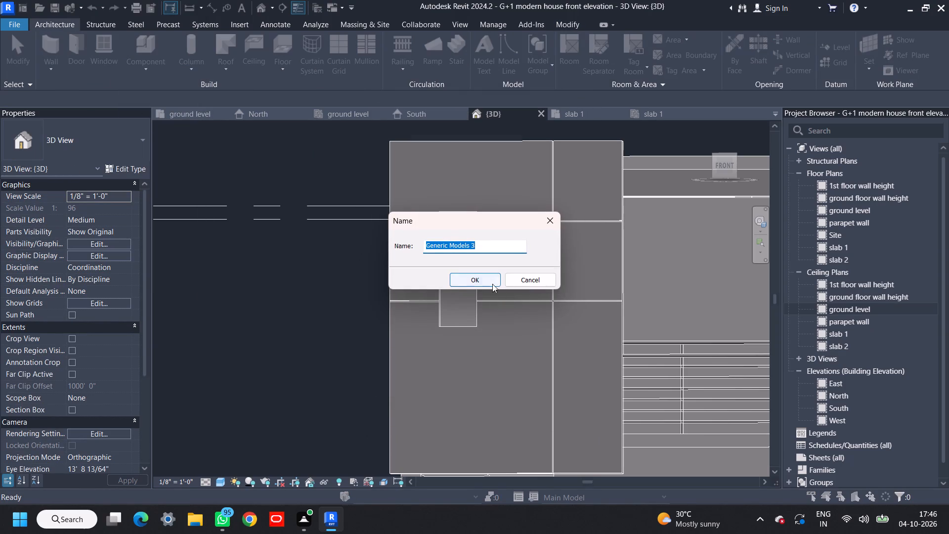
# Set the work plane to the front face of the projecting panel.
pyautogui.click(729, 70)
pyautogui.click(741, 117)
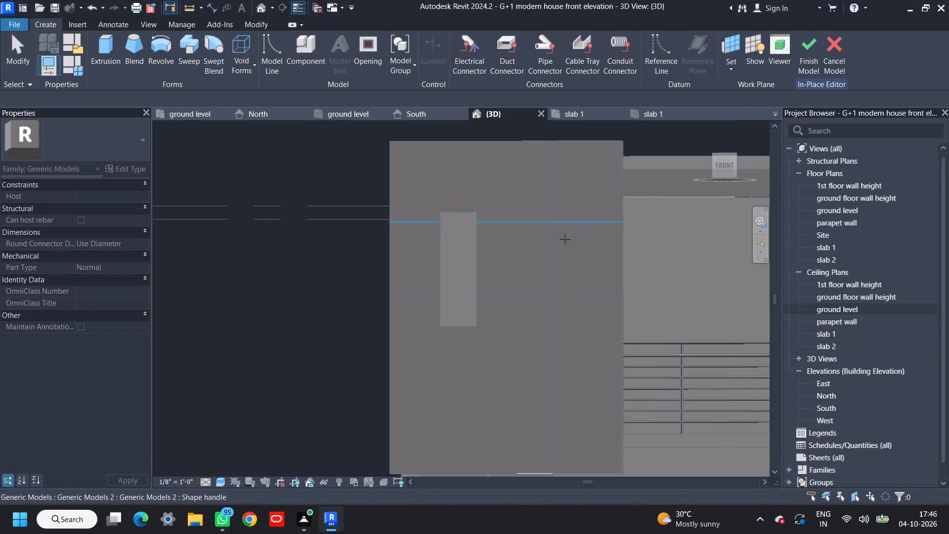
pyautogui.click(476, 158)
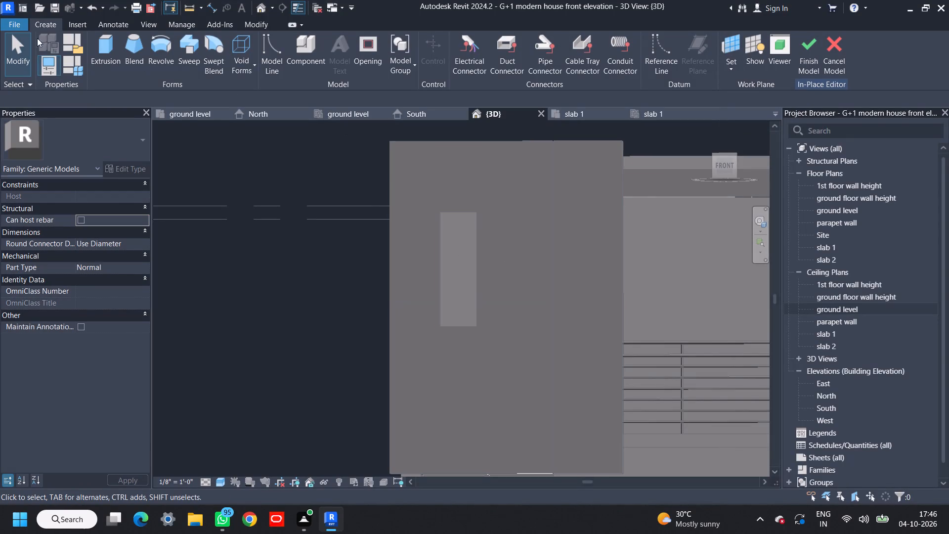
# Start a solid extrusion and sketch a rectangle tracing the outline of the panel's rectangular recess.
pyautogui.click(100, 50)
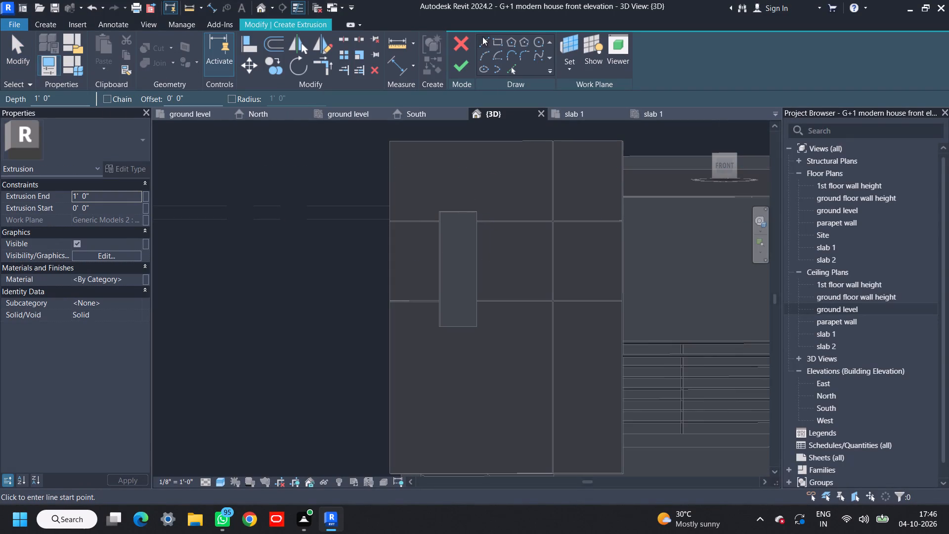
pyautogui.click(500, 44)
pyautogui.scroll(15, 458, 230)
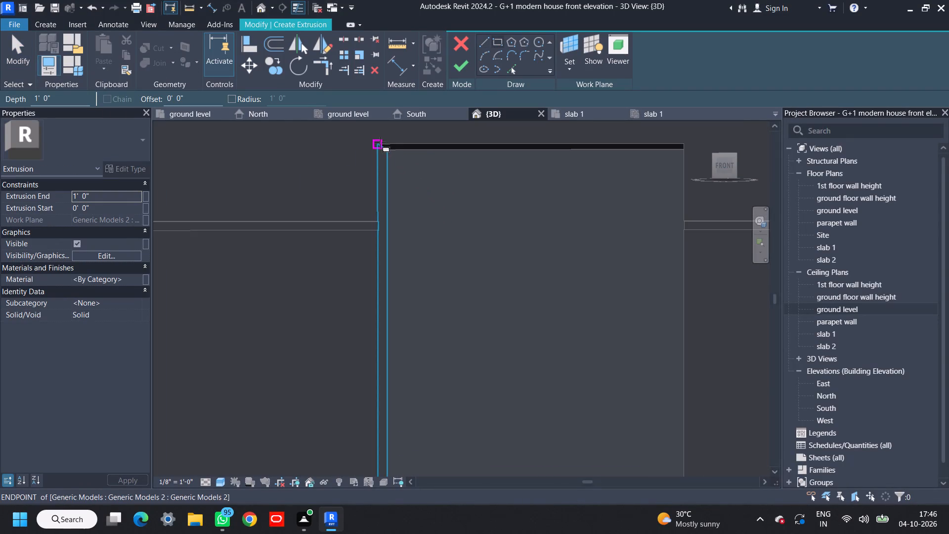
pyautogui.click(379, 141)
pyautogui.scroll(-10, 445, 191)
pyautogui.scroll(7, 520, 436)
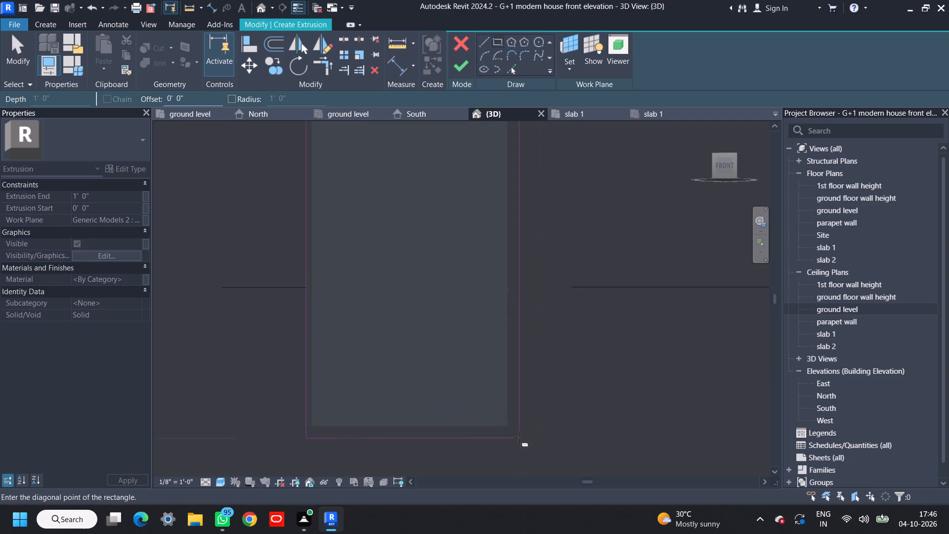
pyautogui.click(510, 426)
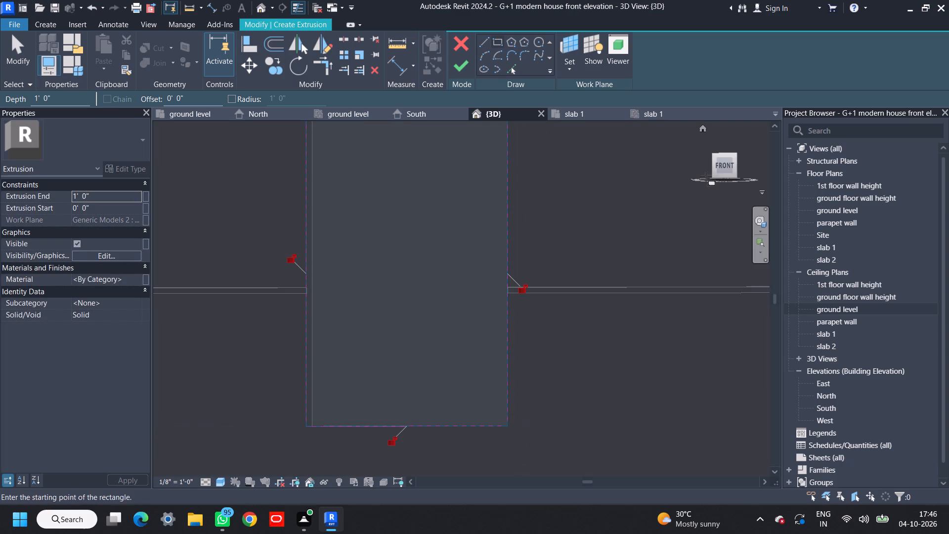
pyautogui.click(718, 162)
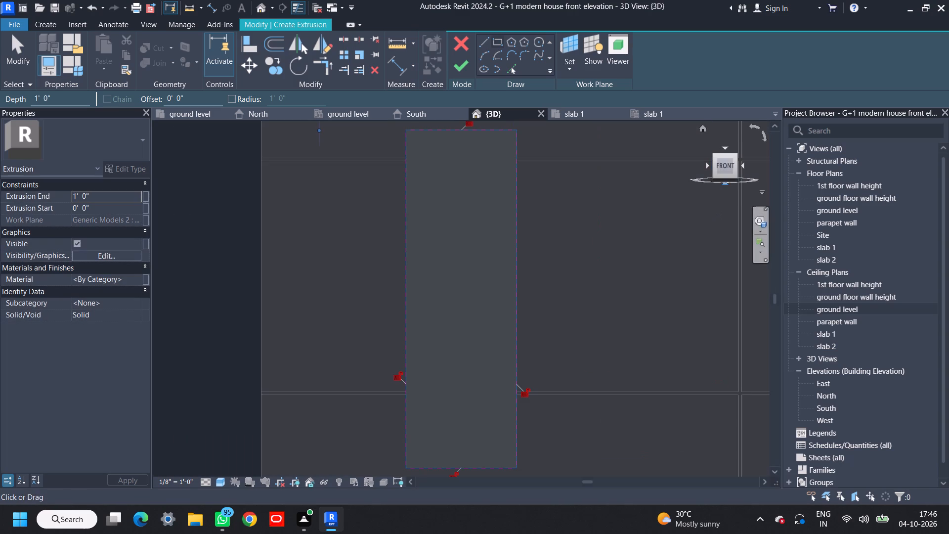
# Add a second rectangle offset 2" outside the recess outline and finish the frame extrusion.
pyautogui.click(499, 42)
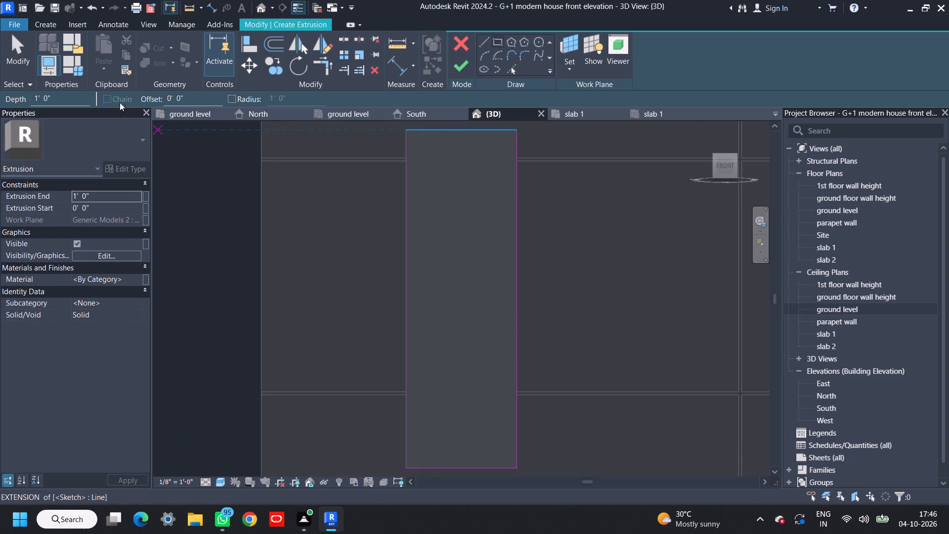
pyautogui.moveTo(185, 95); pyautogui.dragTo(154, 93)
pyautogui.write('2"')
pyautogui.press('Return')
pyautogui.click(518, 471)
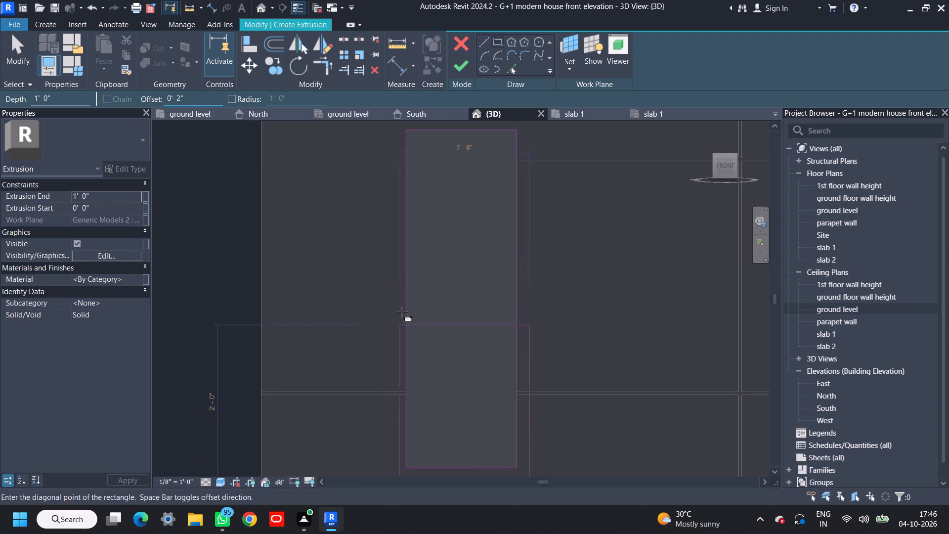
pyautogui.click(405, 128)
pyautogui.scroll(-12, 529, 232)
pyautogui.click(465, 68)
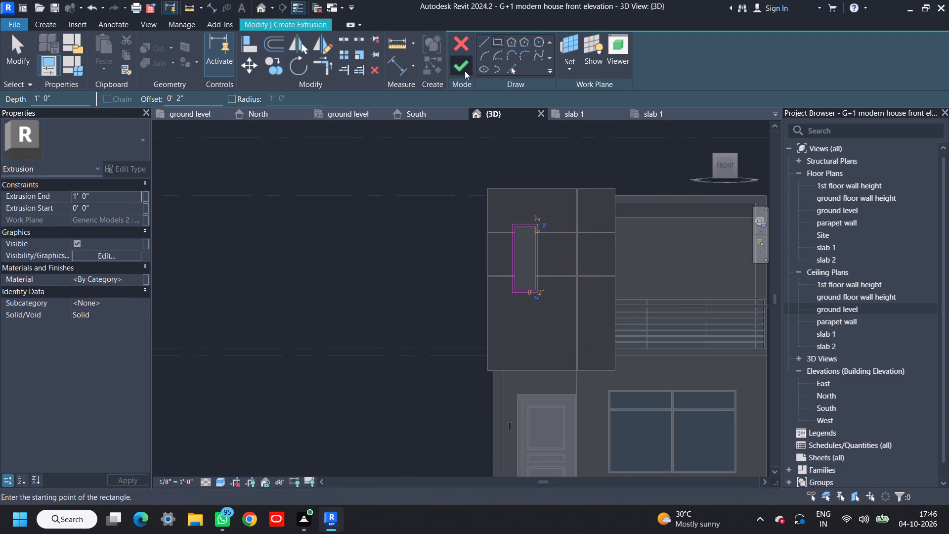
# Set the frame's extrusion end to 2".
pyautogui.scroll(4, 549, 259)
pyautogui.click(98, 192)
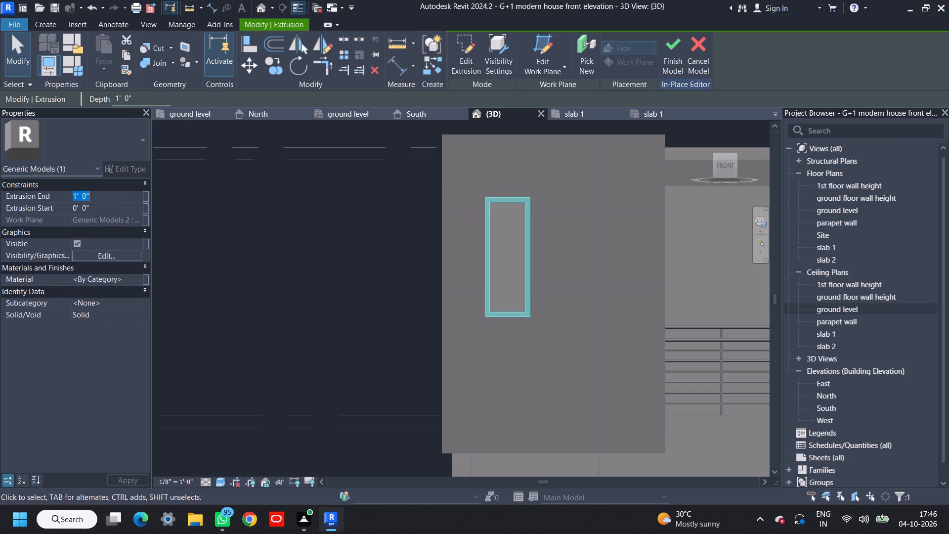
pyautogui.write('2"')
pyautogui.press('Return')
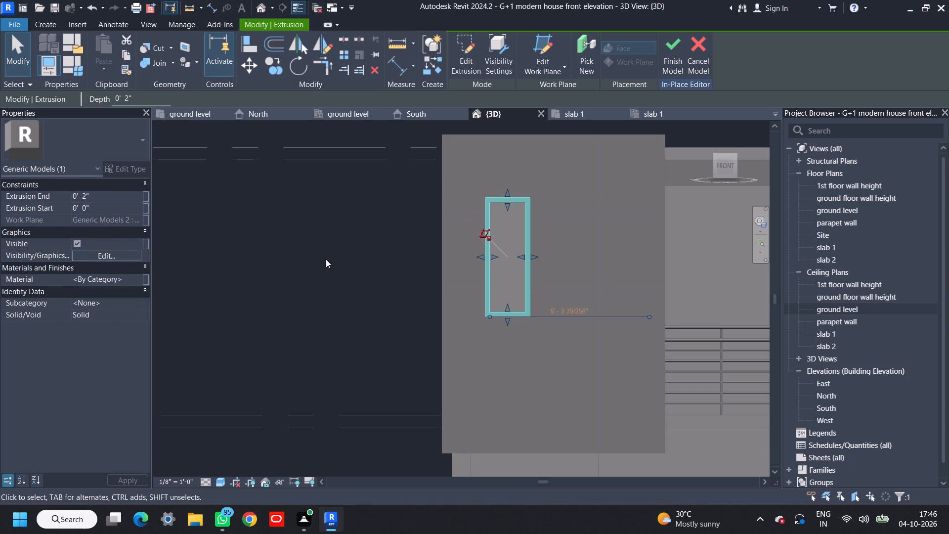
pyautogui.click(332, 263)
# Start another extrusion and sketch a rectangle about 1'-5" by 4'-4" between opposite corners of the recess opening, inside the frame.
pyautogui.keyDown('shift'); pyautogui.moveTo(561, 271); pyautogui.dragTo(459, 302, button='middle'); pyautogui.keyUp('shift')
pyautogui.keyDown('shift'); pyautogui.moveTo(538, 332); pyautogui.dragTo(643, 371, button='middle'); pyautogui.keyUp('shift')
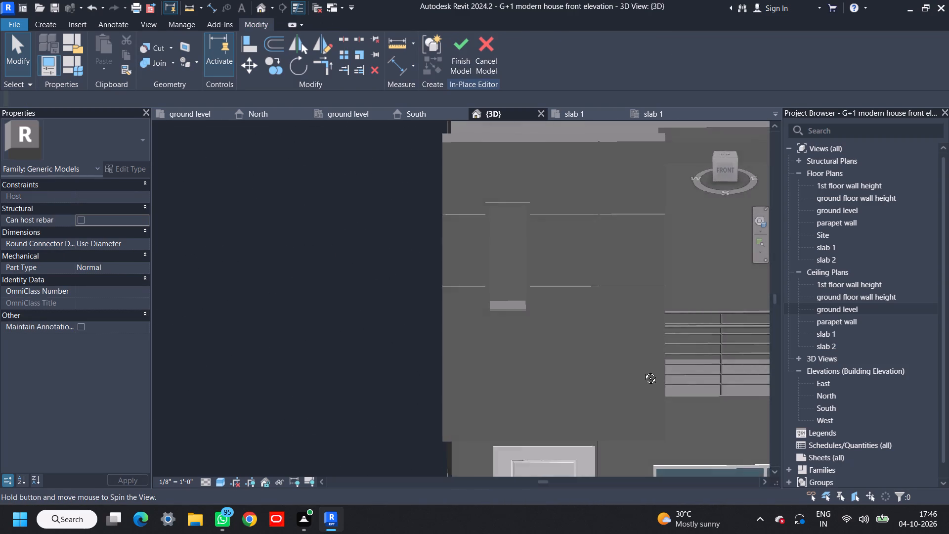
pyautogui.keyDown('shift'); pyautogui.moveTo(643, 371); pyautogui.dragTo(588, 364, button='middle'); pyautogui.keyUp('shift')
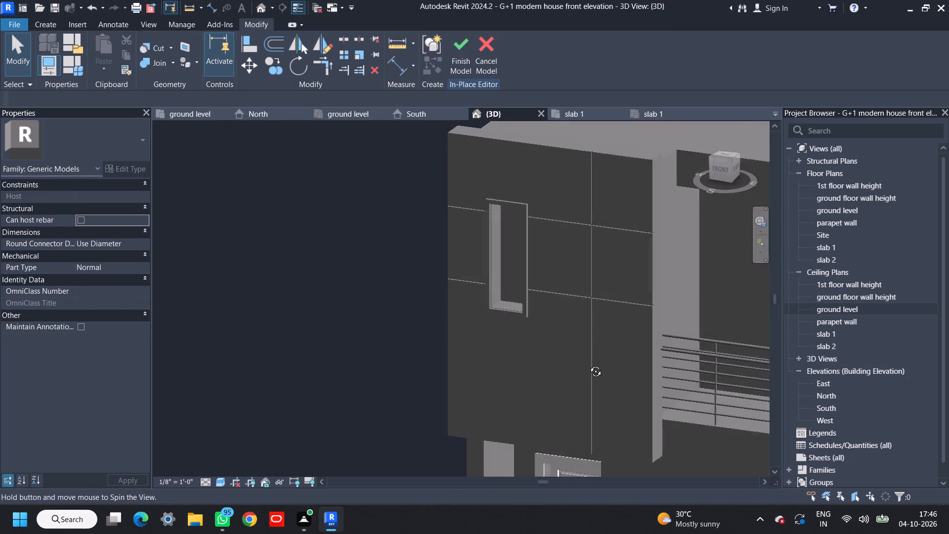
pyautogui.keyDown('shift'); pyautogui.moveTo(588, 364); pyautogui.dragTo(619, 358, button='middle'); pyautogui.keyUp('shift')
pyautogui.scroll(4, 536, 277)
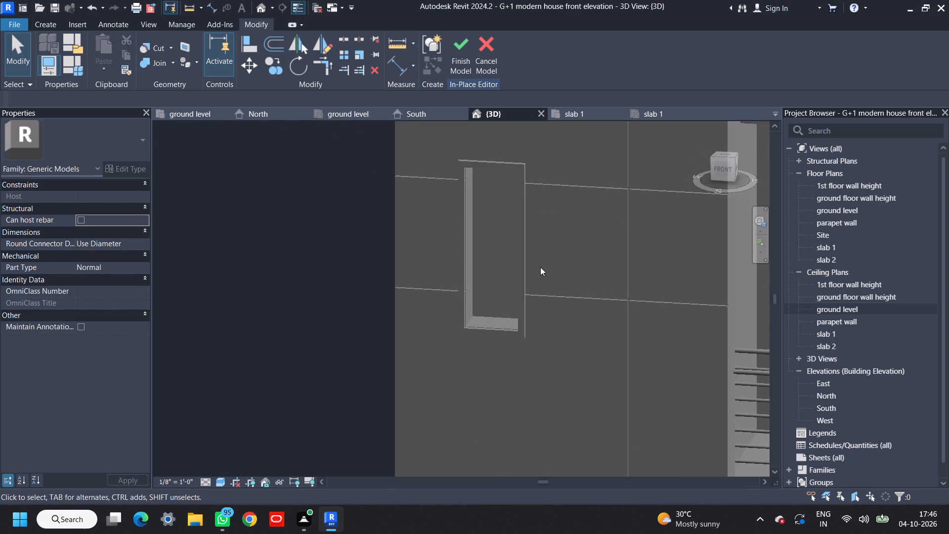
pyautogui.click(47, 25)
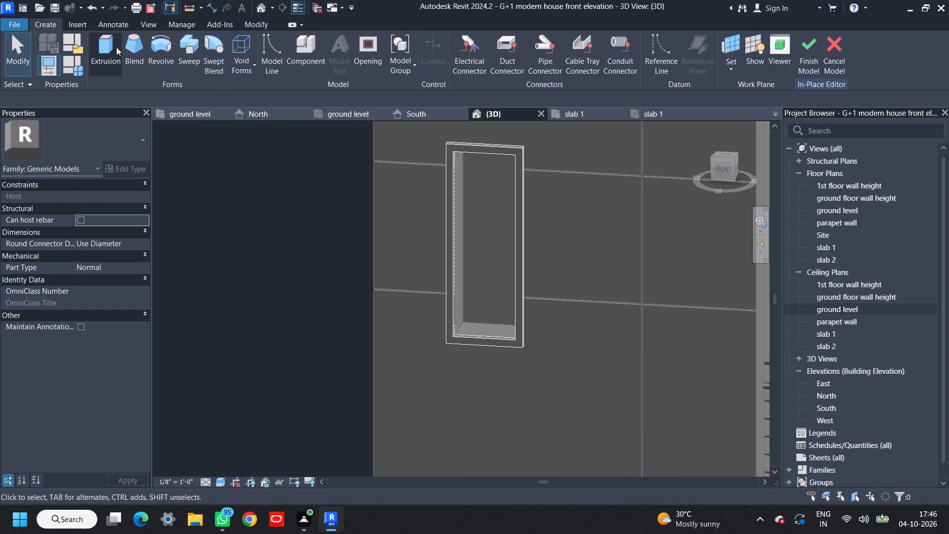
pyautogui.click(116, 47)
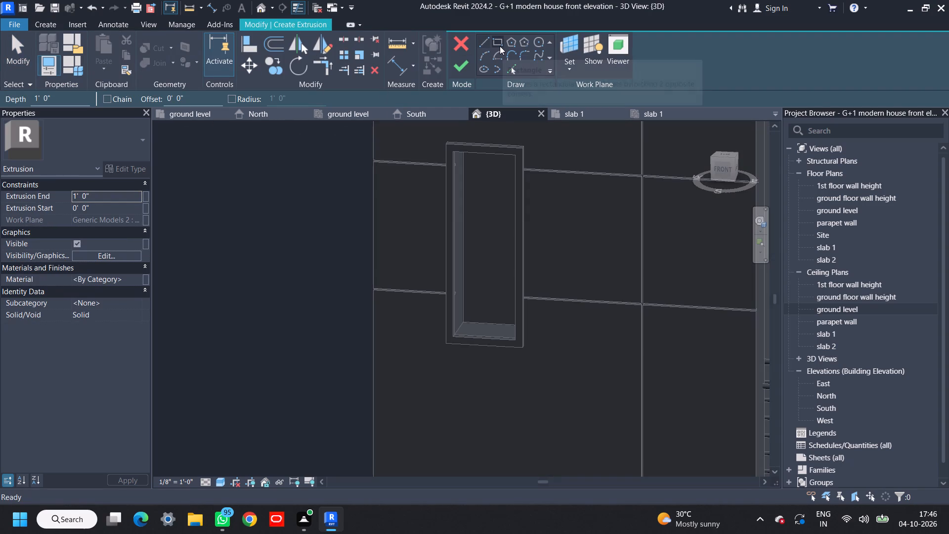
pyautogui.click(500, 46)
pyautogui.scroll(10, 486, 297)
pyautogui.moveTo(473, 360); pyautogui.dragTo(428, 367, button='middle')
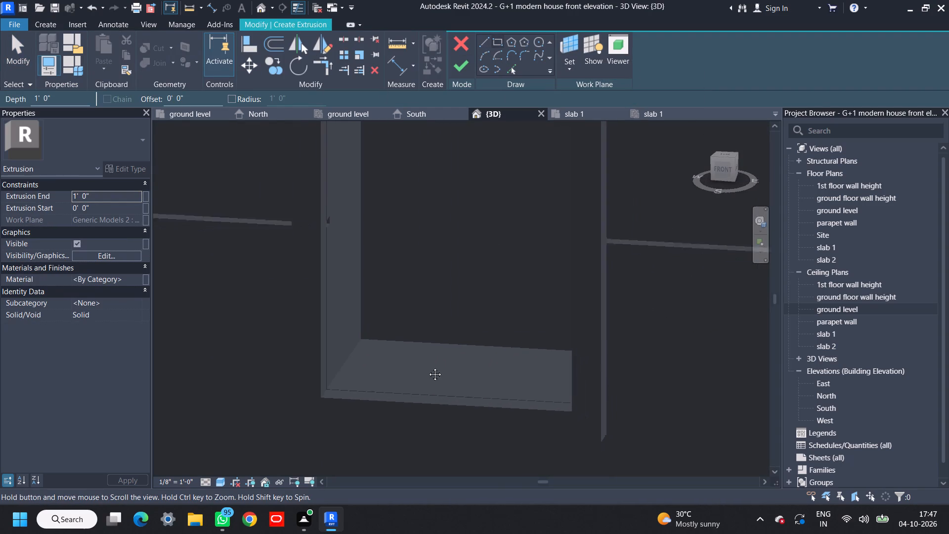
pyautogui.moveTo(428, 367); pyautogui.dragTo(445, 298, button='middle')
pyautogui.keyDown('shift'); pyautogui.moveTo(461, 311); pyautogui.dragTo(398, 357, button='middle'); pyautogui.keyUp('shift')
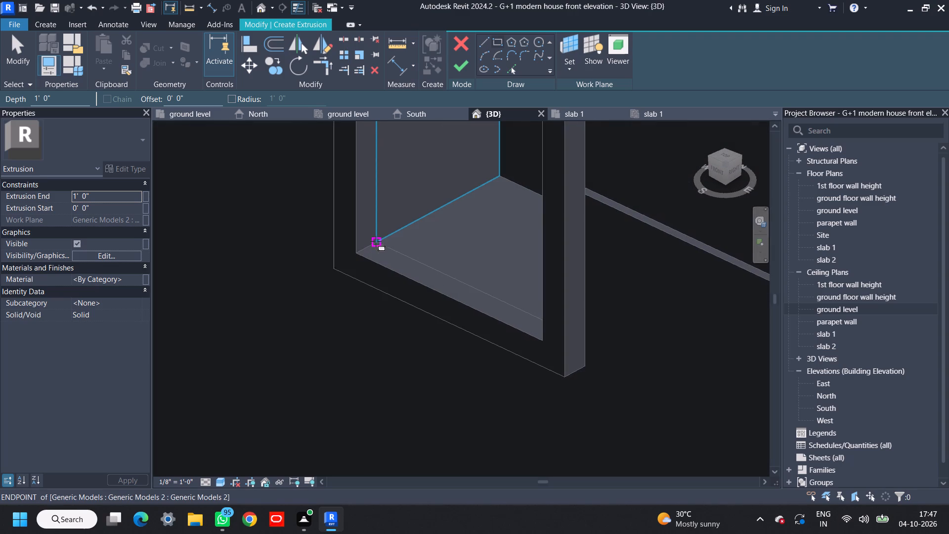
pyautogui.click(376, 239)
pyautogui.scroll(-4, 481, 180)
pyautogui.keyDown('shift'); pyautogui.moveTo(493, 179); pyautogui.dragTo(489, 230, button='middle'); pyautogui.keyUp('shift')
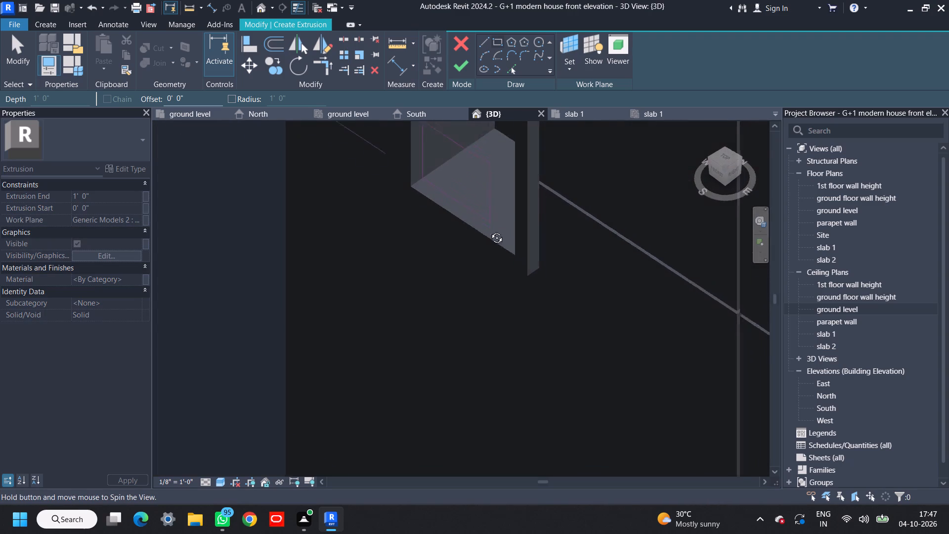
pyautogui.keyDown('shift'); pyautogui.moveTo(489, 230); pyautogui.dragTo(569, 176, button='middle'); pyautogui.keyUp('shift')
pyautogui.moveTo(575, 189); pyautogui.dragTo(524, 403, button='middle')
pyautogui.scroll(-8, 562, 250)
pyautogui.scroll(9, 549, 187)
pyautogui.moveTo(550, 199); pyautogui.dragTo(504, 303, button='middle')
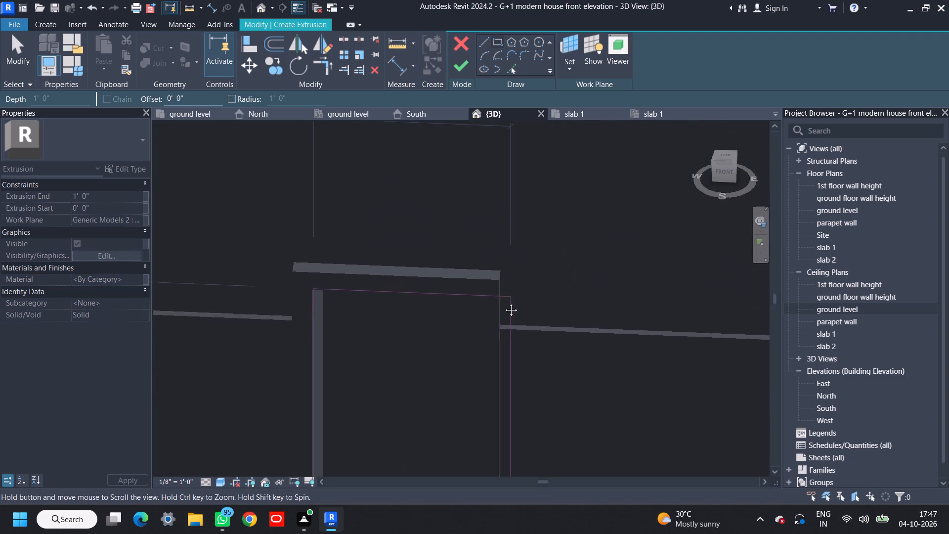
pyautogui.moveTo(504, 303); pyautogui.dragTo(496, 311, button='middle')
pyautogui.moveTo(498, 318); pyautogui.dragTo(613, 160, button='middle')
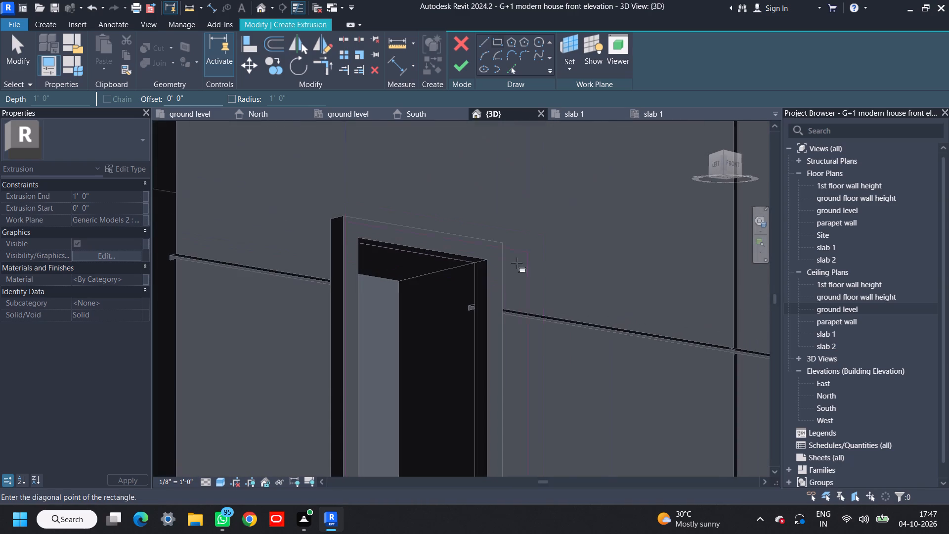
pyautogui.scroll(8, 501, 269)
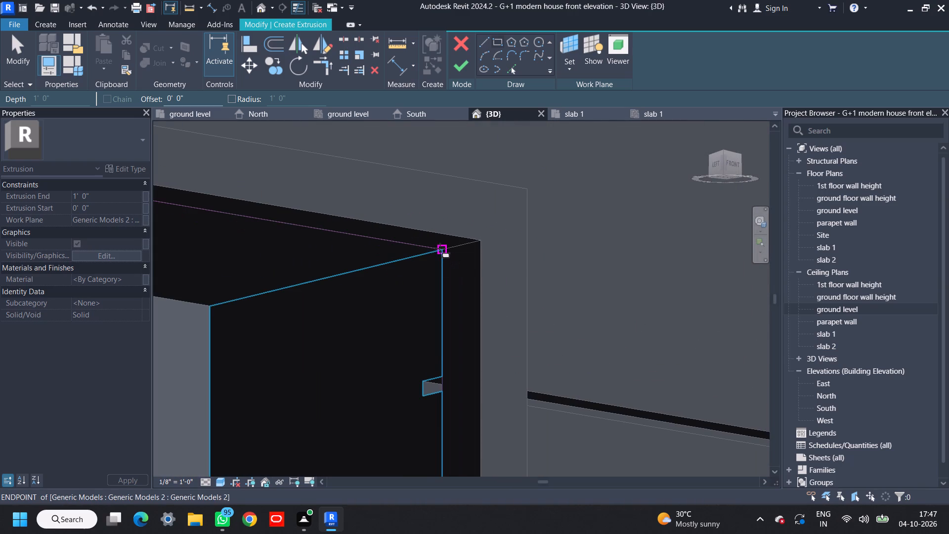
pyautogui.click(440, 248)
pyautogui.scroll(-15, 480, 262)
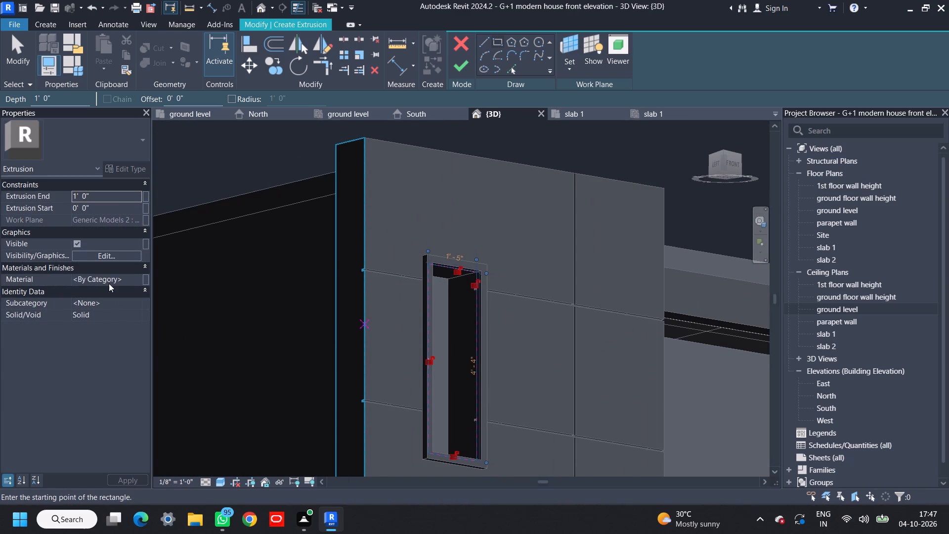
# Set the pane's extrusion end to 1" and finish the extrusion filling the recess opening.
pyautogui.click(104, 192)
pyautogui.write('1"')
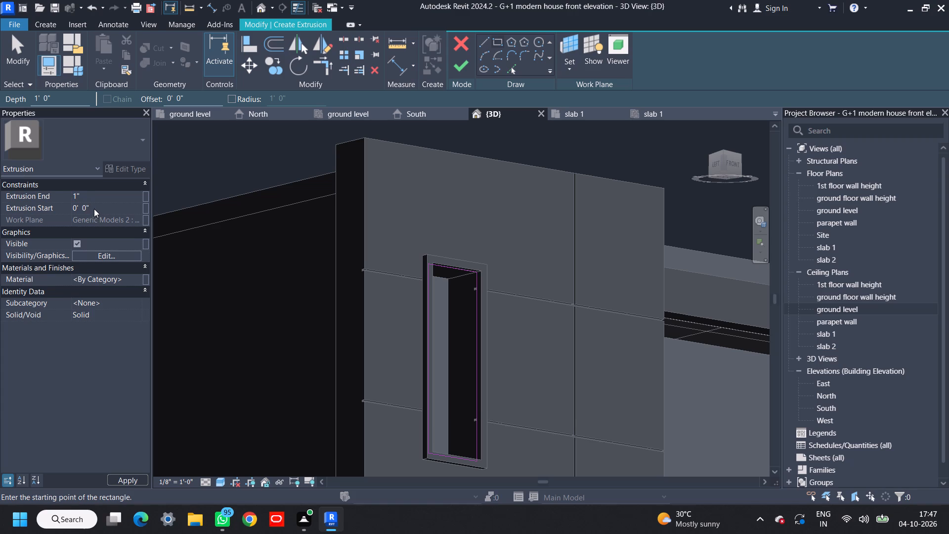
pyautogui.click(94, 209)
pyautogui.click(459, 72)
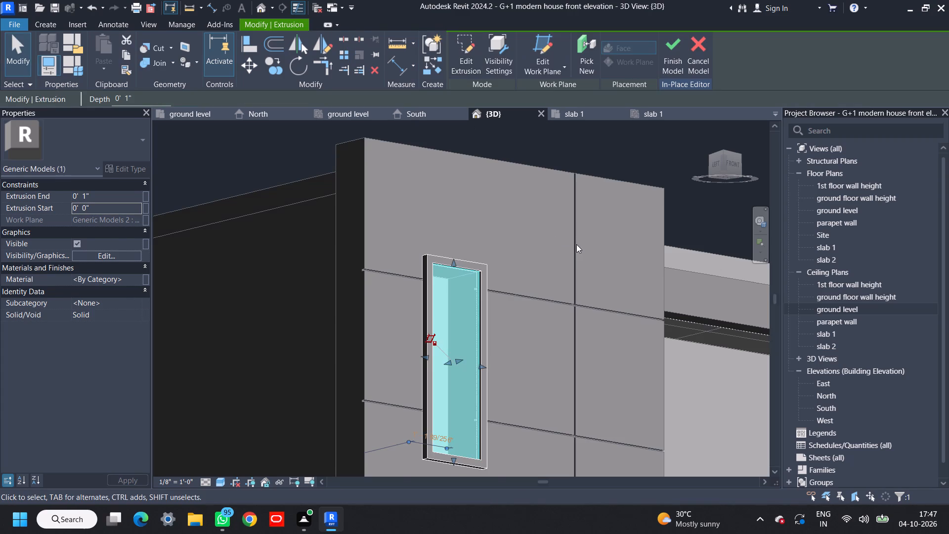
pyautogui.press('Escape')
# Reduce the pane inside the frame to an extrusion end of 0.2".
pyautogui.scroll(9, 460, 311)
pyautogui.scroll(-11, 517, 290)
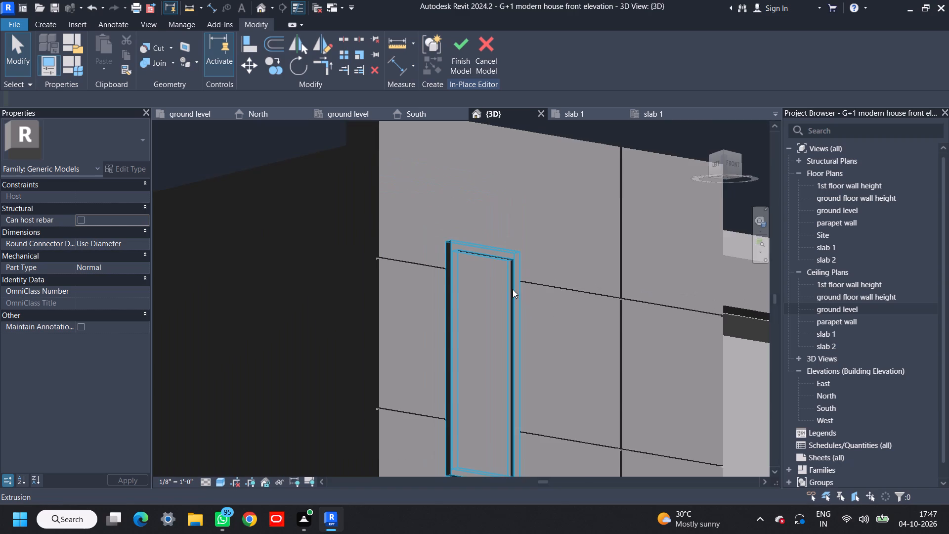
pyautogui.scroll(9, 500, 330)
pyautogui.click(496, 337)
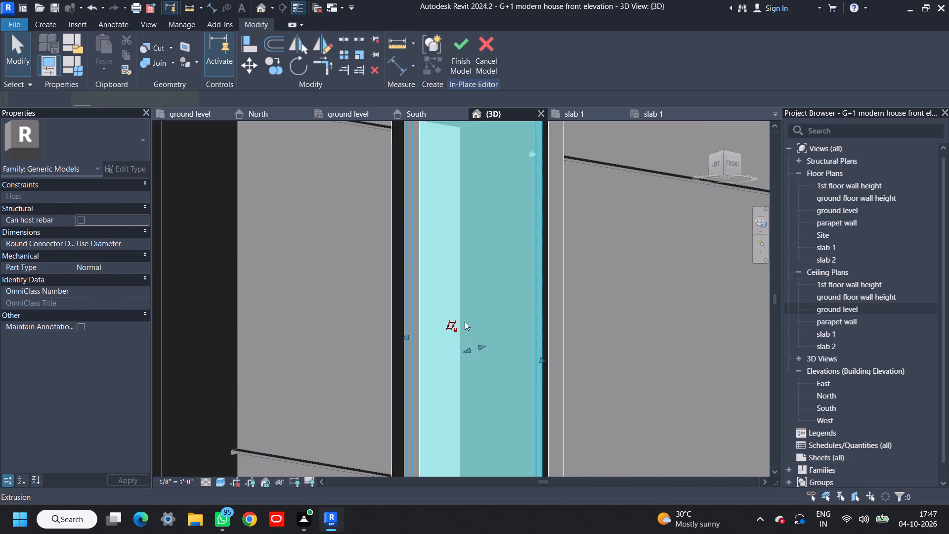
pyautogui.click(98, 197)
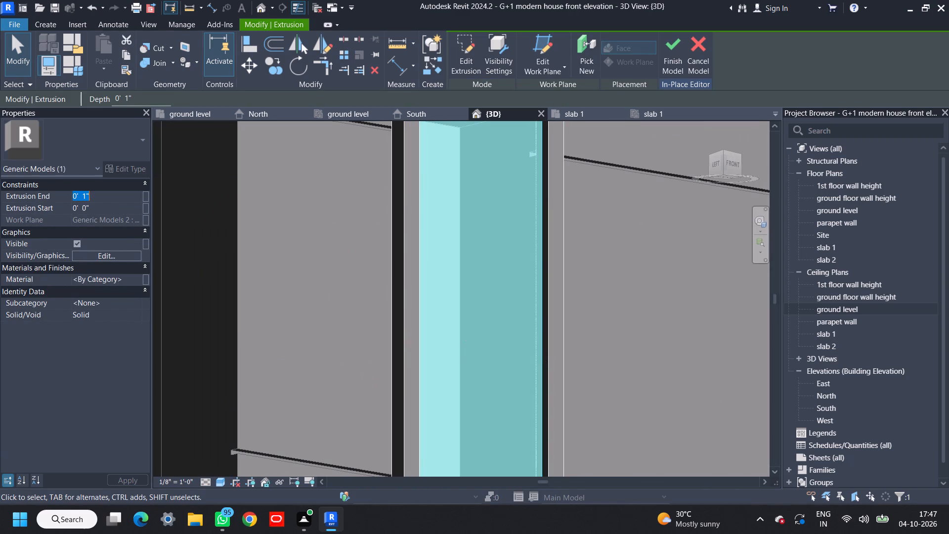
pyautogui.write('.2"')
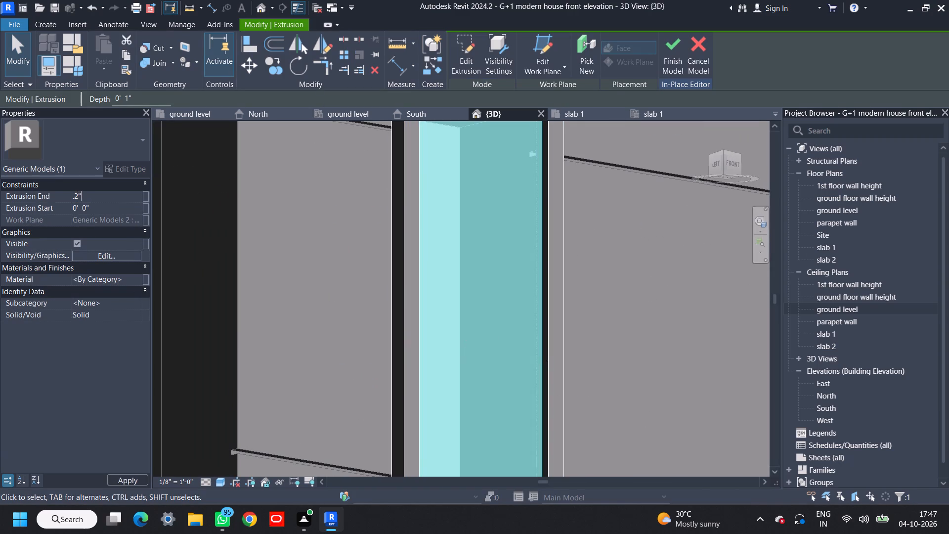
pyautogui.press('Return')
pyautogui.scroll(-11, 204, 261)
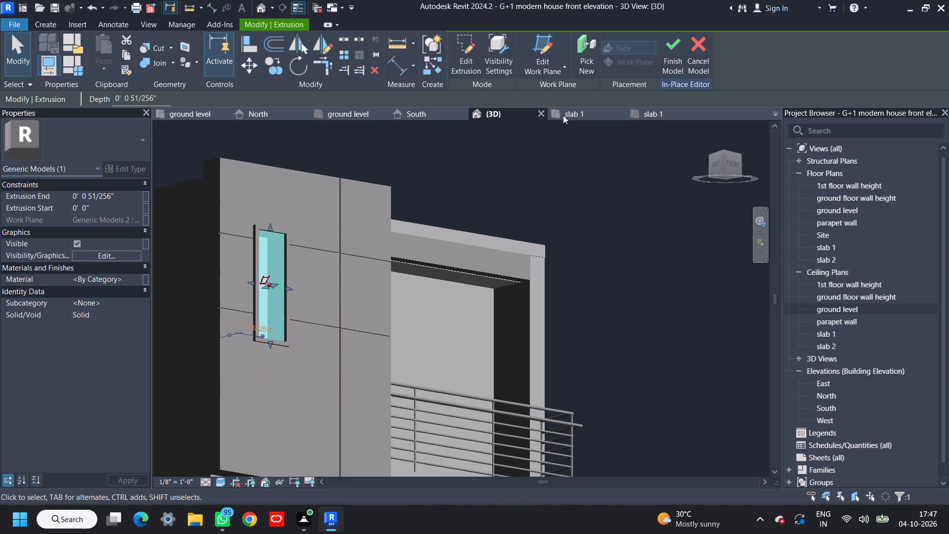
# Finish the in-place model containing the recess frame and pane.
pyautogui.click(667, 60)
pyautogui.click(631, 280)
# Start placing a door and browse the family library to US > Doors > Residential to load a family.
pyautogui.keyDown('shift'); pyautogui.moveTo(615, 307); pyautogui.dragTo(578, 322, button='middle'); pyautogui.keyUp('shift')
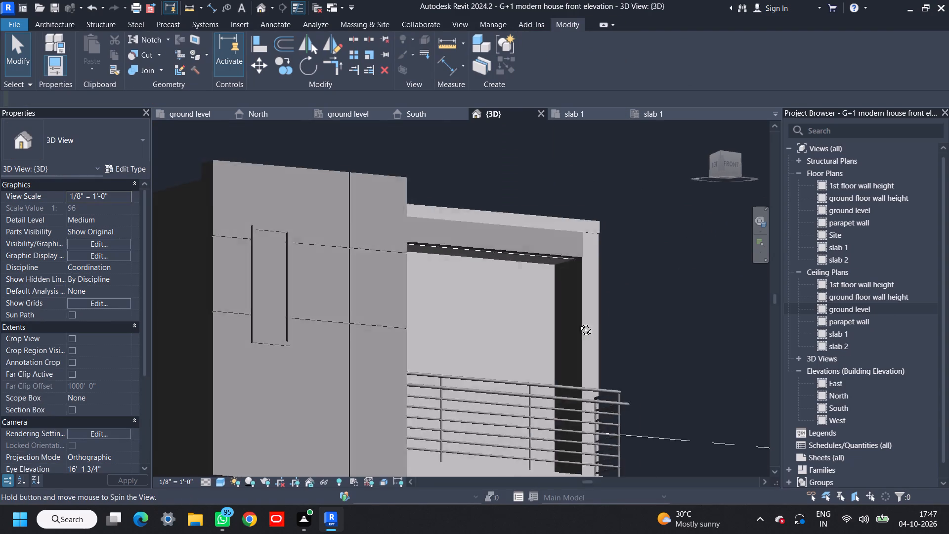
pyautogui.keyDown('shift'); pyautogui.moveTo(578, 322); pyautogui.dragTo(531, 344, button='middle'); pyautogui.keyUp('shift')
pyautogui.scroll(-7, 532, 345)
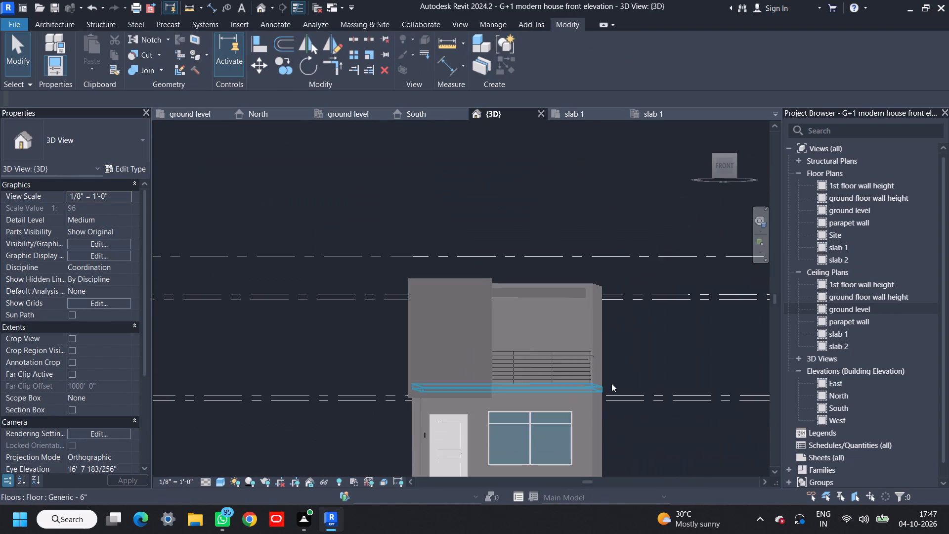
pyautogui.keyDown('shift'); pyautogui.moveTo(653, 389); pyautogui.dragTo(640, 469, button='middle'); pyautogui.keyUp('shift')
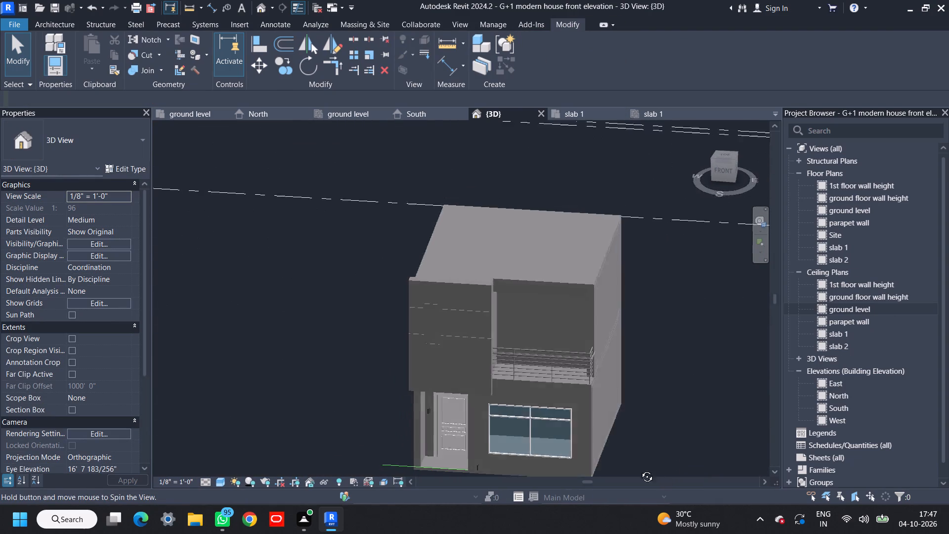
pyautogui.keyDown('shift'); pyautogui.moveTo(640, 469); pyautogui.dragTo(652, 486, button='middle'); pyautogui.keyUp('shift')
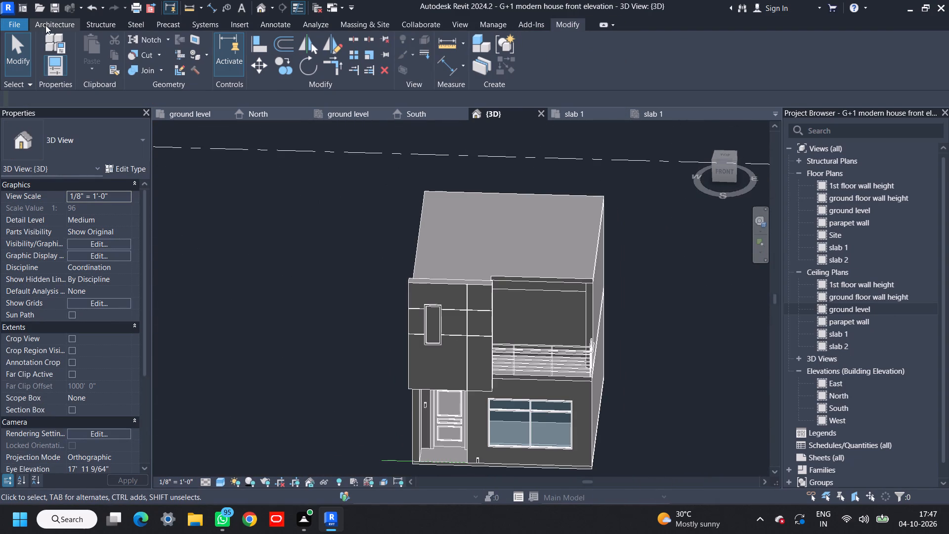
pyautogui.click(48, 25)
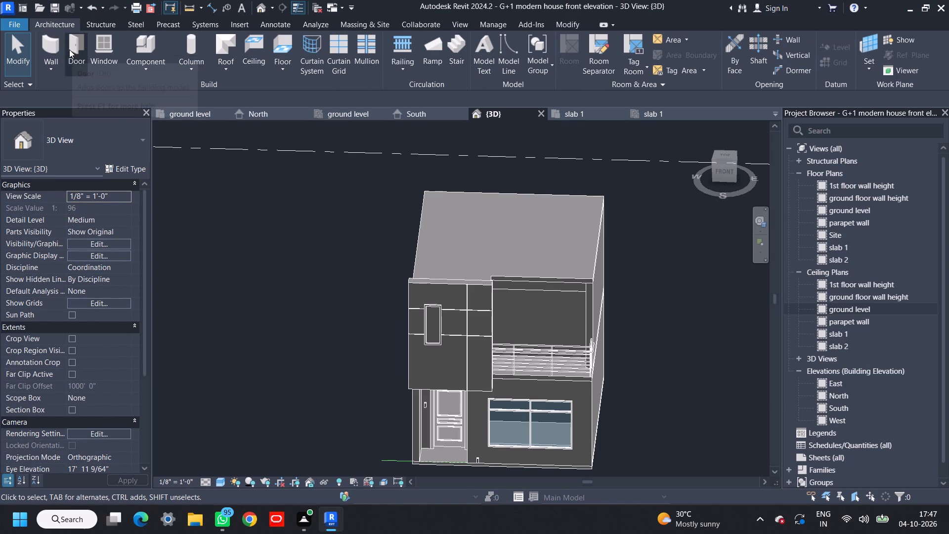
pyautogui.click(69, 49)
pyautogui.click(540, 46)
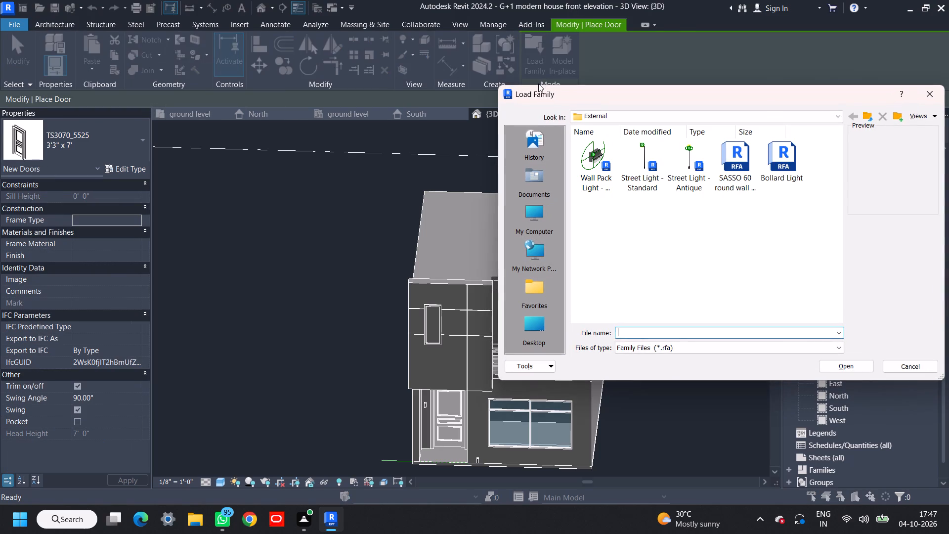
pyautogui.click(868, 123)
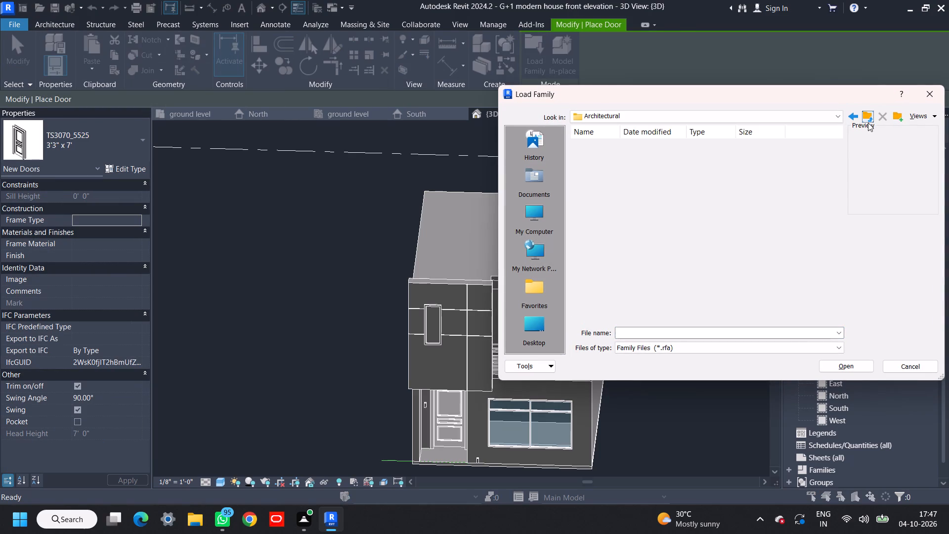
pyautogui.click(868, 123)
pyautogui.click(868, 123)
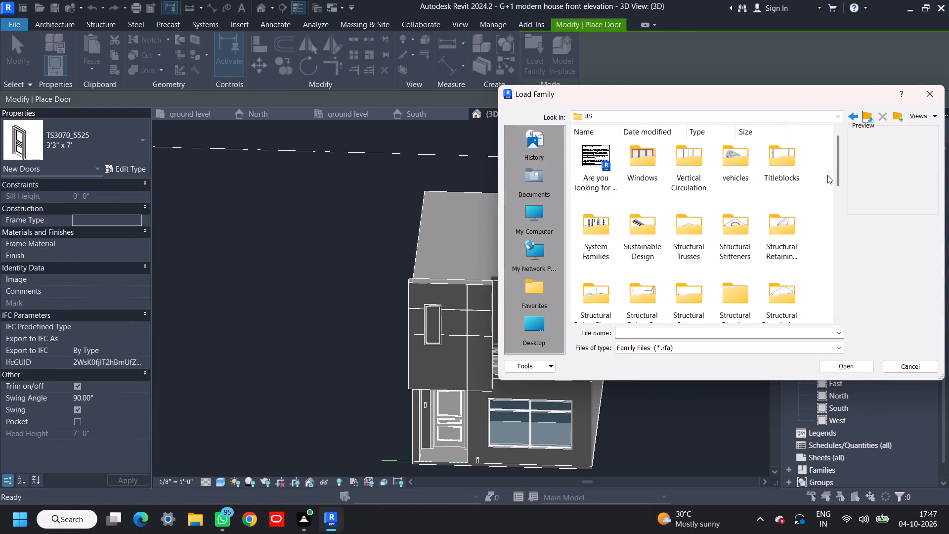
pyautogui.scroll(-4, 729, 263)
pyautogui.doubleClick(739, 243)
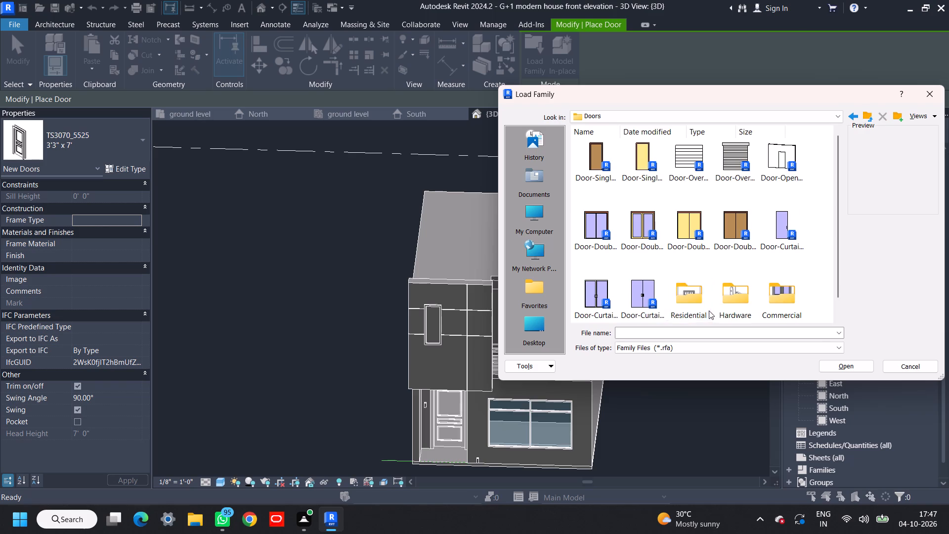
pyautogui.doubleClick(698, 304)
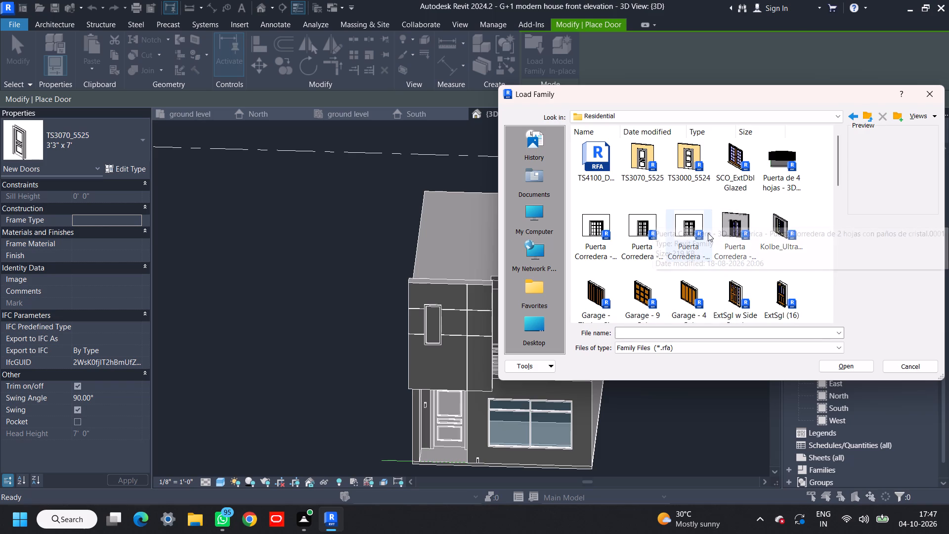
# Load the Aluprof_MB-Skyline_E_Alu_Sliding-Door-Slide-Slide_ENG_R-00021-P01 family from the Residential door folder.
pyautogui.scroll(-5, 702, 233)
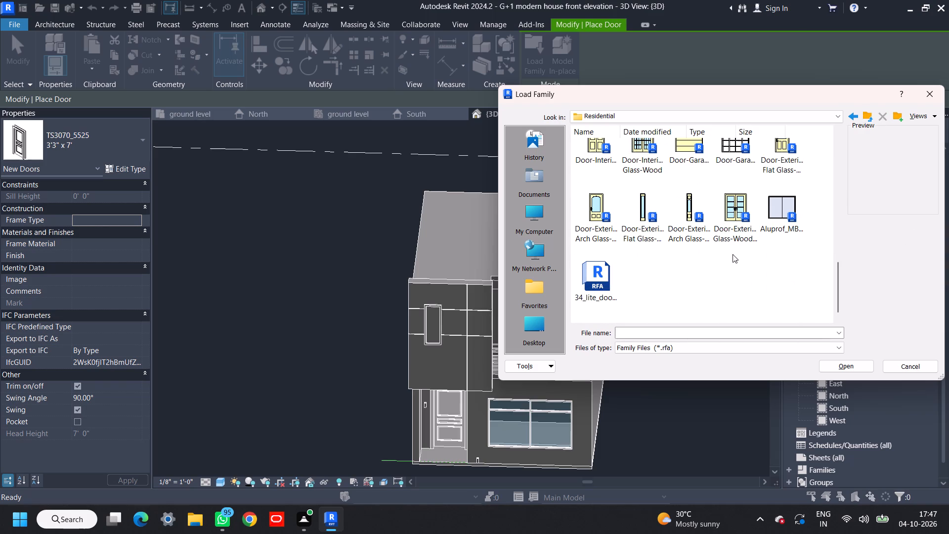
pyautogui.scroll(10, 709, 262)
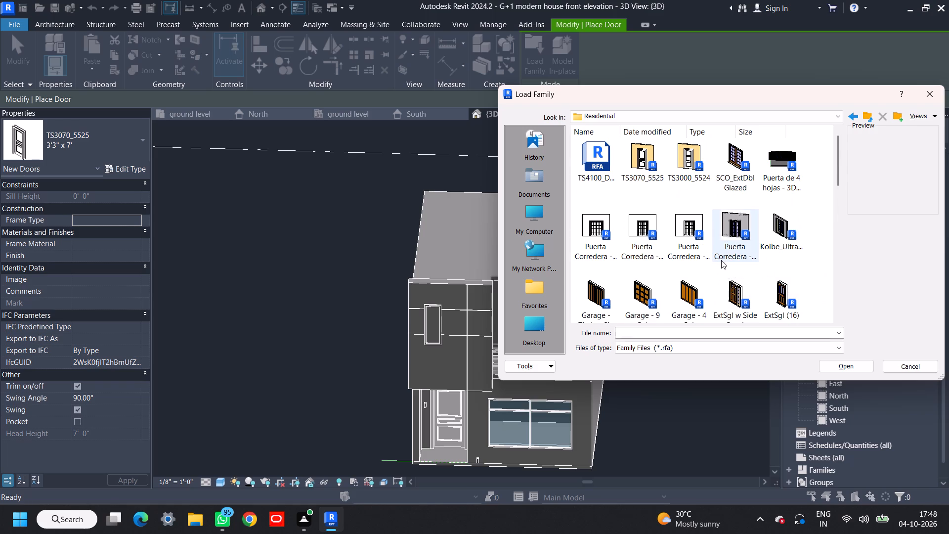
pyautogui.scroll(1, 721, 260)
pyautogui.scroll(-3, 673, 268)
pyautogui.scroll(5, 677, 267)
pyautogui.scroll(-1, 681, 266)
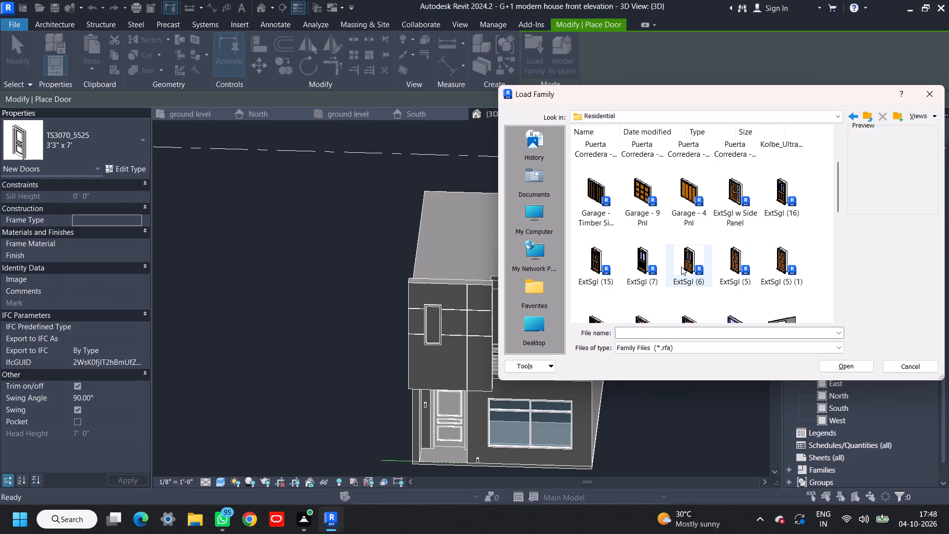
pyautogui.scroll(3, 681, 267)
pyautogui.scroll(-4, 681, 267)
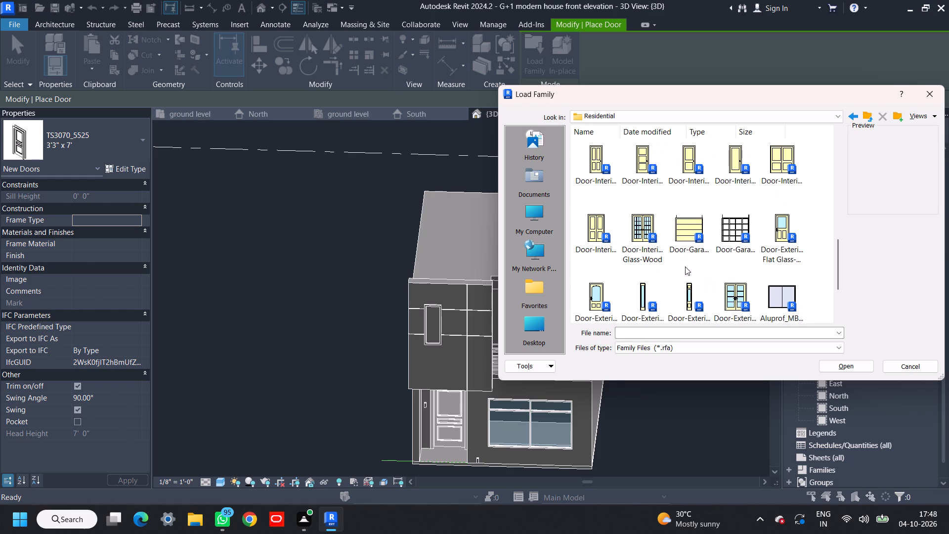
pyautogui.scroll(-1, 685, 267)
pyautogui.click(764, 224)
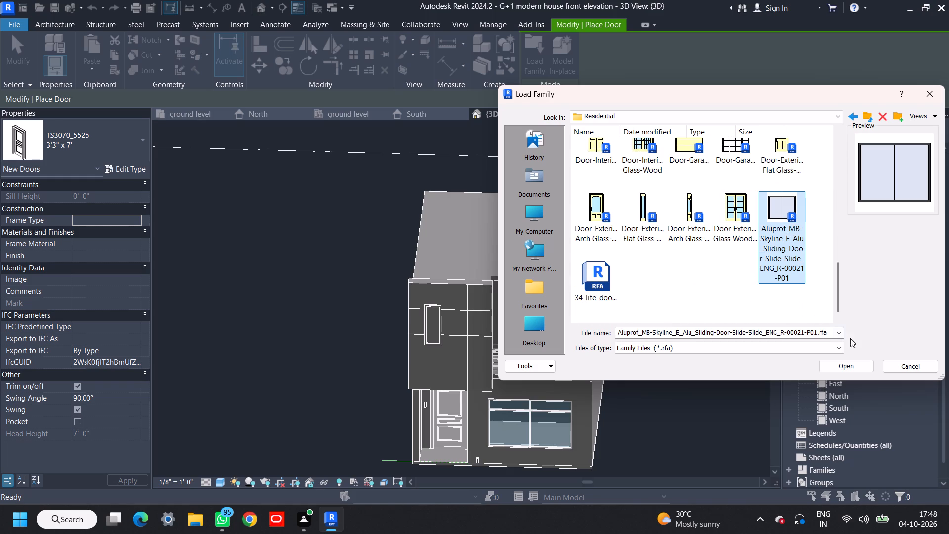
pyautogui.click(857, 364)
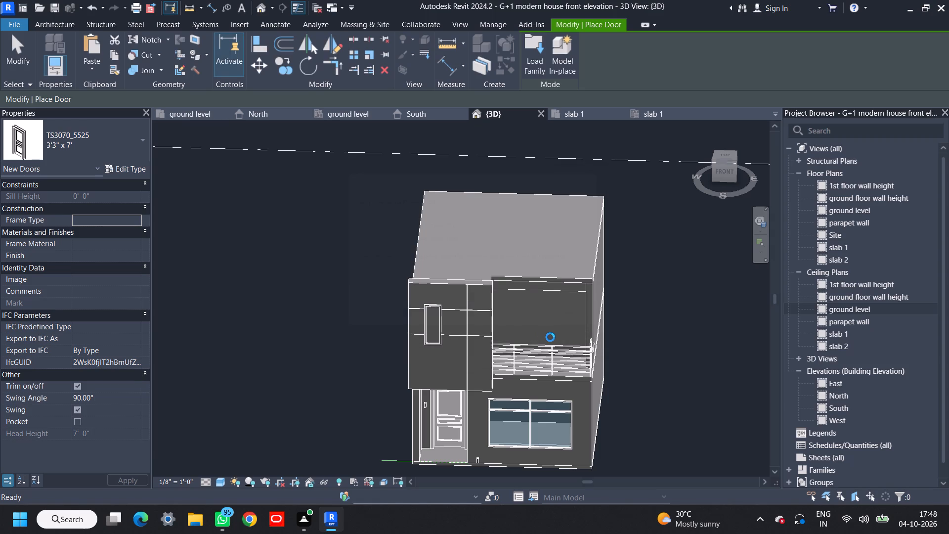
# Set the Slide - Slide sliding door type's construction height and construction width to 8' each.
pyautogui.scroll(4, 551, 338)
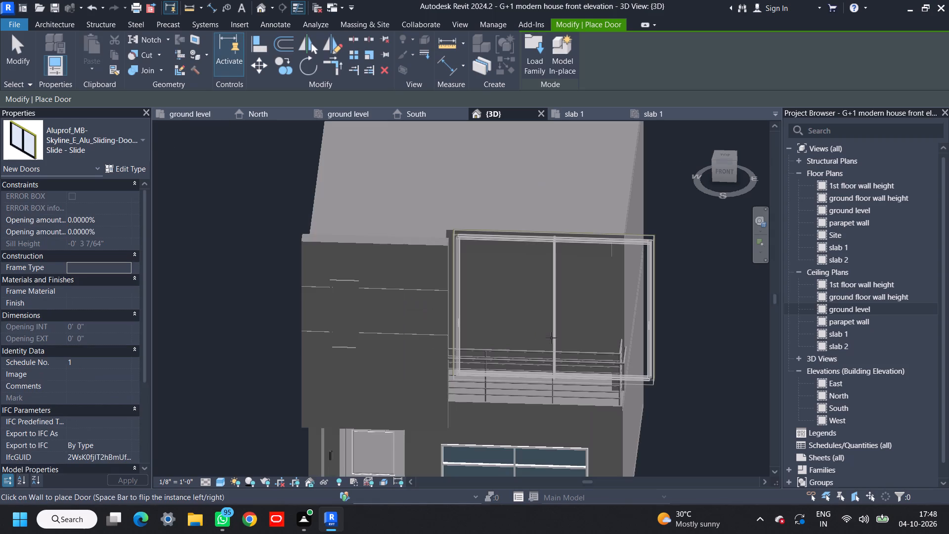
pyautogui.scroll(-1, 556, 331)
pyautogui.middleClick(556, 331)
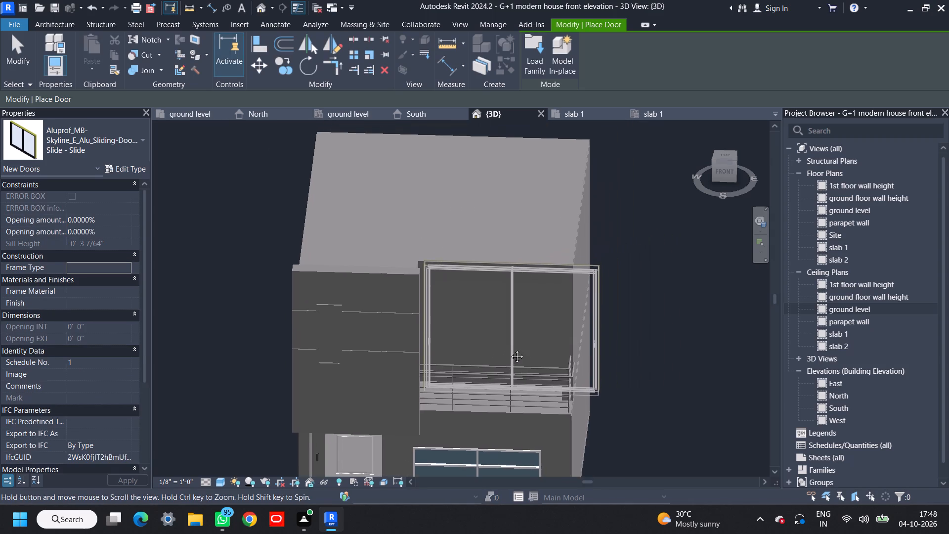
pyautogui.click(137, 167)
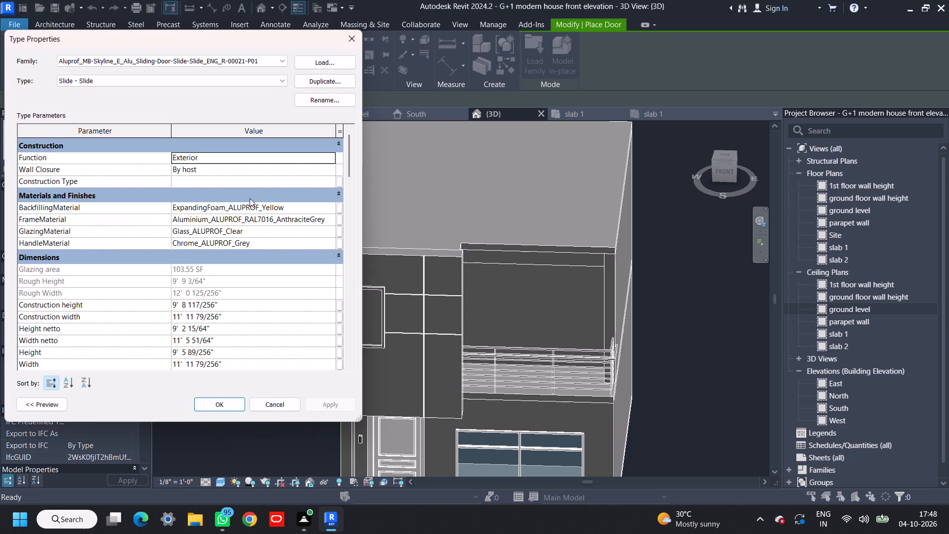
pyautogui.click(231, 305)
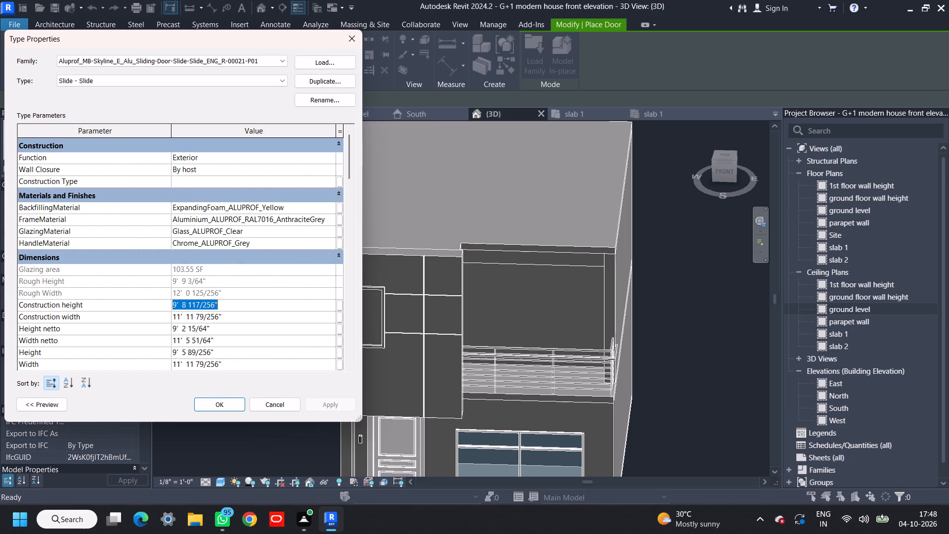
pyautogui.write("8'")
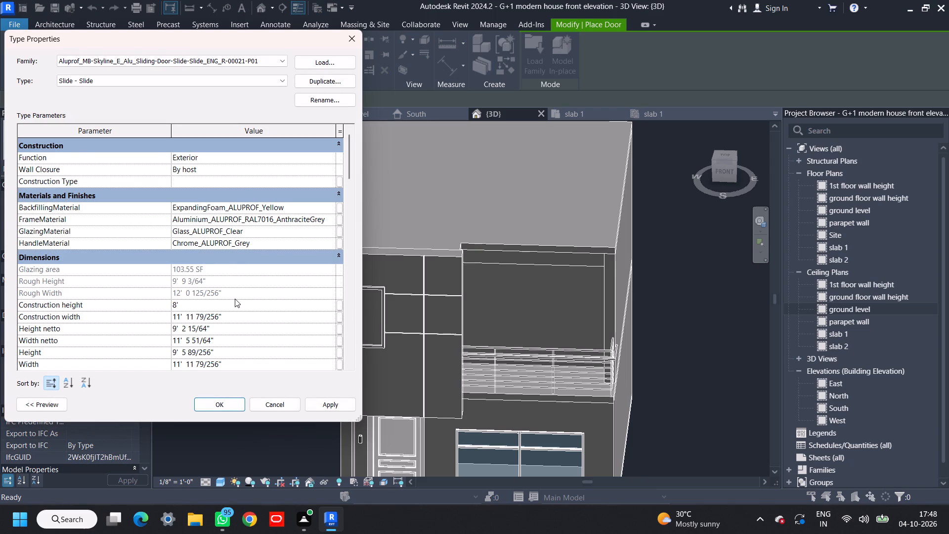
pyautogui.click(240, 315)
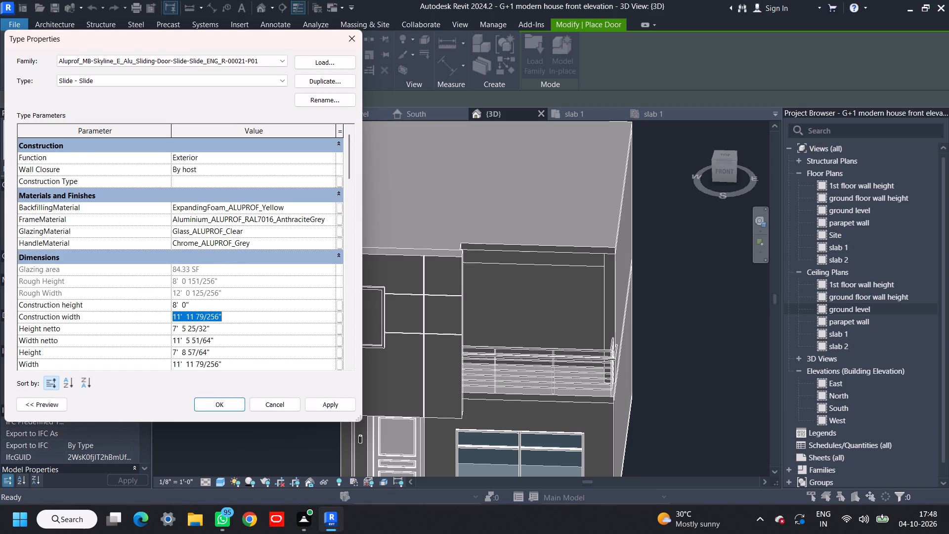
pyautogui.write("8'")
pyautogui.press('Return')
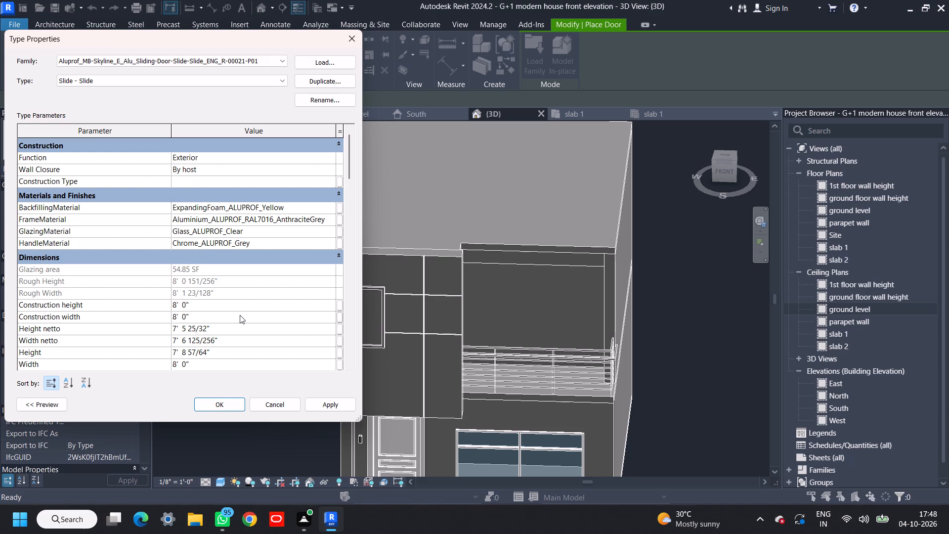
pyautogui.moveTo(338, 406); pyautogui.dragTo(320, 404)
pyautogui.click(218, 401)
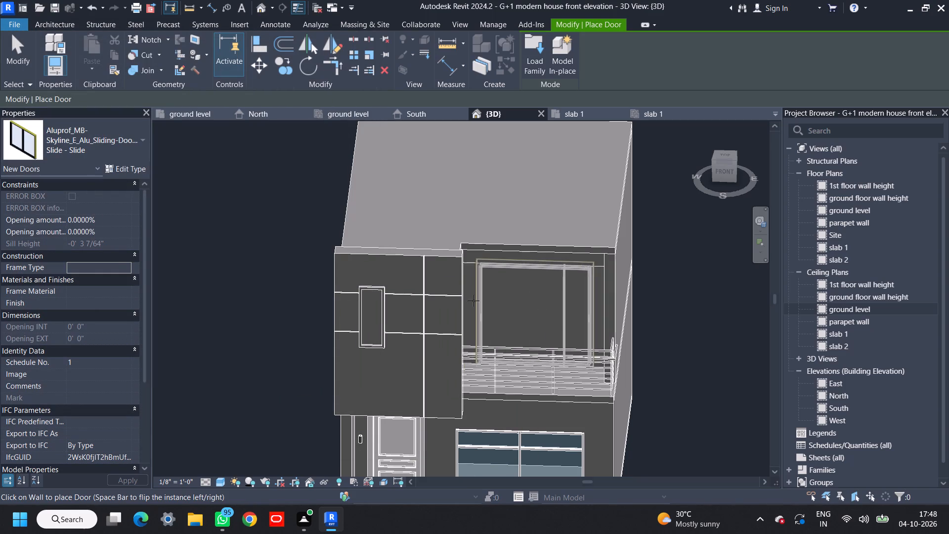
# Set the Slide - Slide sliding door type's height to 8'.
pyautogui.click(112, 167)
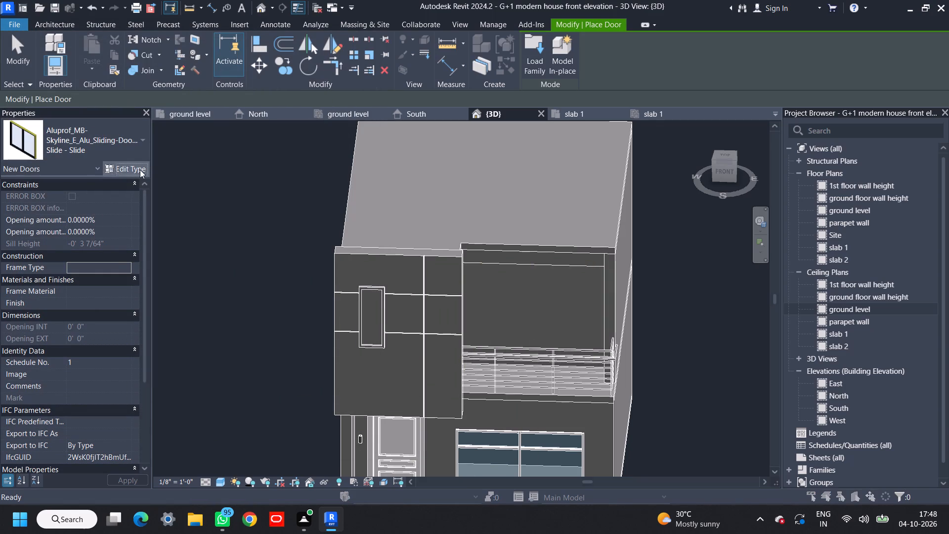
pyautogui.scroll(-2, 193, 335)
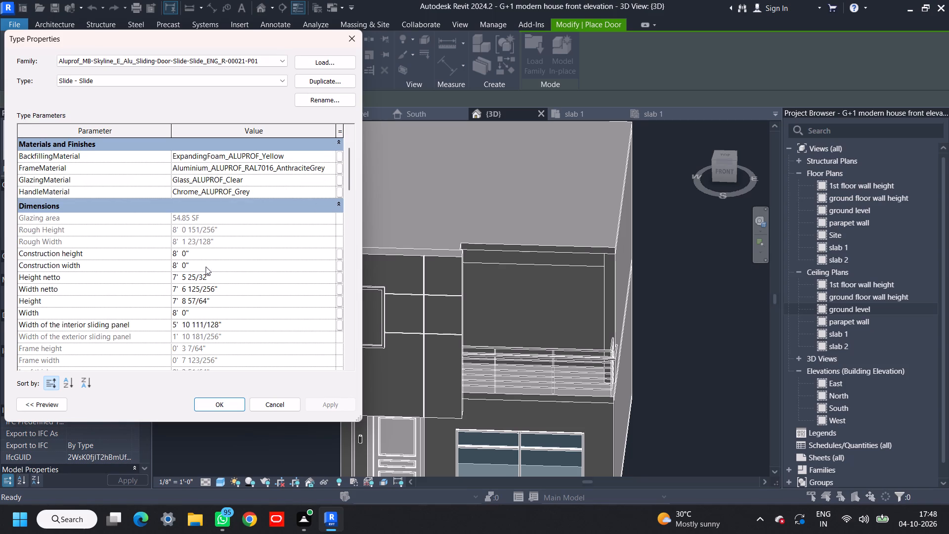
pyautogui.scroll(-5, 214, 322)
pyautogui.scroll(5, 214, 323)
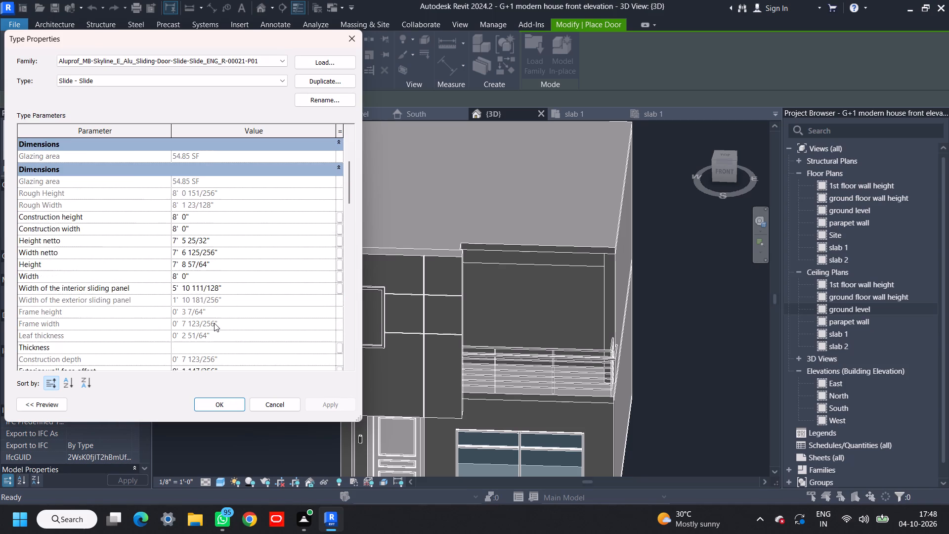
pyautogui.scroll(1, 214, 323)
pyautogui.scroll(-2, 152, 304)
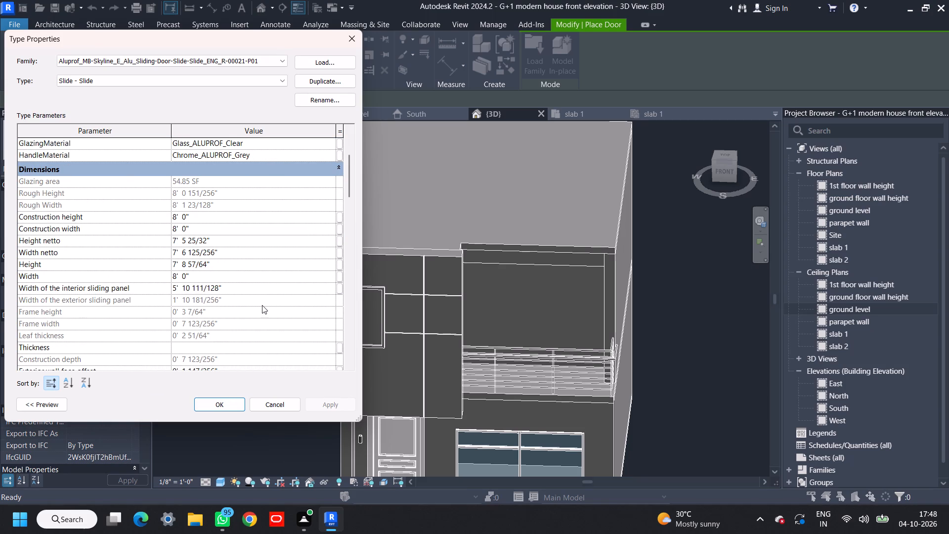
pyautogui.scroll(-4, 261, 307)
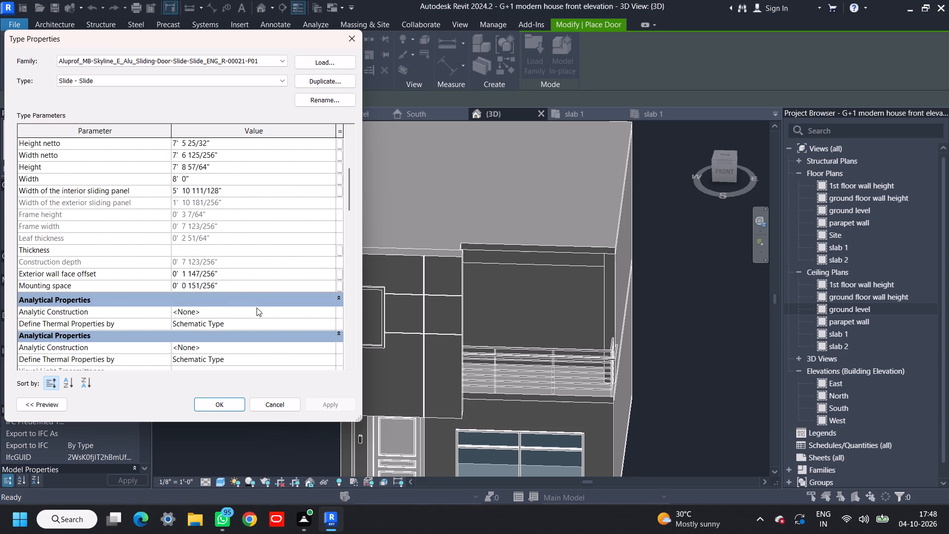
pyautogui.scroll(-5, 255, 308)
pyautogui.scroll(10, 254, 309)
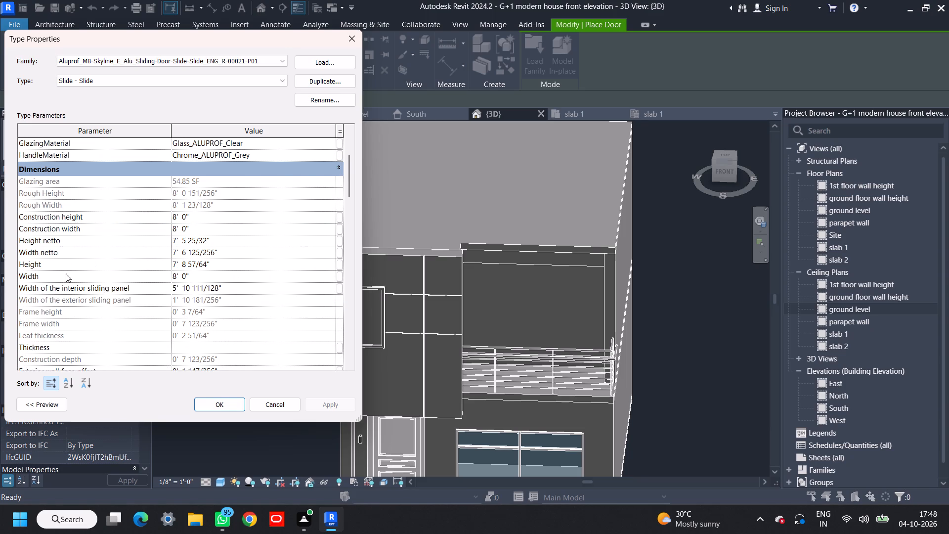
pyautogui.click(208, 241)
pyautogui.click(208, 241)
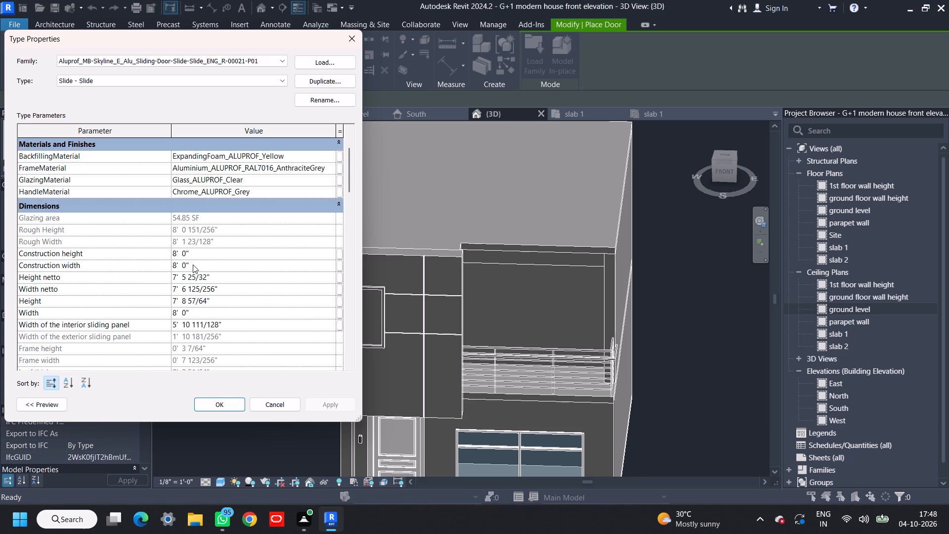
pyautogui.click(217, 301)
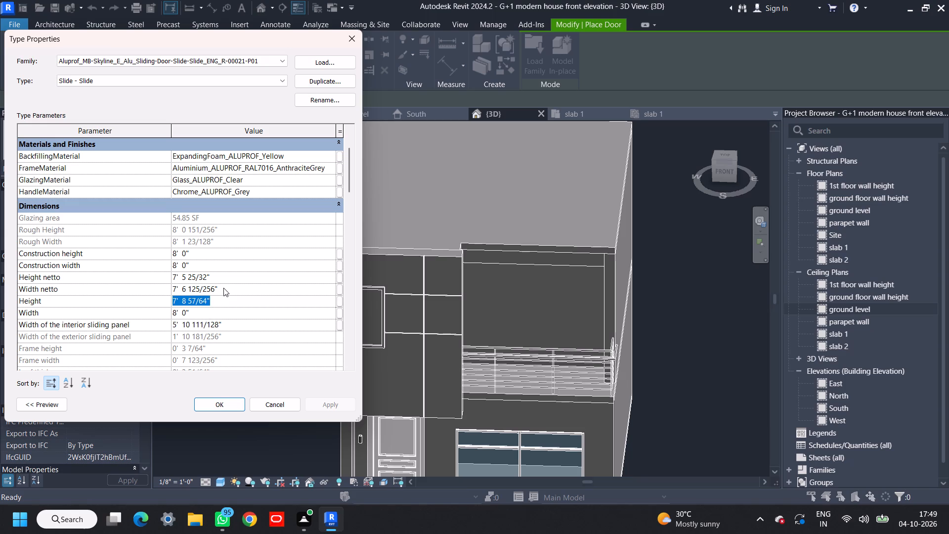
pyautogui.write("8'")
pyautogui.press('Return')
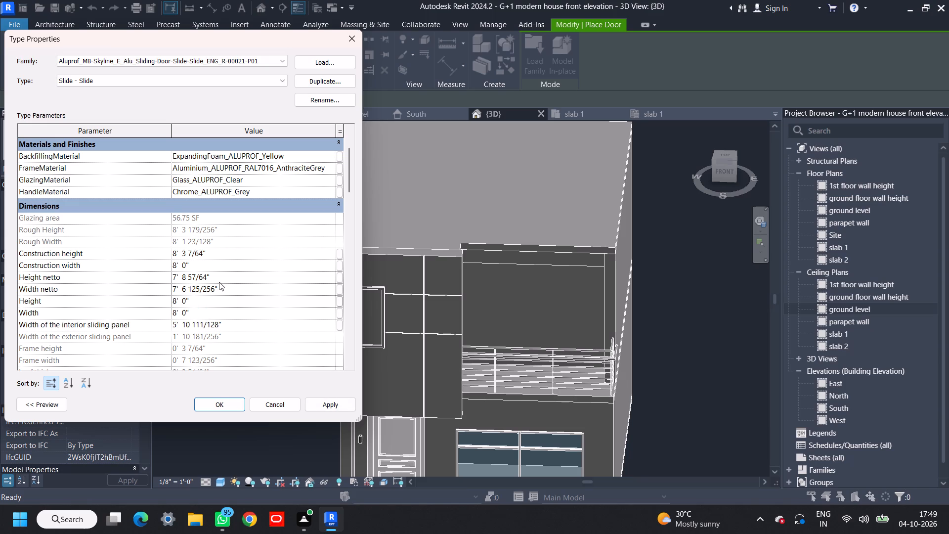
pyautogui.scroll(-2, 237, 273)
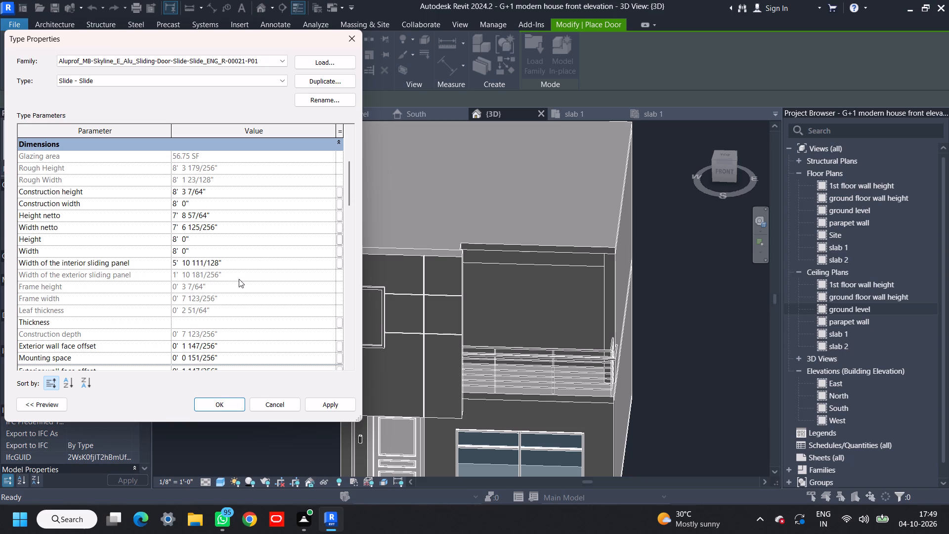
pyautogui.scroll(-3, 239, 280)
pyautogui.click(227, 407)
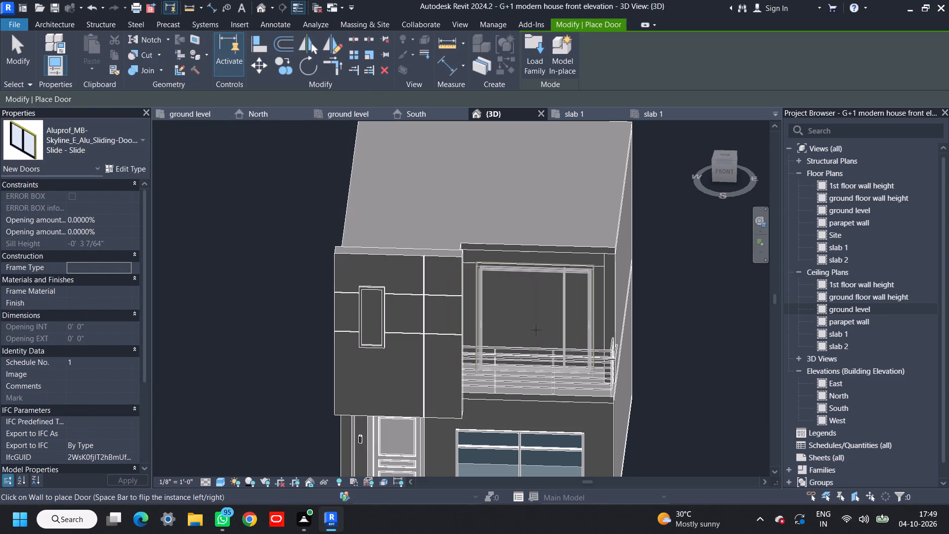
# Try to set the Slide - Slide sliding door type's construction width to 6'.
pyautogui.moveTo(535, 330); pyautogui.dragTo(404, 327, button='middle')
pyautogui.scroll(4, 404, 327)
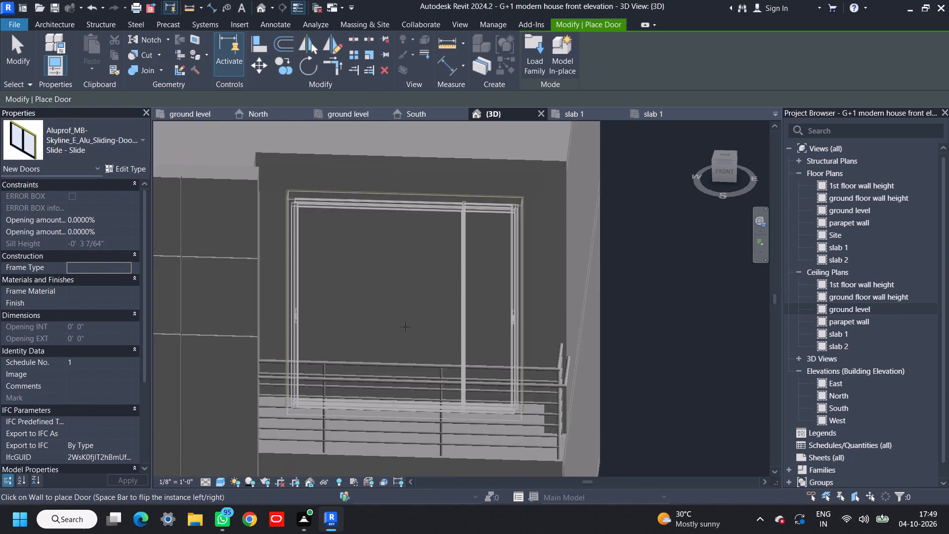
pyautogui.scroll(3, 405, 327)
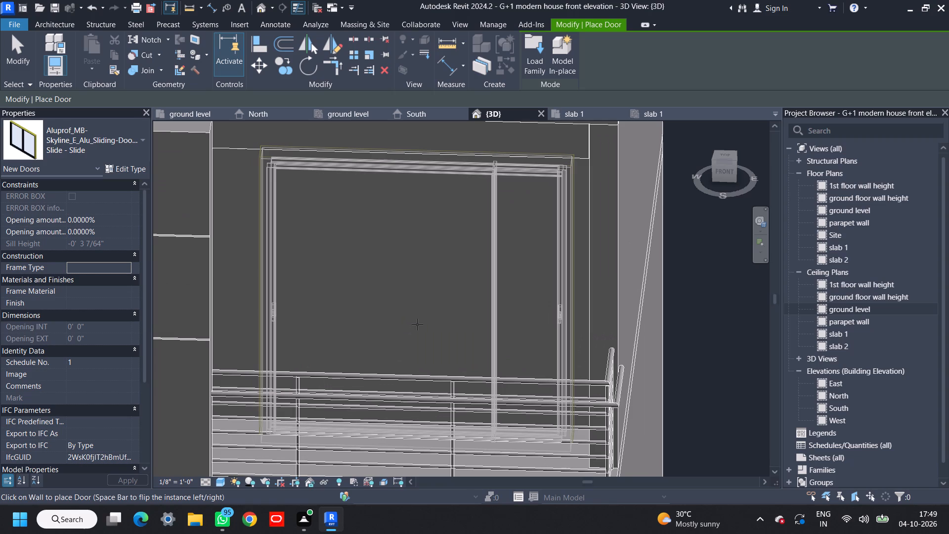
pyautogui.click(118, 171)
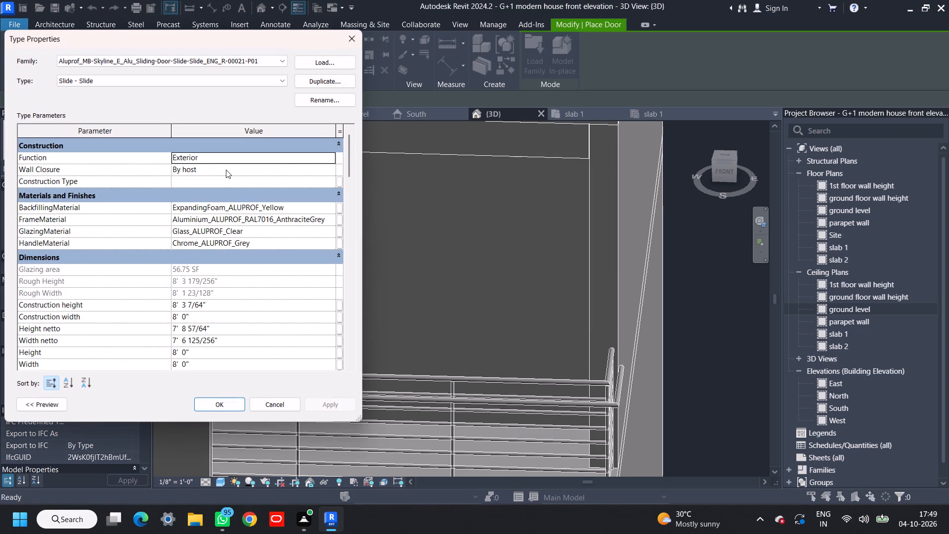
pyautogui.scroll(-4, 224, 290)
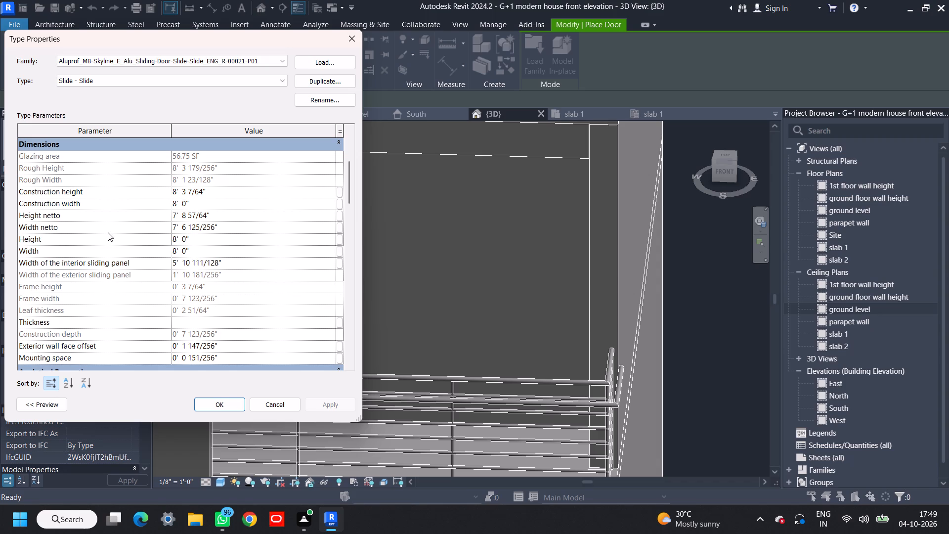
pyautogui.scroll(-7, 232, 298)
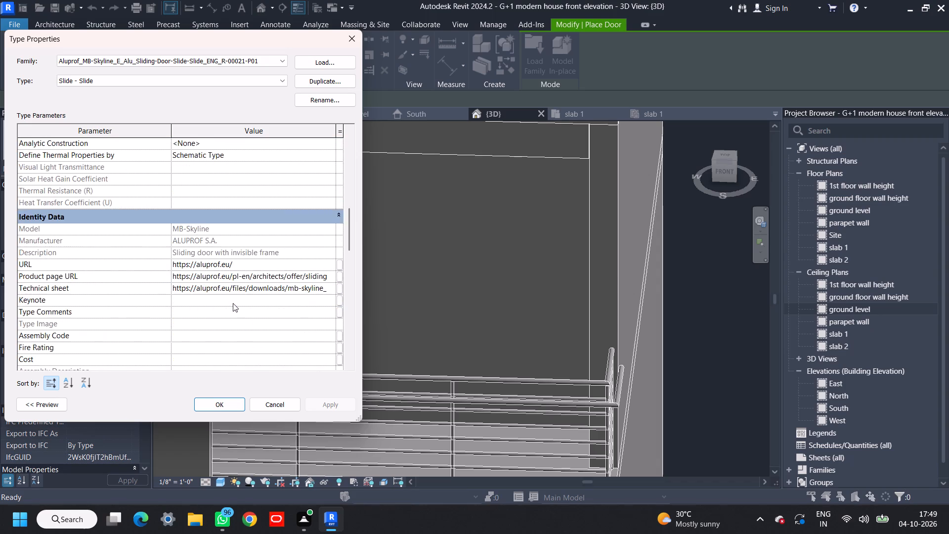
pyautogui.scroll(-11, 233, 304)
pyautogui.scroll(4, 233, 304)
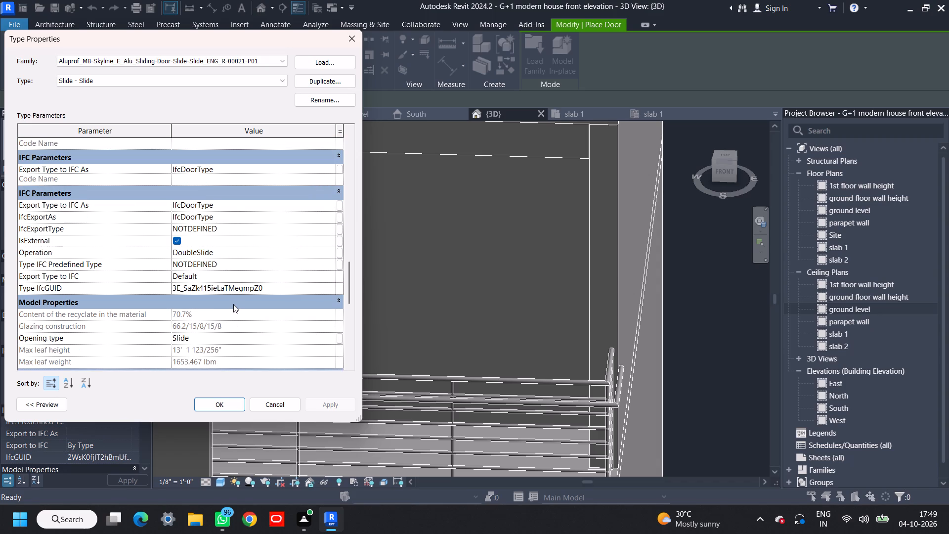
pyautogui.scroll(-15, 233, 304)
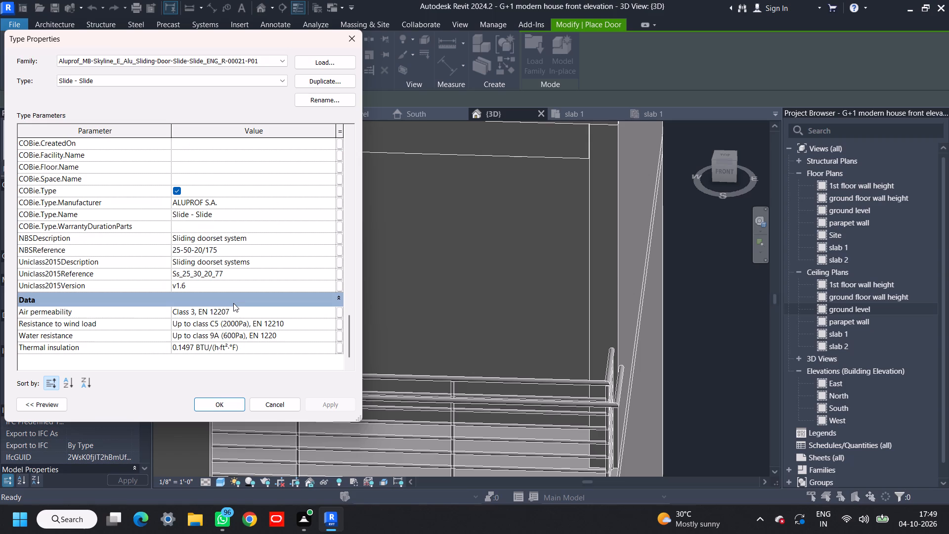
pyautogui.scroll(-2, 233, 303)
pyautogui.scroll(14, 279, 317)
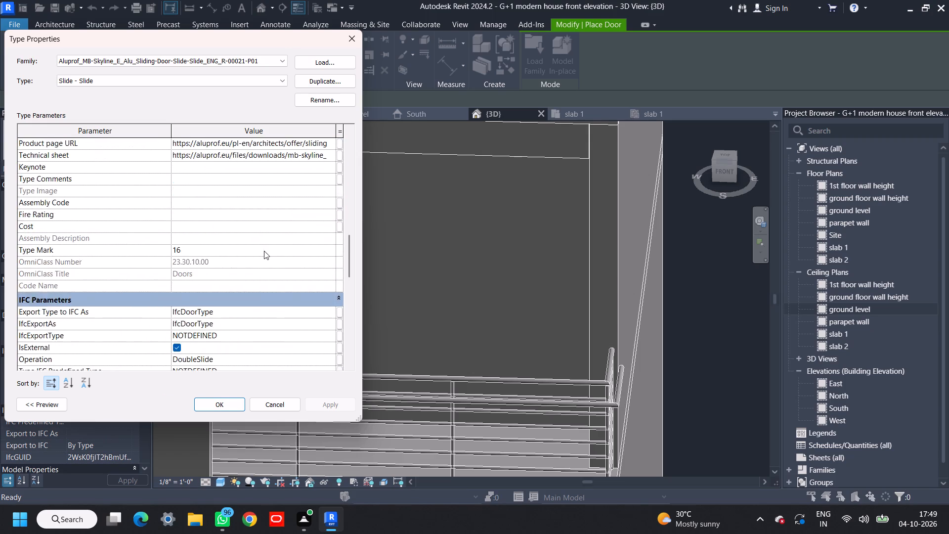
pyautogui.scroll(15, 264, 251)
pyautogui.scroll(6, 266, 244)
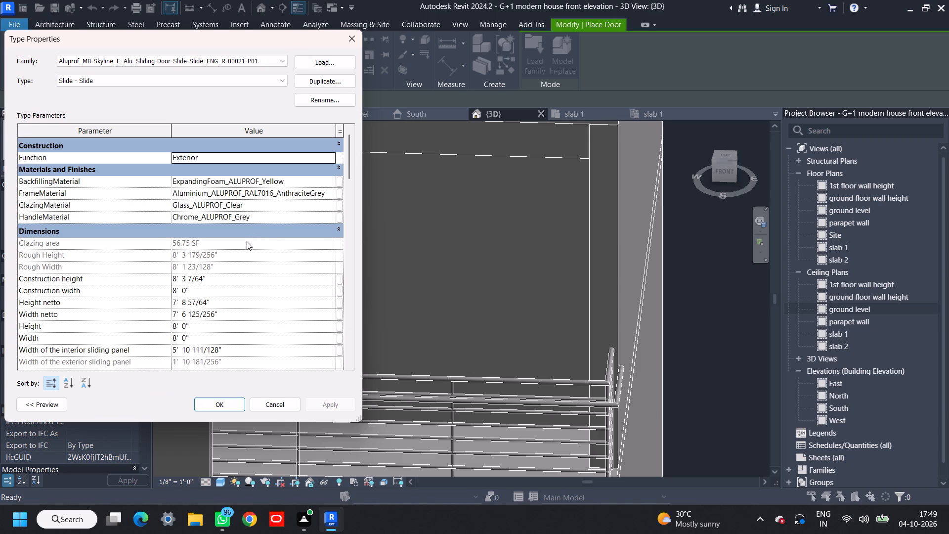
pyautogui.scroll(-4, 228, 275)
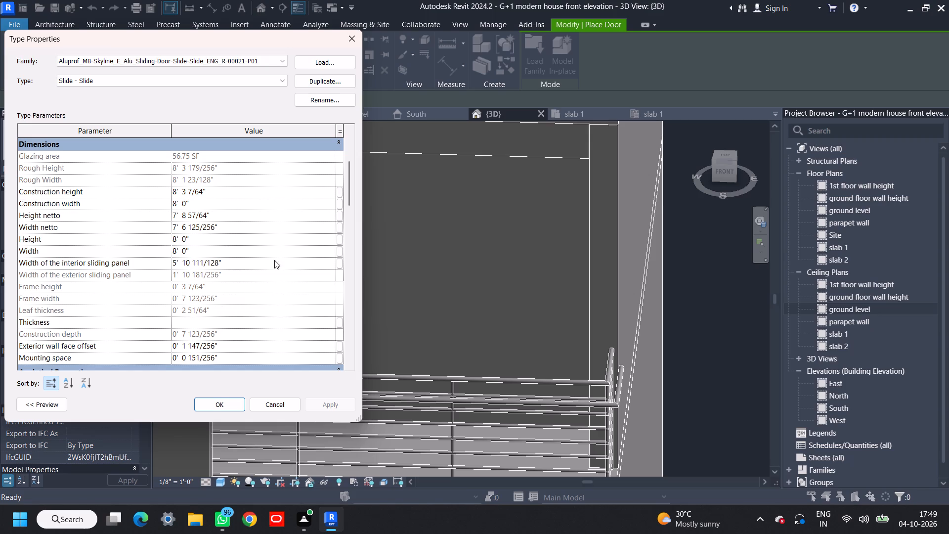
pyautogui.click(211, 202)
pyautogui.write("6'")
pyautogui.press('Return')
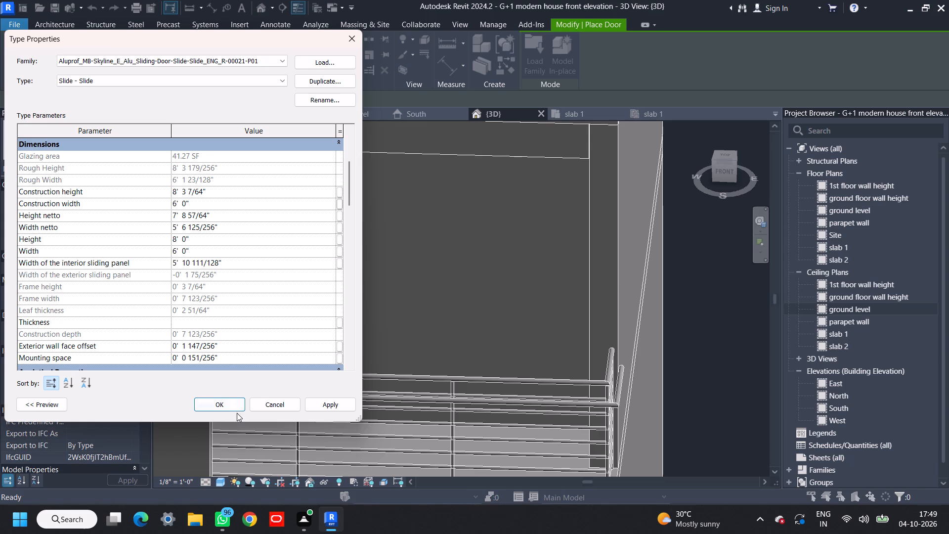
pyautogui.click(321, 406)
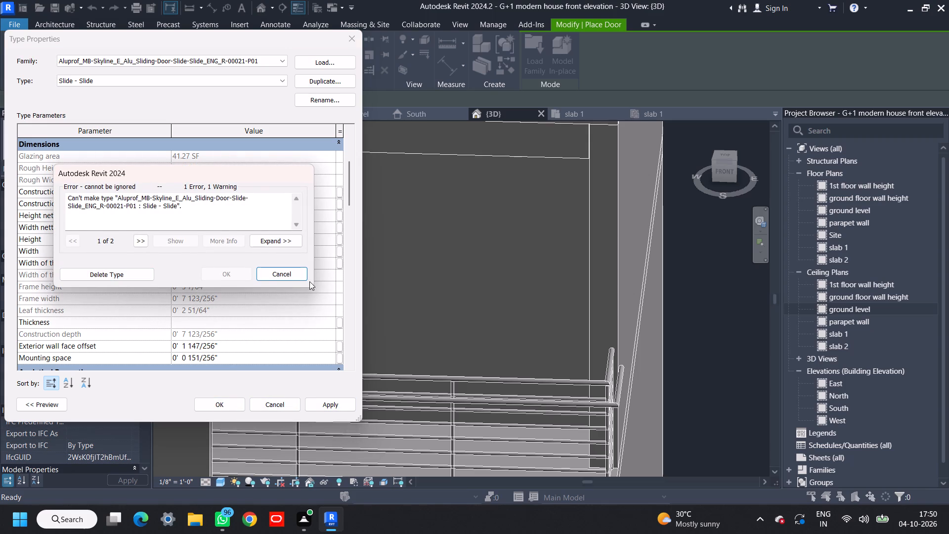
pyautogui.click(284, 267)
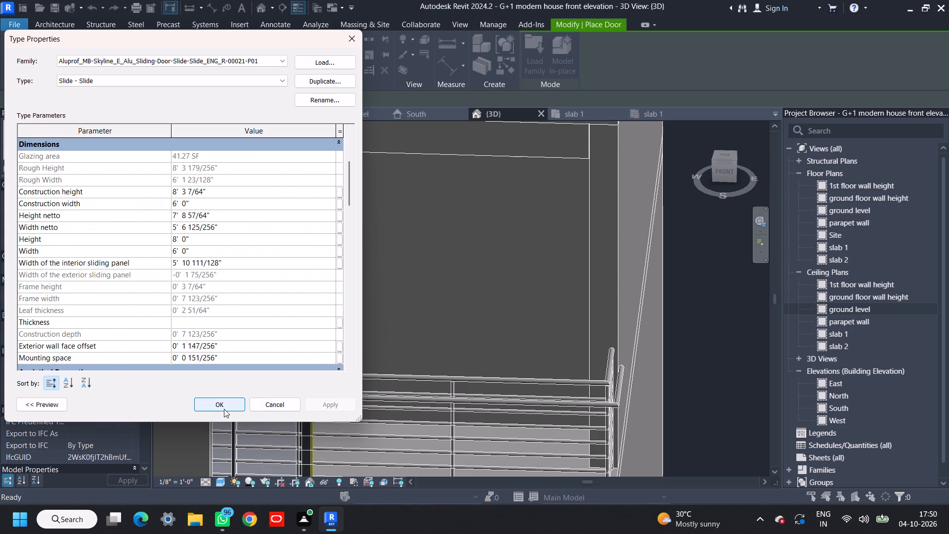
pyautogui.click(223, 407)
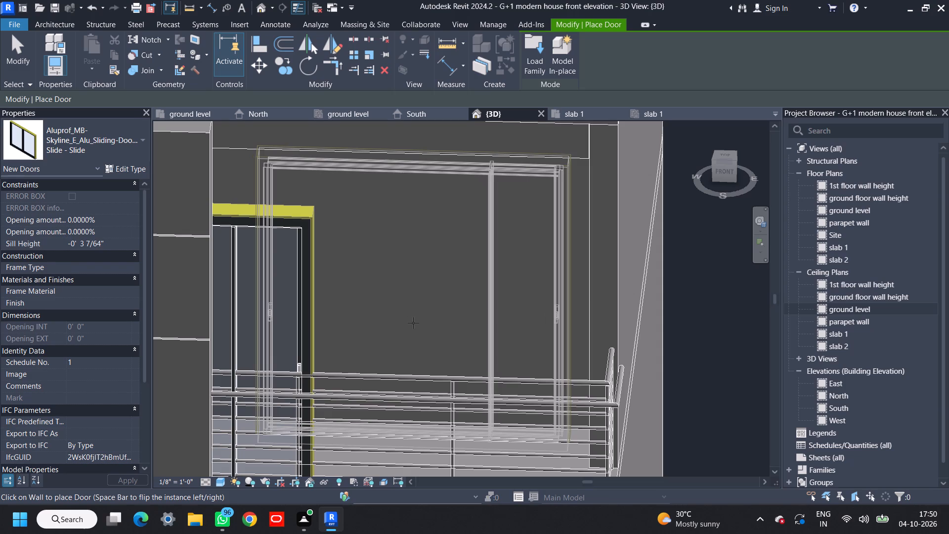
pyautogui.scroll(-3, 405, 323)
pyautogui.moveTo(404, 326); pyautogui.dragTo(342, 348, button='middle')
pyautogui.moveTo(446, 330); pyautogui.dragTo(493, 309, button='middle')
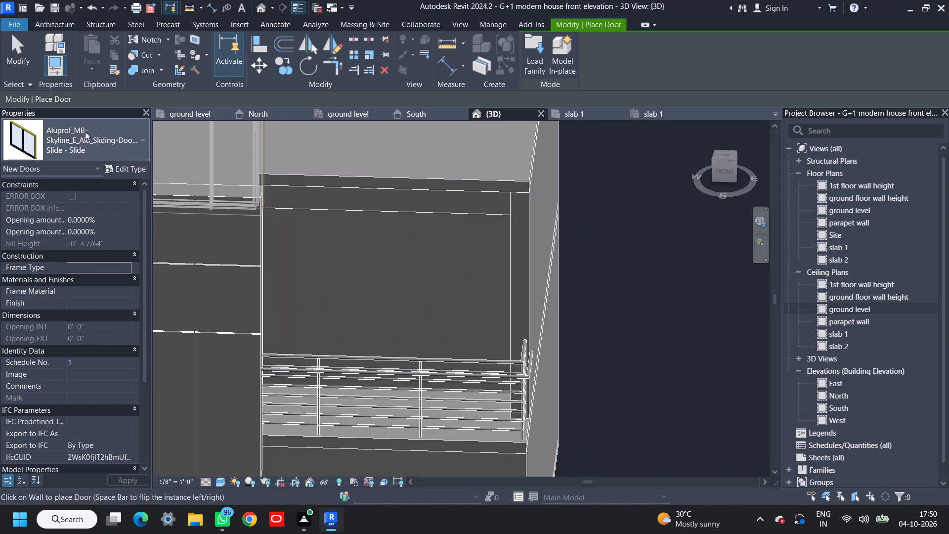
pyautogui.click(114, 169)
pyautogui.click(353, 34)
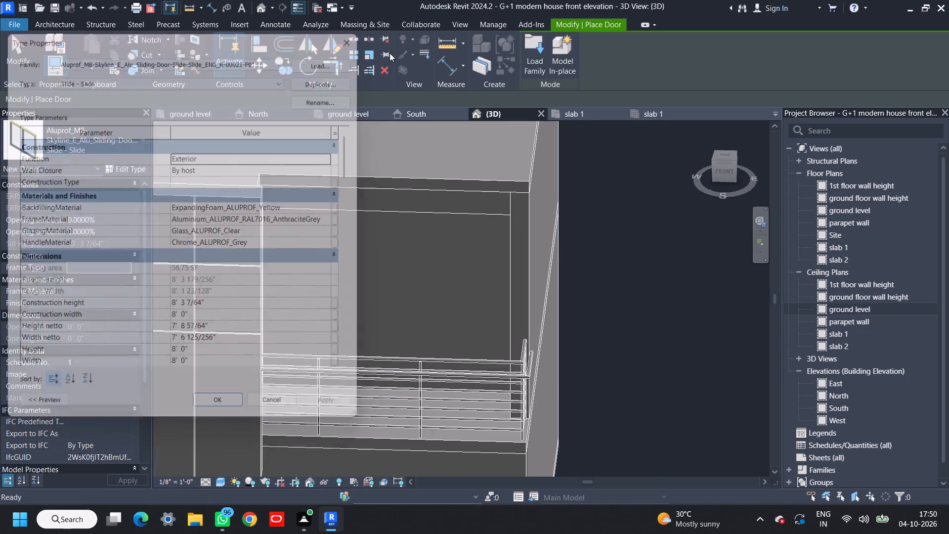
# Load the Double-Metal Frame w Glass door family from the Residential folder for placement instead of the sliding door.
pyautogui.click(527, 60)
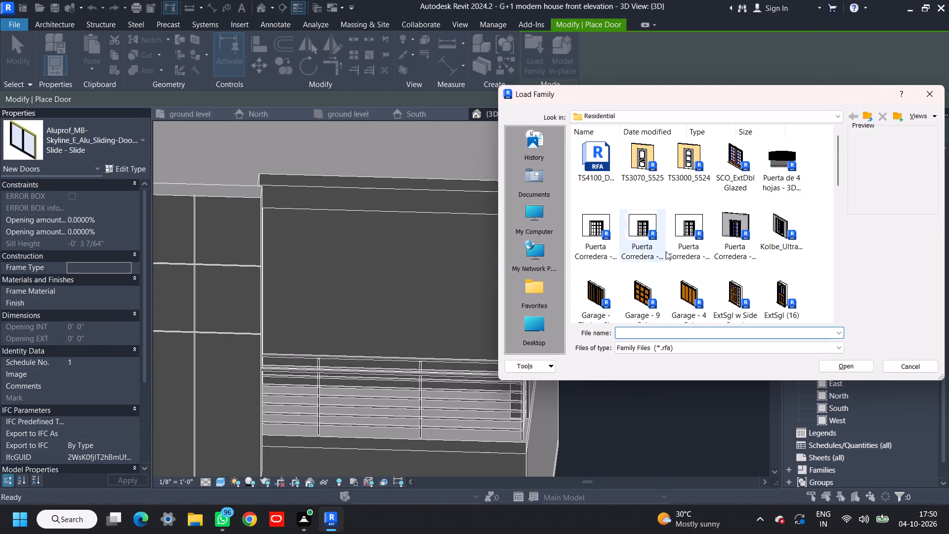
pyautogui.scroll(4, 696, 267)
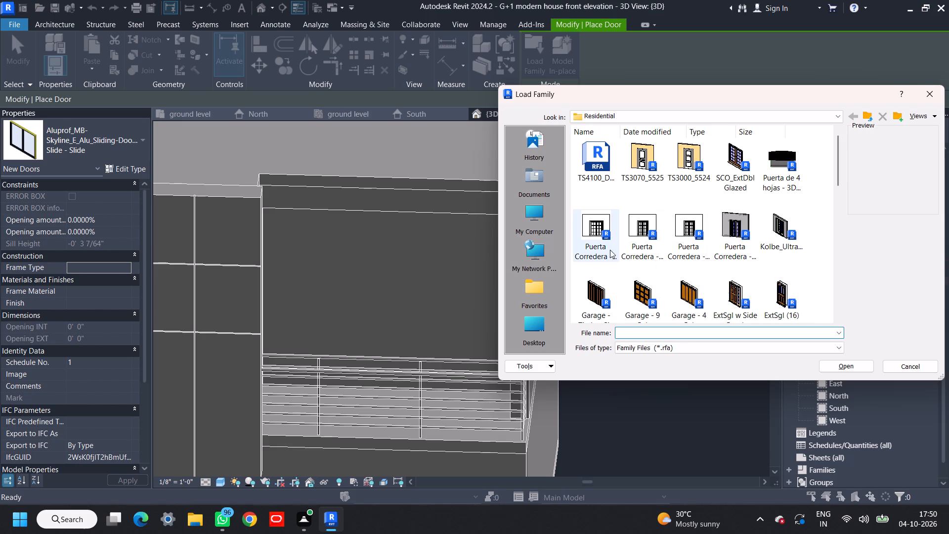
pyautogui.scroll(-2, 730, 265)
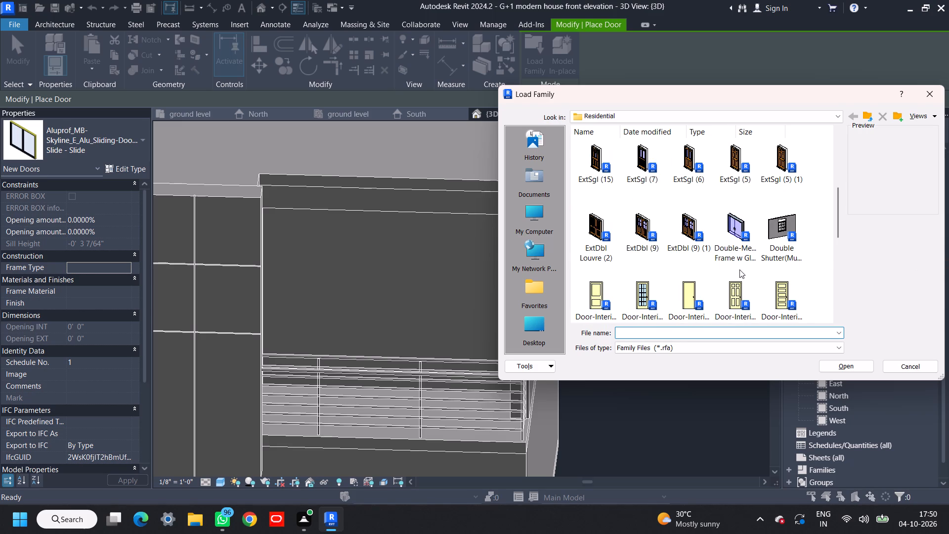
pyautogui.click(744, 244)
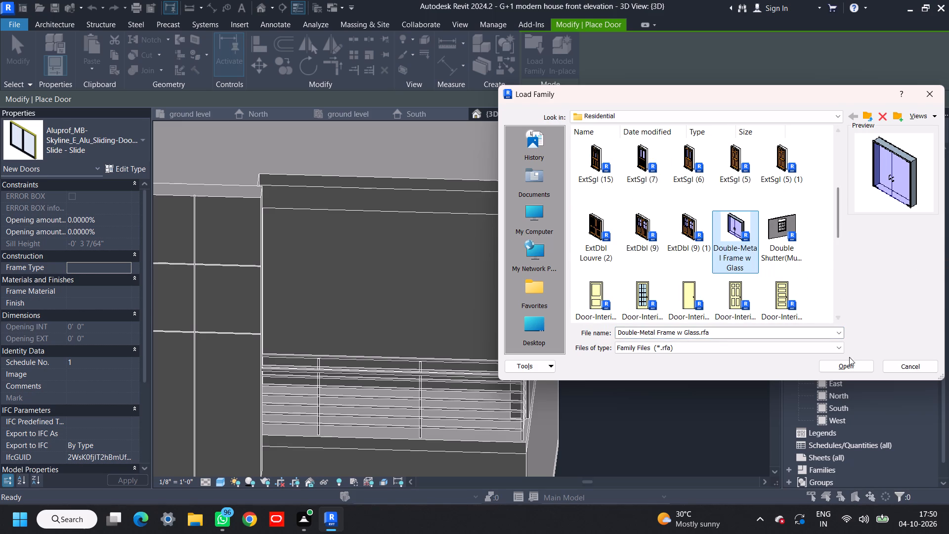
pyautogui.click(849, 363)
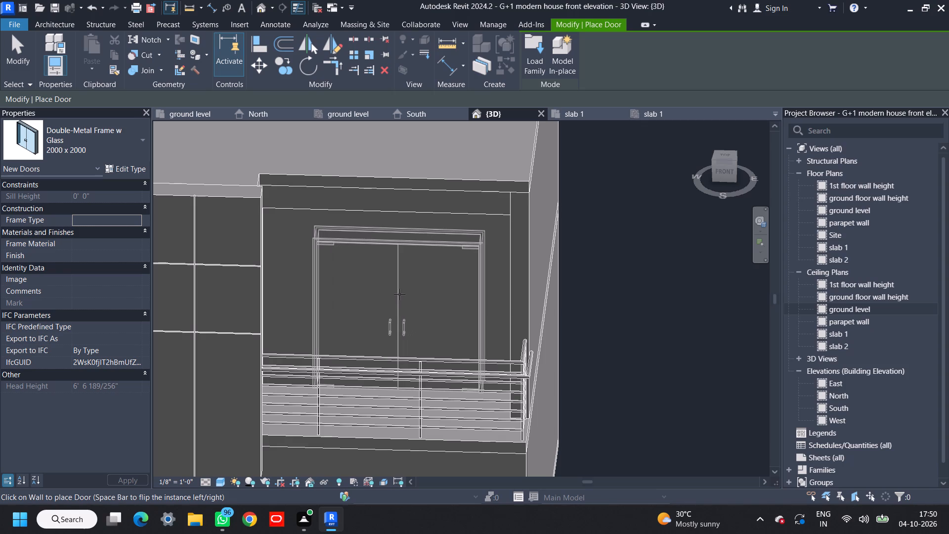
# Set the Double-Metal Frame w Glass door type's width to 5' and height to 7'.
pyautogui.click(120, 169)
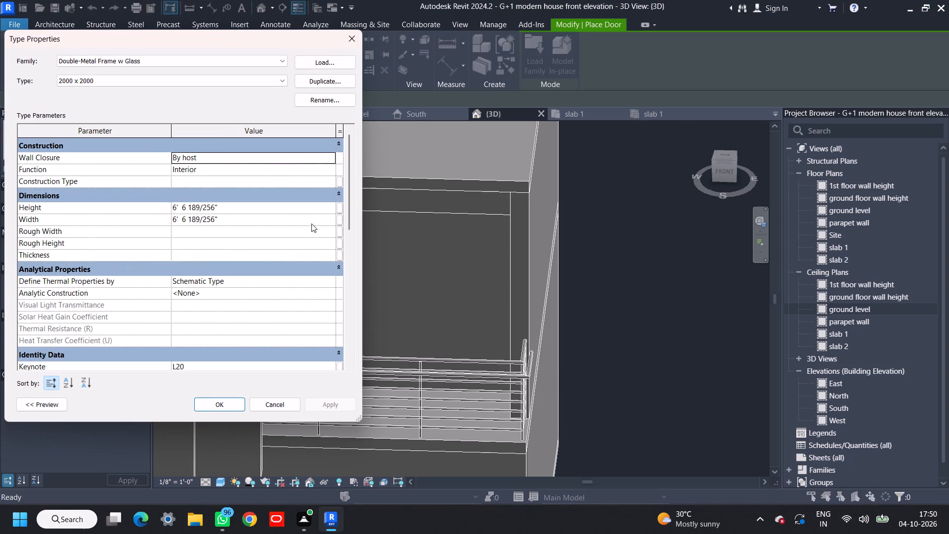
pyautogui.click(230, 222)
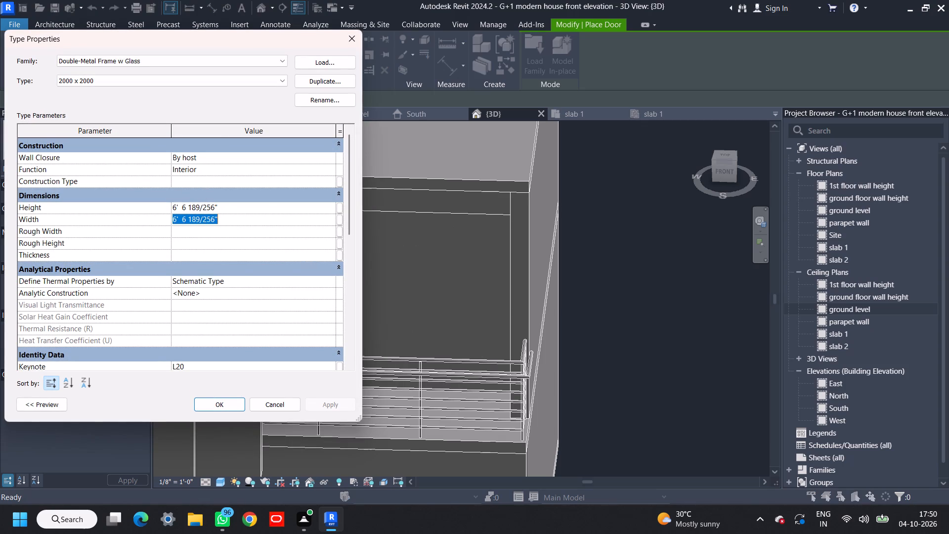
pyautogui.write("5'")
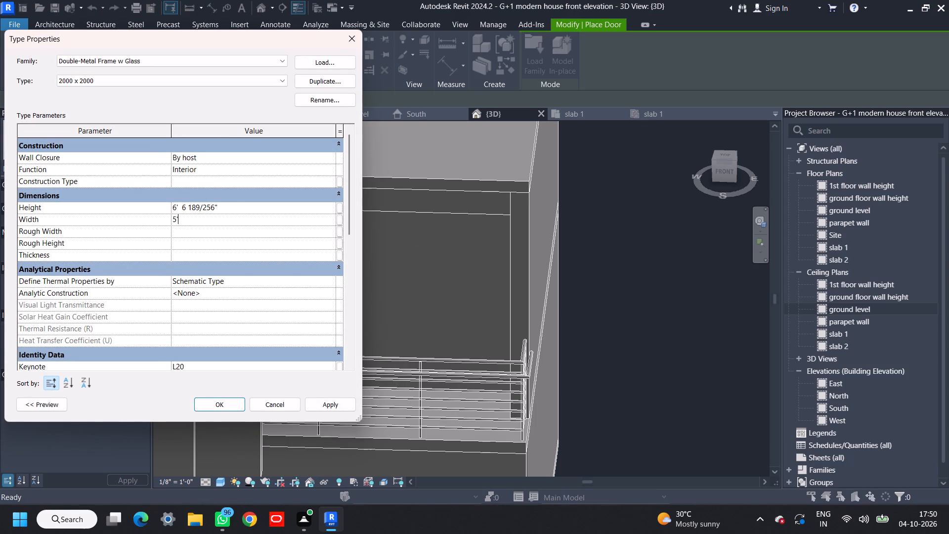
pyautogui.click(231, 209)
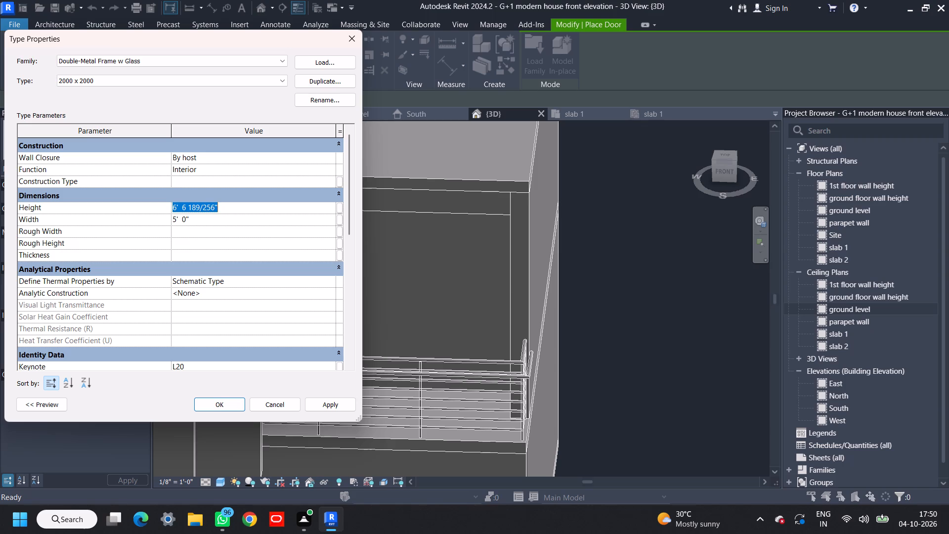
pyautogui.write("7'")
pyautogui.press('Return')
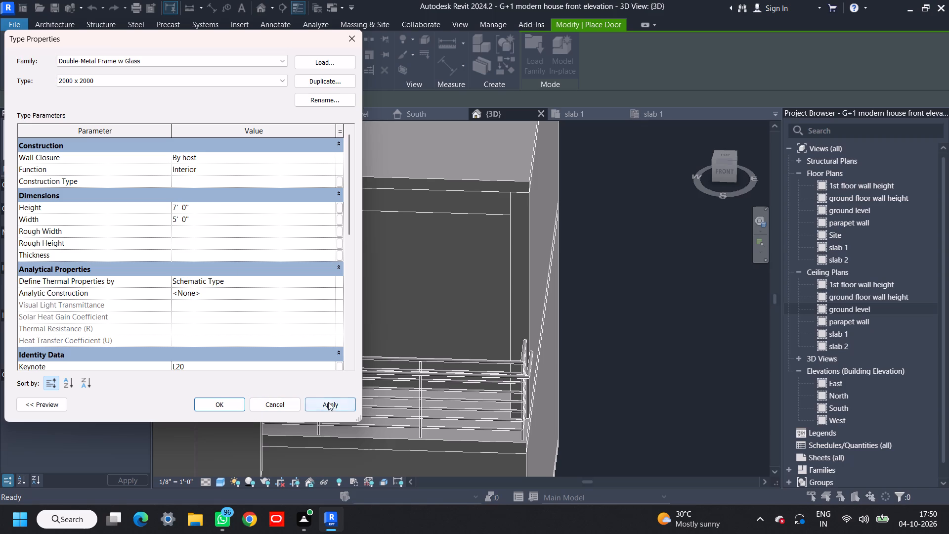
pyautogui.click(328, 402)
pyautogui.click(237, 402)
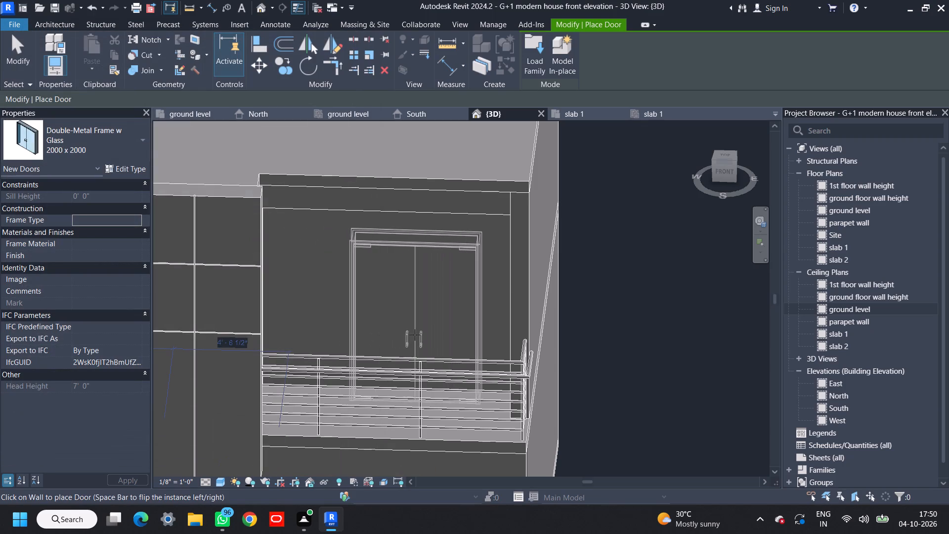
# Place one Double-Metal Frame w Glass door on the upper-floor wall behind the balcony railing and finish door placement.
pyautogui.click(409, 335)
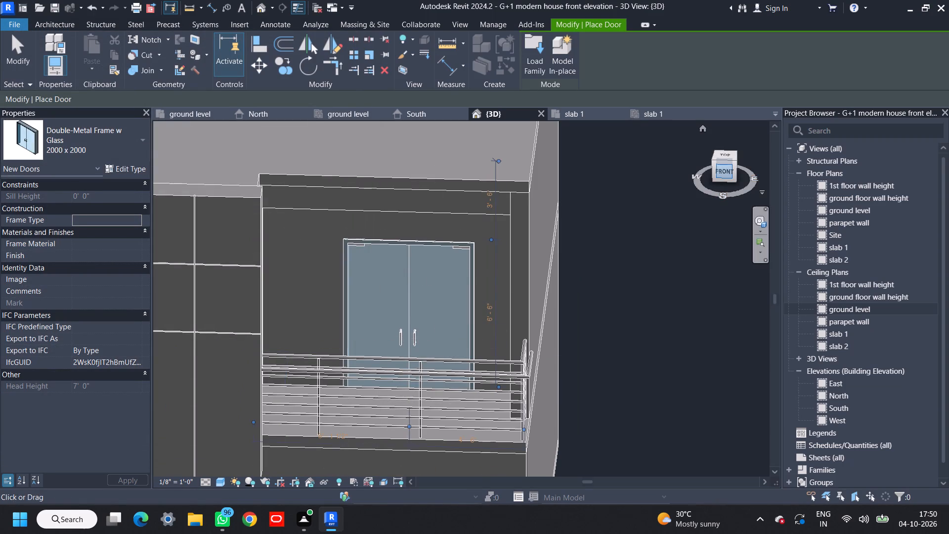
pyautogui.click(731, 178)
pyautogui.scroll(-4, 538, 317)
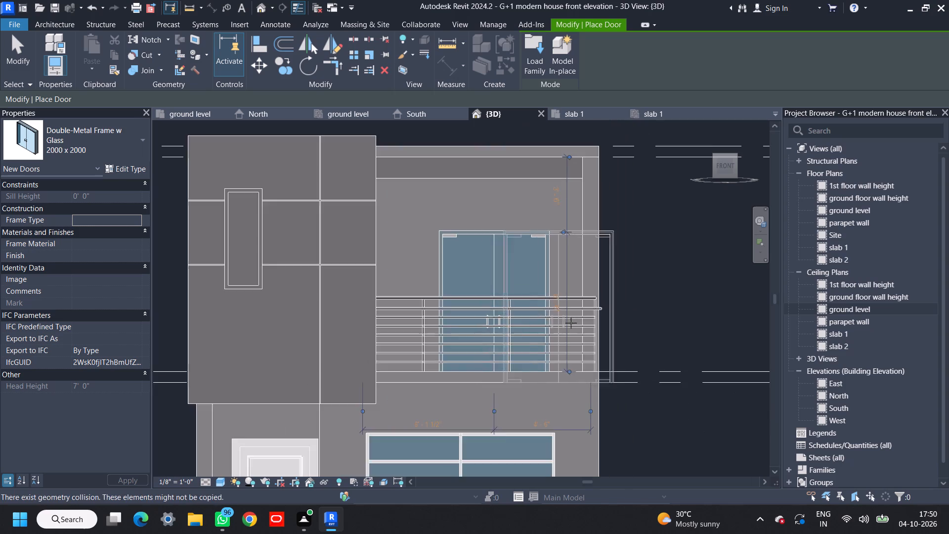
pyautogui.scroll(-3, 578, 324)
pyautogui.press('space')
pyautogui.scroll(-2, 618, 337)
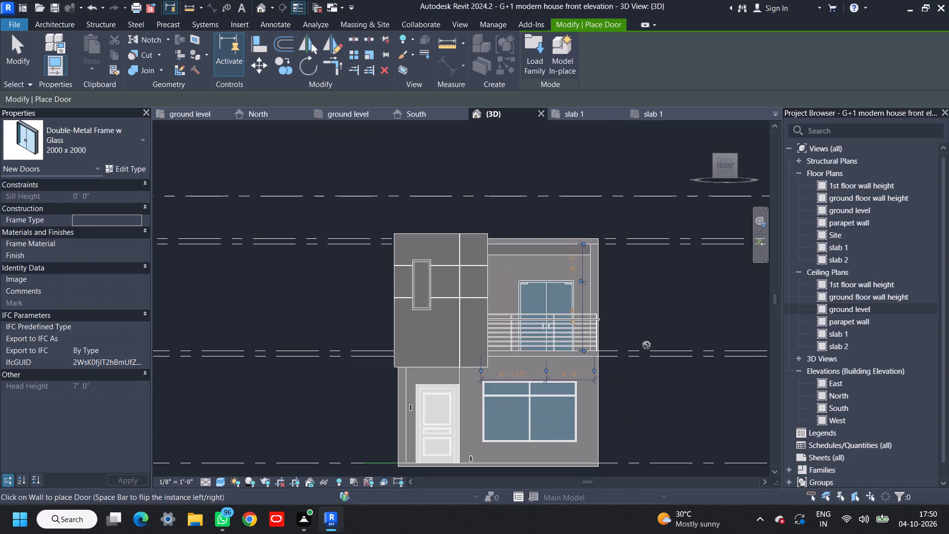
pyautogui.keyDown('shift'); pyautogui.moveTo(647, 348); pyautogui.dragTo(626, 432, button='middle'); pyautogui.keyUp('shift')
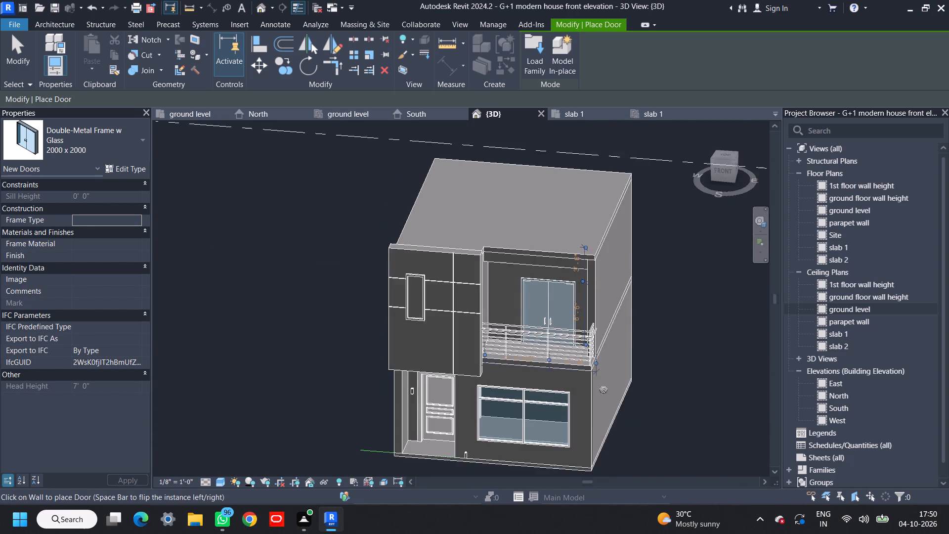
pyautogui.scroll(13, 548, 295)
pyautogui.press('Escape')
pyautogui.press('Escape')
pyautogui.press('Escape')
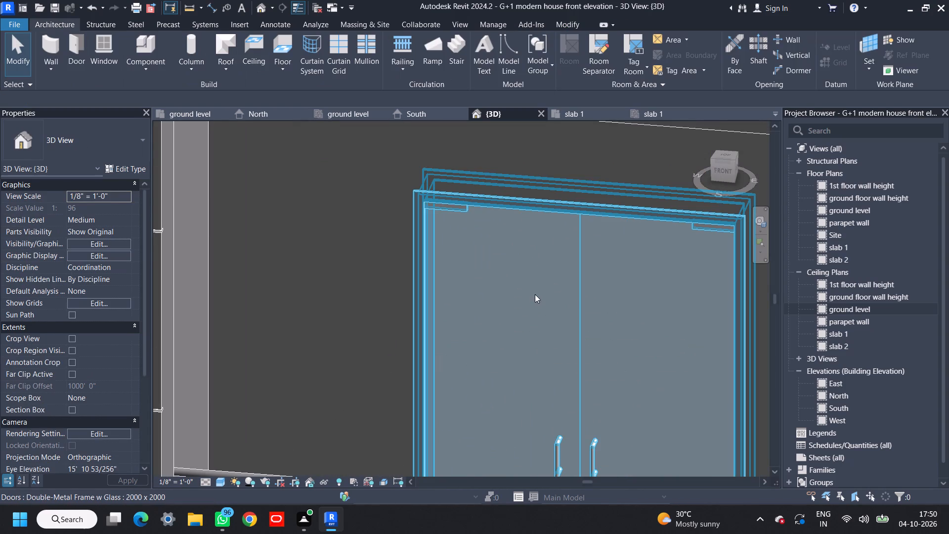
# Examine the placed balcony door and its frame from several angles and from the front.
pyautogui.moveTo(522, 260); pyautogui.dragTo(488, 262, button='middle')
pyautogui.keyDown('shift'); pyautogui.moveTo(549, 264); pyautogui.dragTo(468, 281, button='middle'); pyautogui.keyUp('shift')
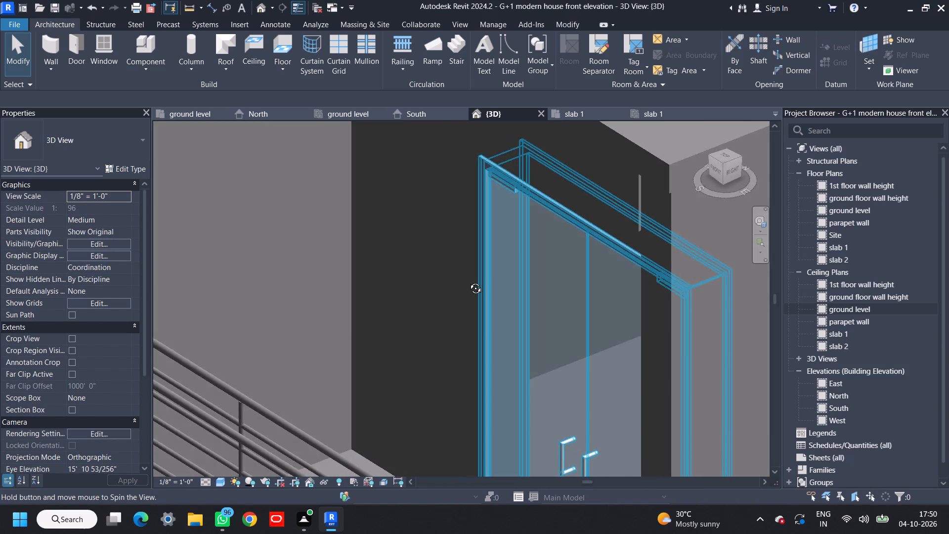
pyautogui.keyDown('shift'); pyautogui.moveTo(468, 281); pyautogui.dragTo(558, 310, button='middle'); pyautogui.keyUp('shift')
pyautogui.scroll(-10, 559, 311)
pyautogui.keyDown('shift'); pyautogui.moveTo(591, 332); pyautogui.dragTo(604, 375, button='middle'); pyautogui.keyUp('shift')
pyautogui.moveTo(693, 360); pyautogui.dragTo(632, 364, button='middle')
pyautogui.keyDown('shift'); pyautogui.moveTo(589, 360); pyautogui.dragTo(565, 324, button='middle'); pyautogui.keyUp('shift')
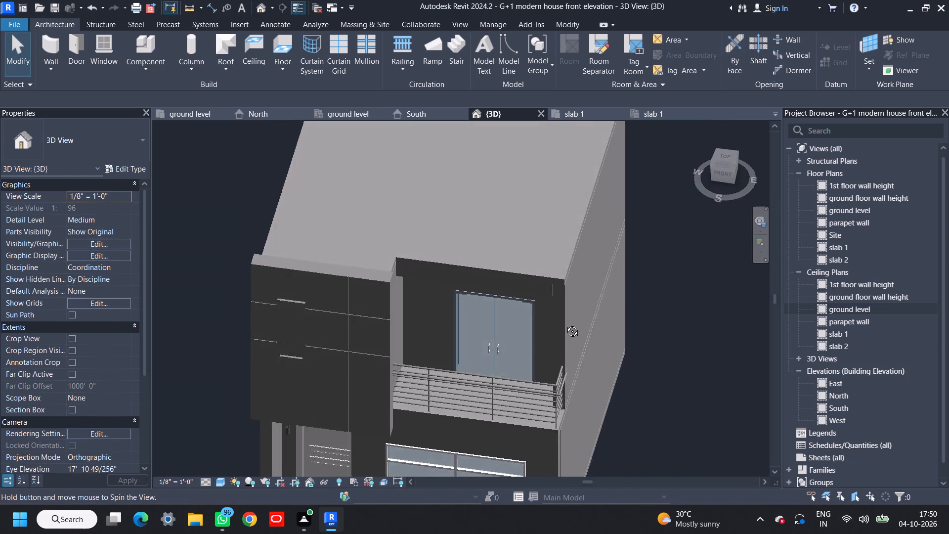
pyautogui.keyDown('shift'); pyautogui.moveTo(565, 324); pyautogui.dragTo(589, 308, button='middle'); pyautogui.keyUp('shift')
pyautogui.scroll(3, 589, 310)
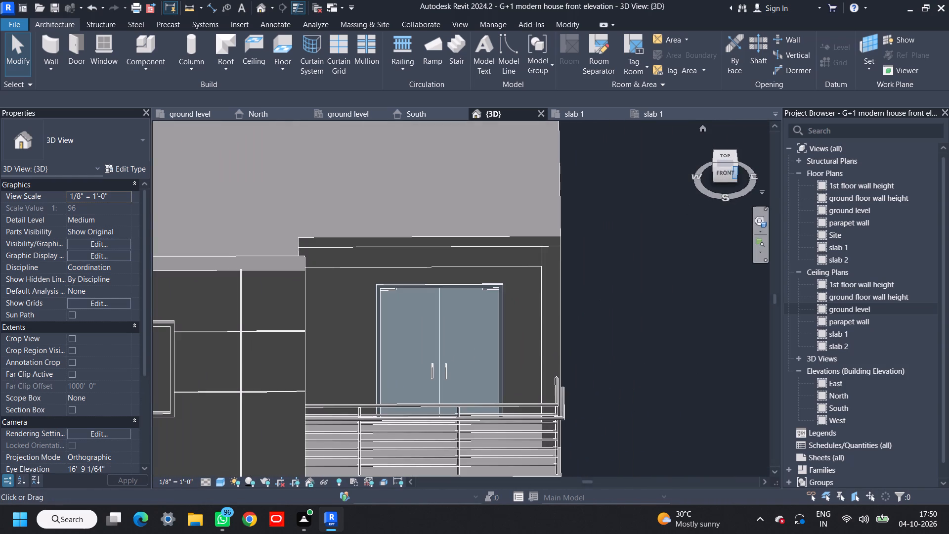
pyautogui.click(733, 173)
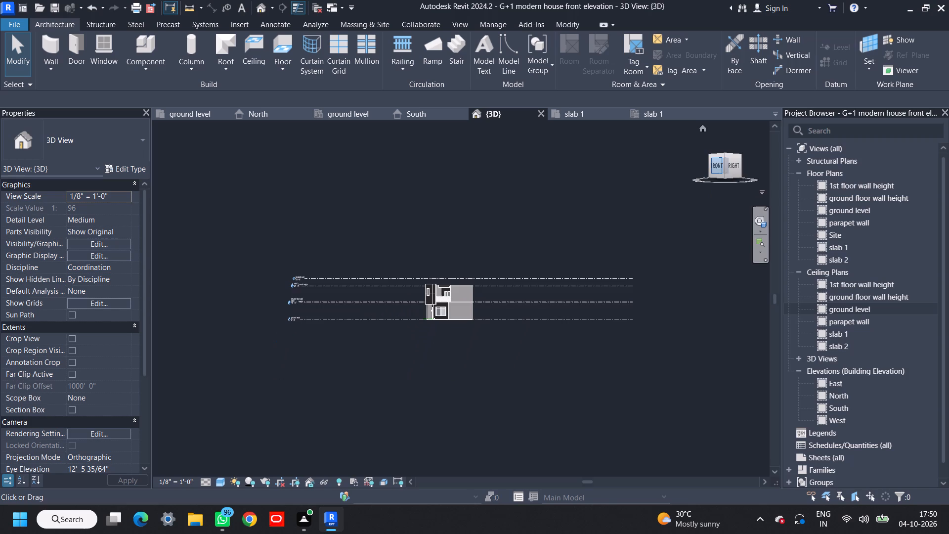
pyautogui.click(716, 167)
pyautogui.scroll(15, 441, 308)
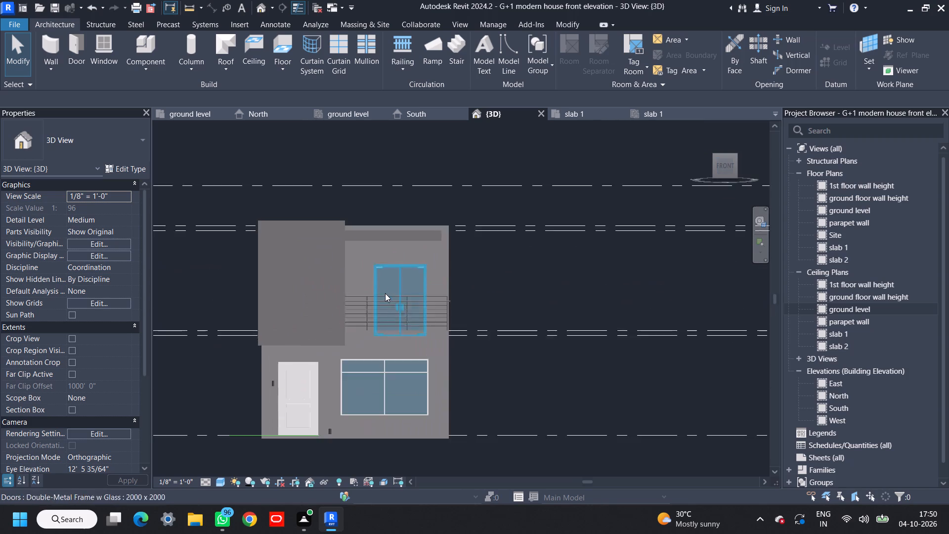
pyautogui.scroll(4, 385, 293)
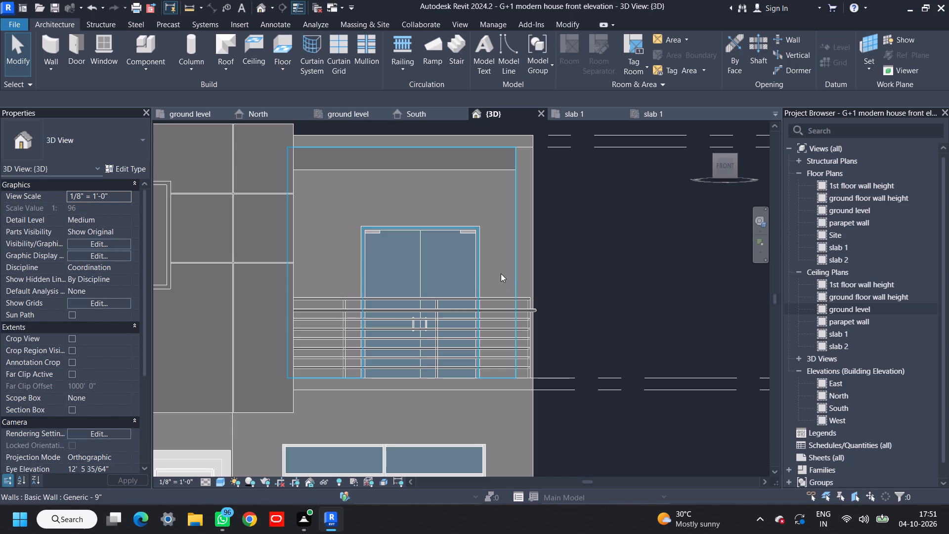
# Open the balcony door's Double-Metal Frame w Glass family for editing.
pyautogui.scroll(5, 480, 267)
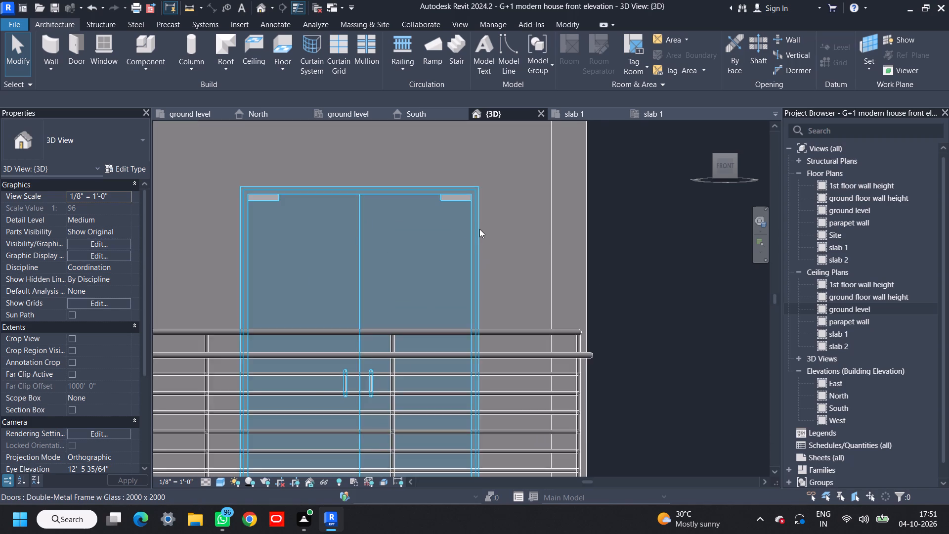
pyautogui.scroll(3, 479, 227)
pyautogui.doubleClick(446, 232)
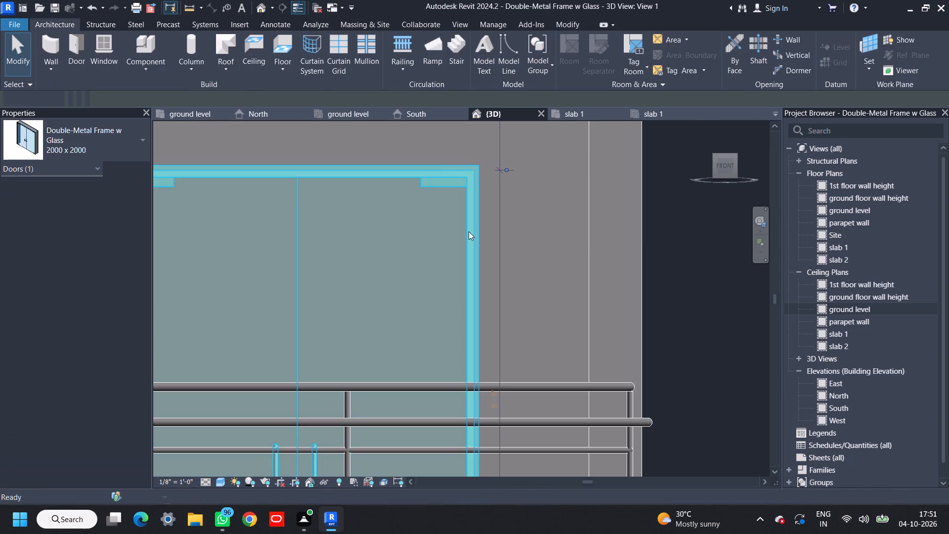
pyautogui.scroll(3, 585, 266)
pyautogui.scroll(3, 524, 271)
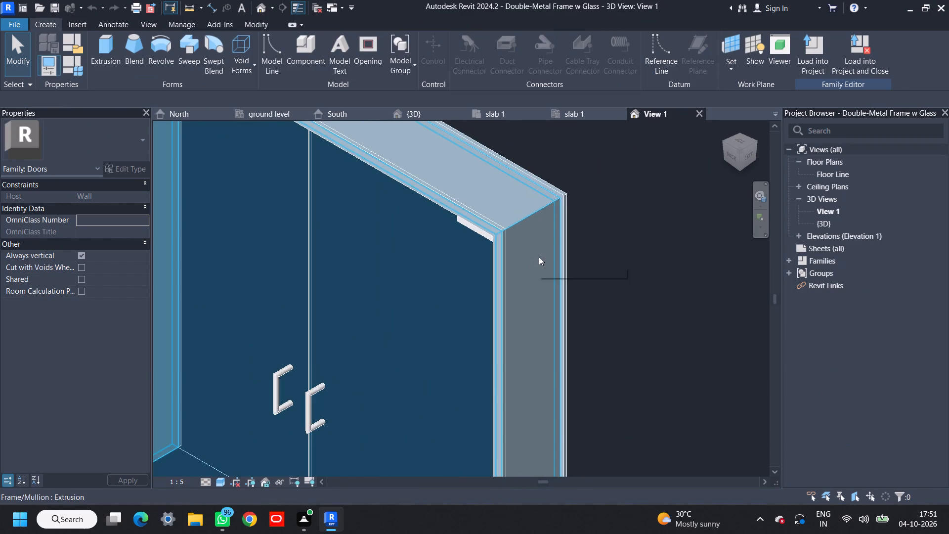
pyautogui.scroll(-7, 539, 257)
pyautogui.scroll(3, 533, 228)
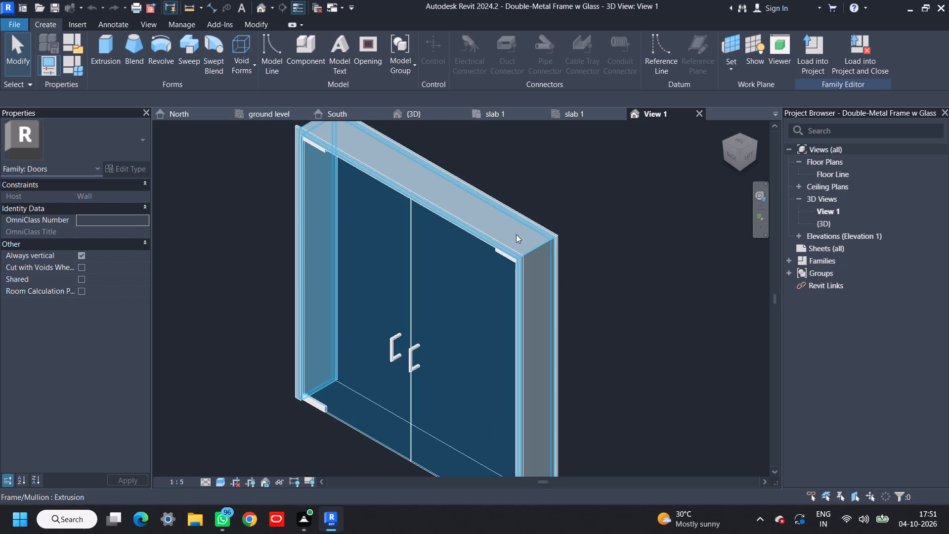
# Search the door family's materials for iron, and clear the search.
pyautogui.click(263, 27)
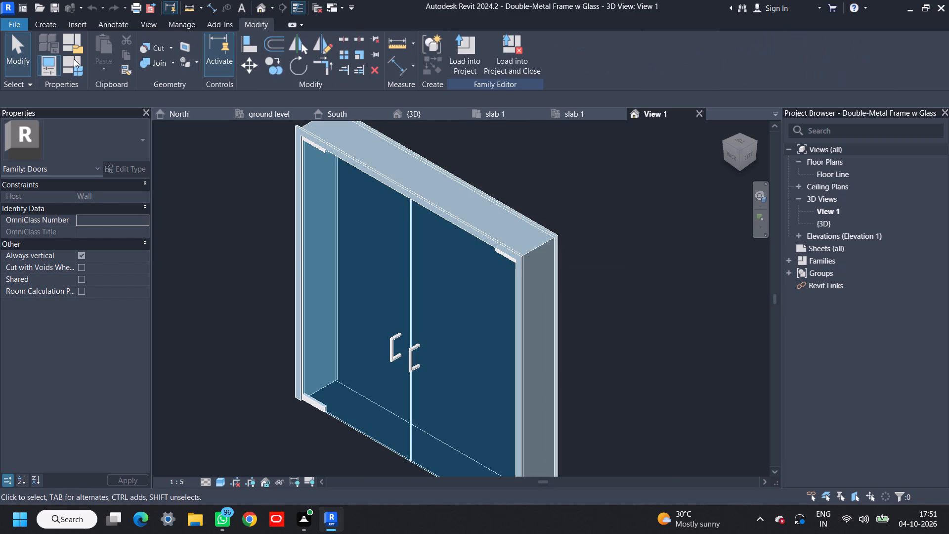
pyautogui.click(176, 25)
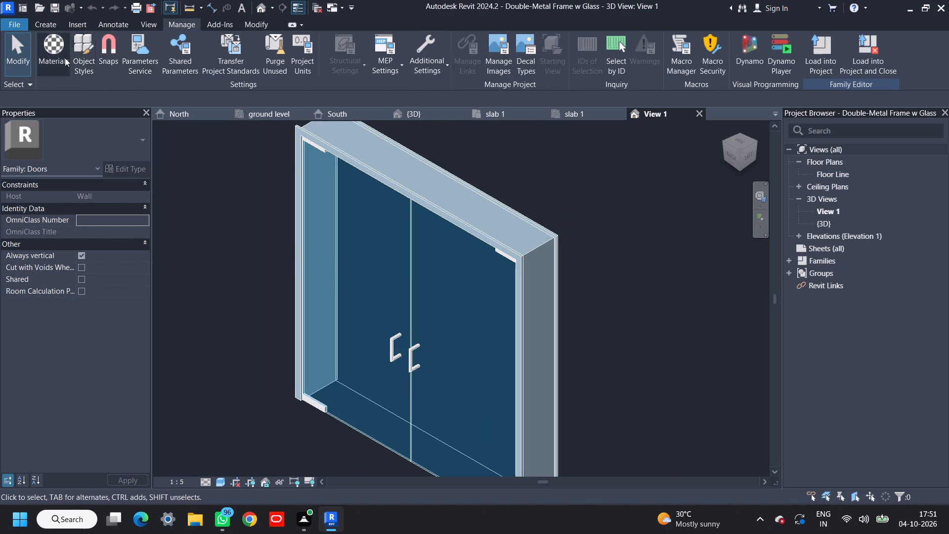
pyautogui.click(50, 53)
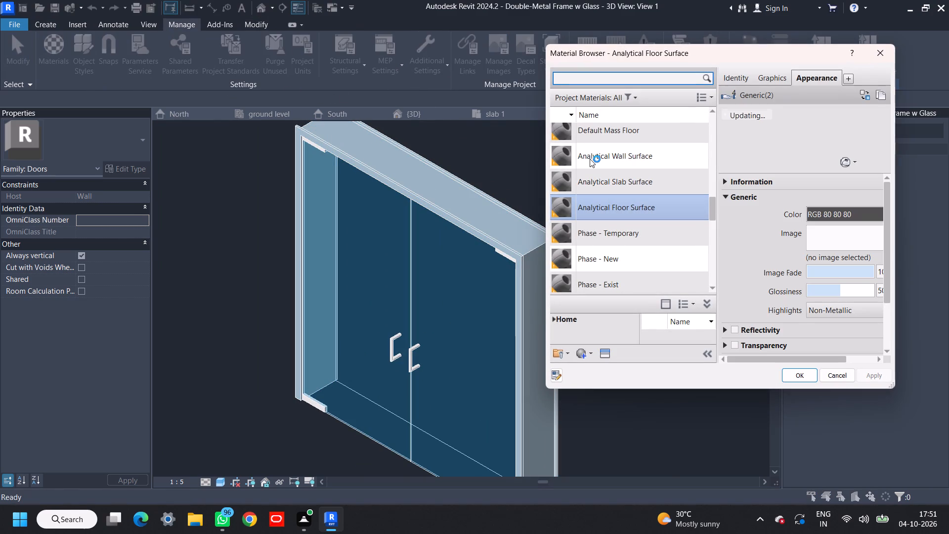
pyautogui.click(631, 79)
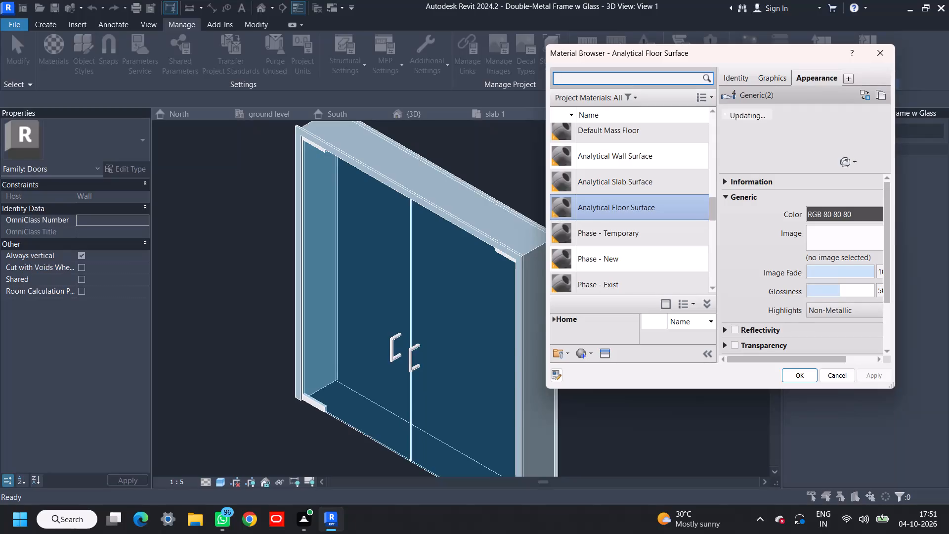
pyautogui.write('iron')
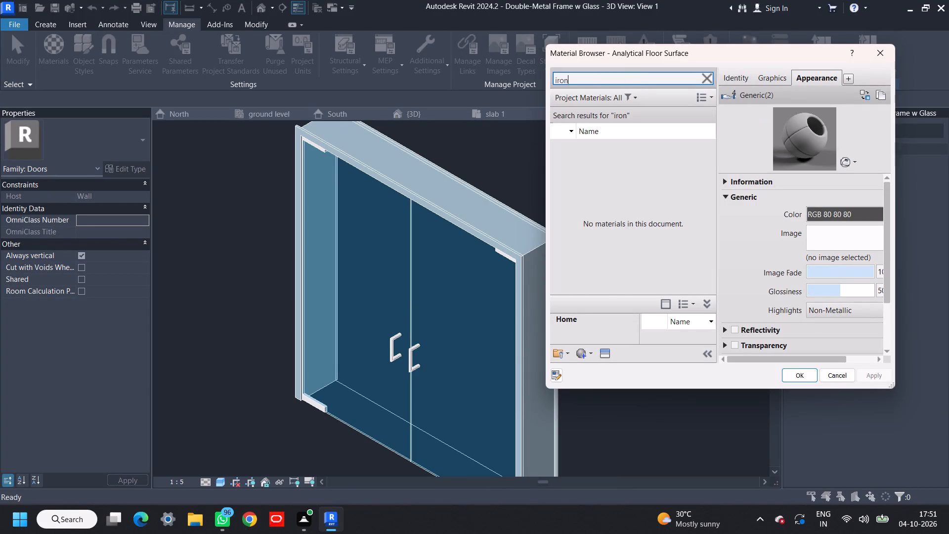
pyautogui.click(702, 80)
# Sort the door family's materials by name and look through them for a suitable metal.
pyautogui.click(607, 119)
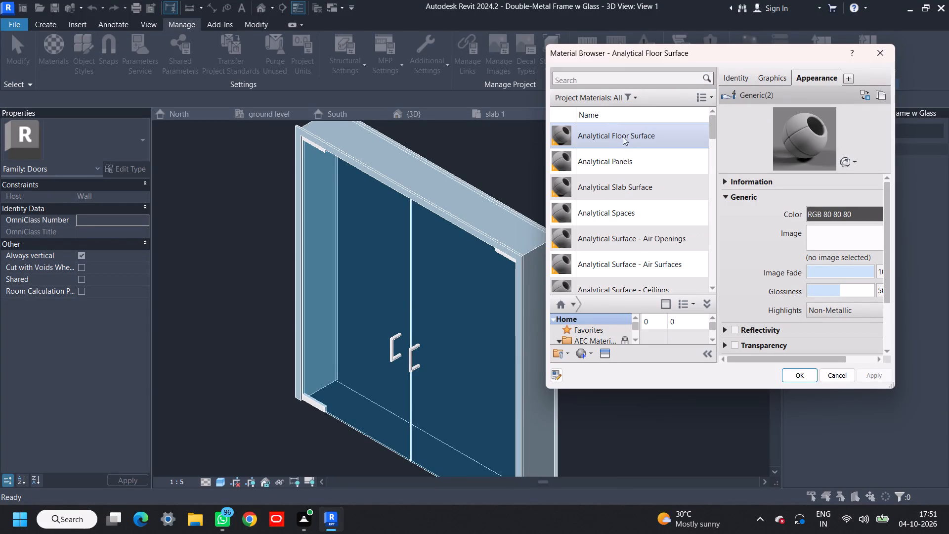
pyautogui.scroll(-11, 648, 222)
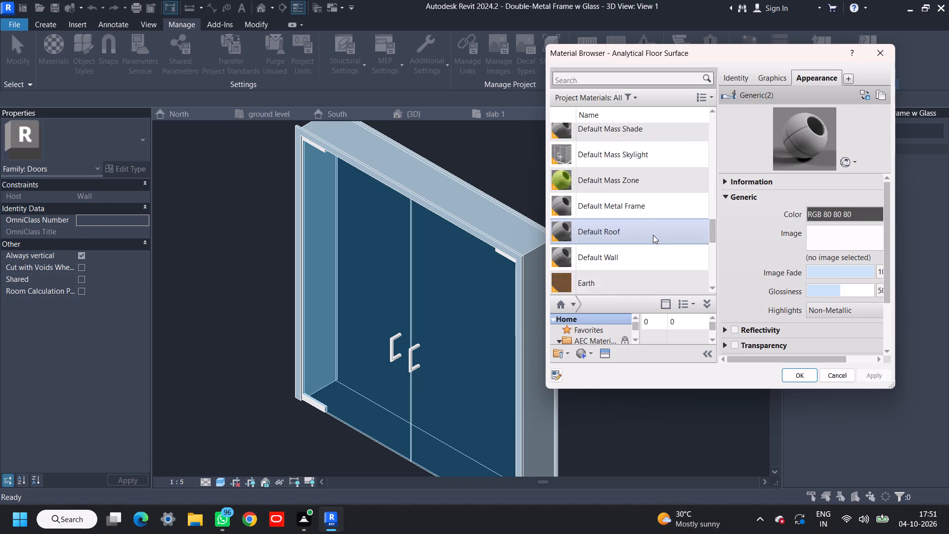
pyautogui.scroll(-1, 653, 235)
pyautogui.scroll(2, 653, 235)
pyautogui.scroll(-9, 653, 235)
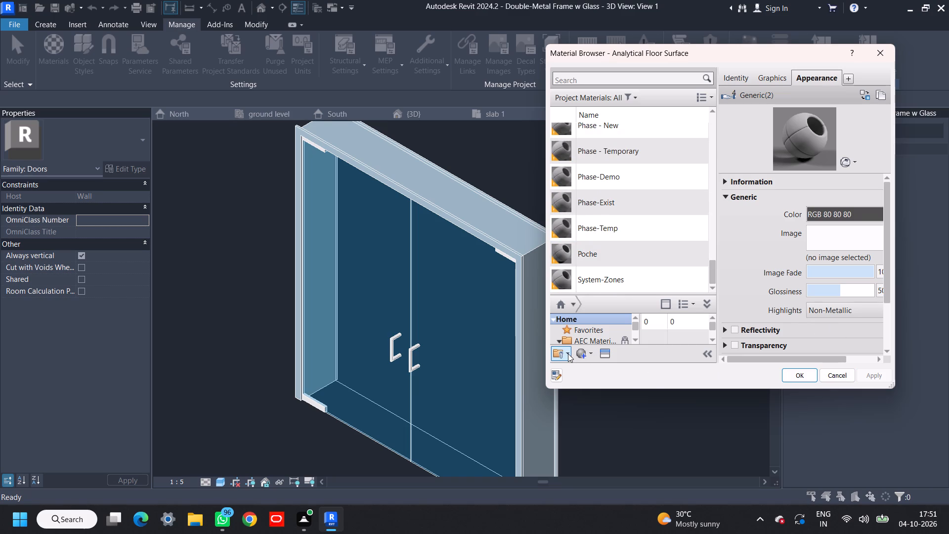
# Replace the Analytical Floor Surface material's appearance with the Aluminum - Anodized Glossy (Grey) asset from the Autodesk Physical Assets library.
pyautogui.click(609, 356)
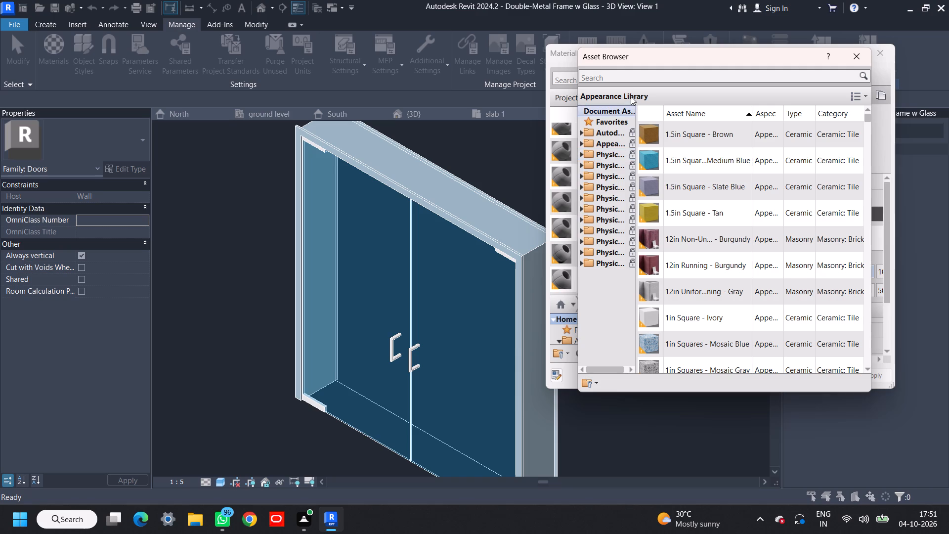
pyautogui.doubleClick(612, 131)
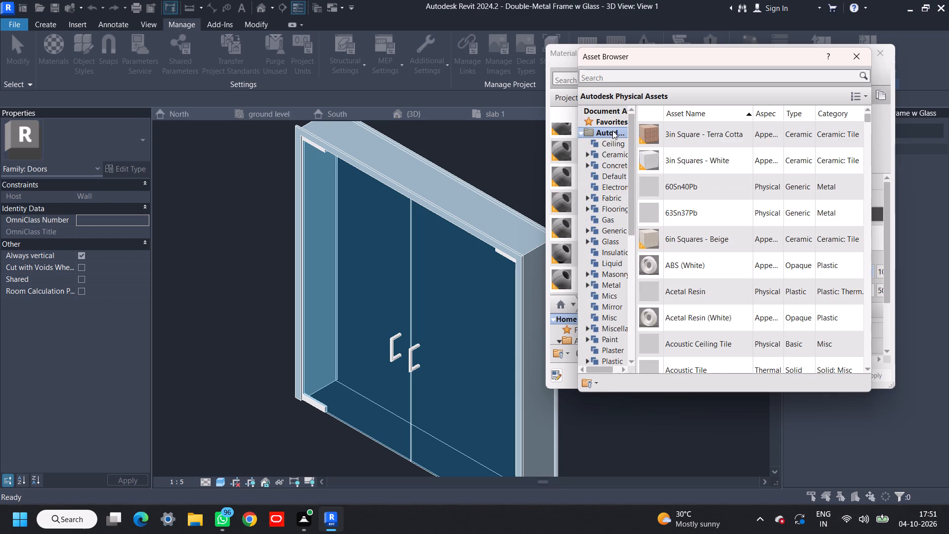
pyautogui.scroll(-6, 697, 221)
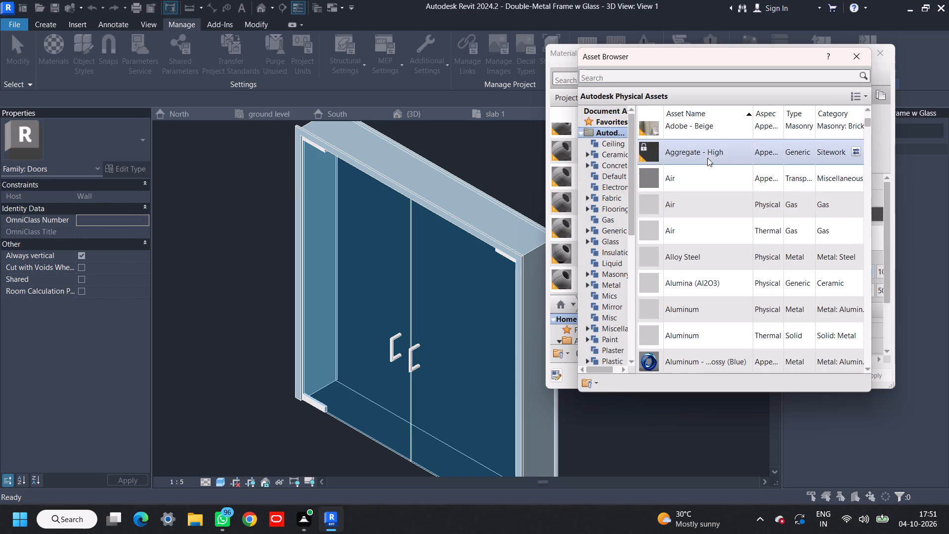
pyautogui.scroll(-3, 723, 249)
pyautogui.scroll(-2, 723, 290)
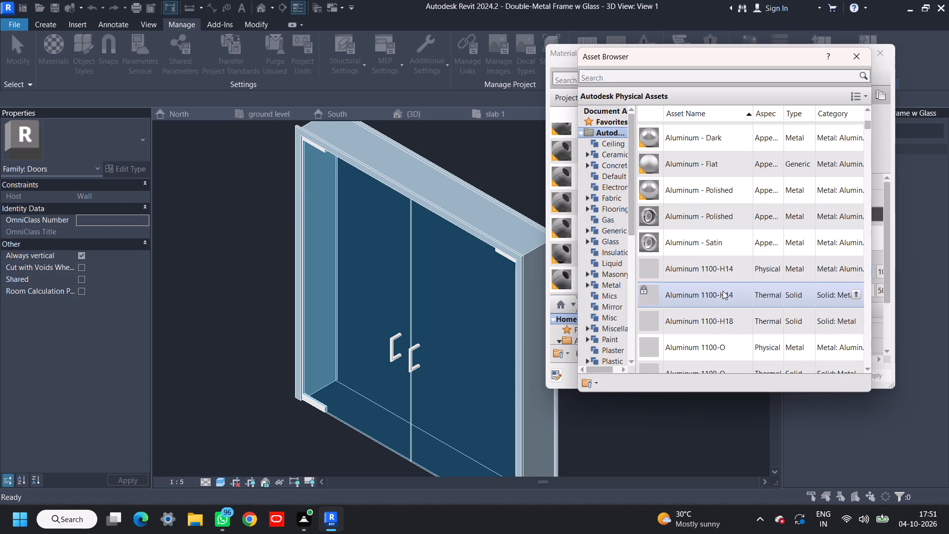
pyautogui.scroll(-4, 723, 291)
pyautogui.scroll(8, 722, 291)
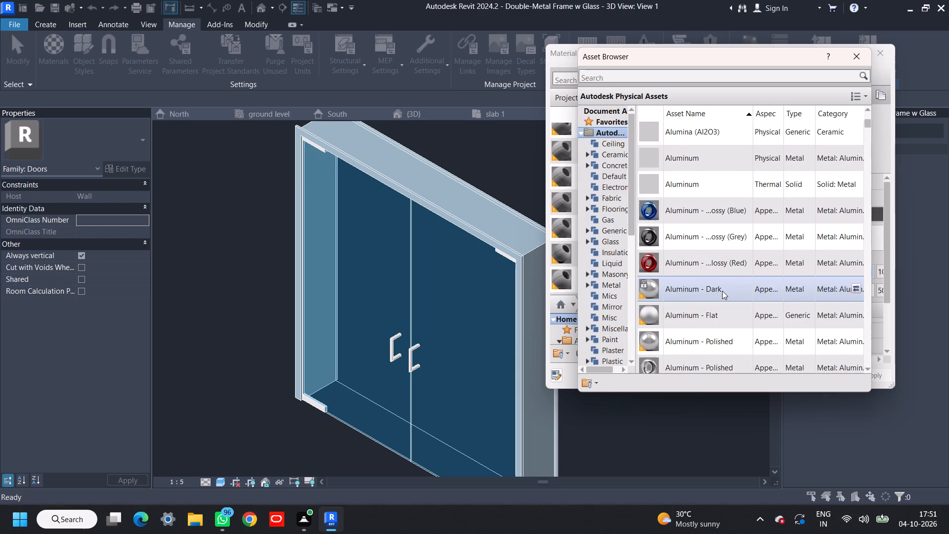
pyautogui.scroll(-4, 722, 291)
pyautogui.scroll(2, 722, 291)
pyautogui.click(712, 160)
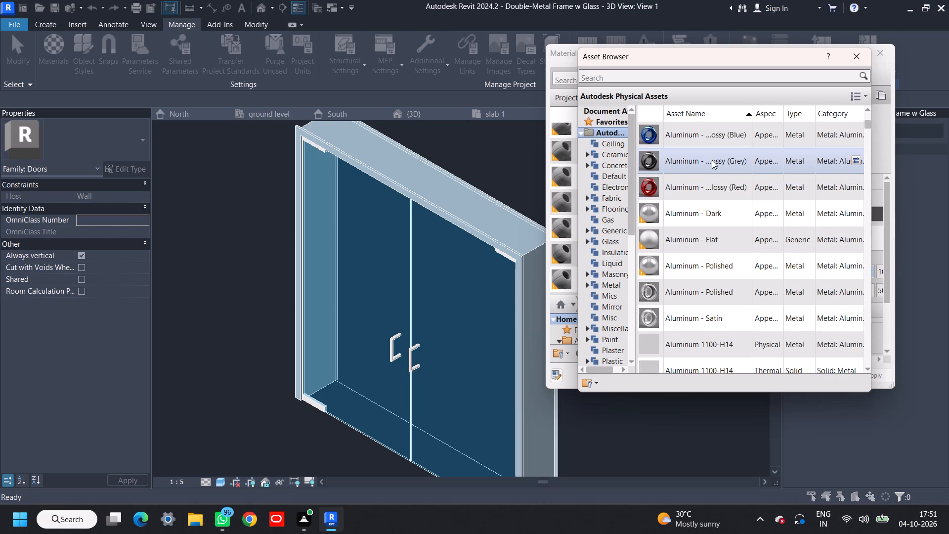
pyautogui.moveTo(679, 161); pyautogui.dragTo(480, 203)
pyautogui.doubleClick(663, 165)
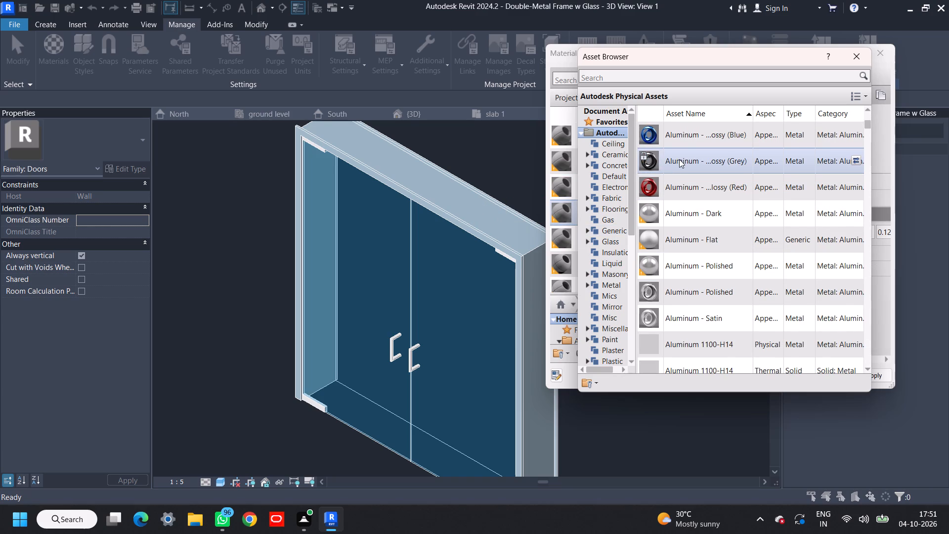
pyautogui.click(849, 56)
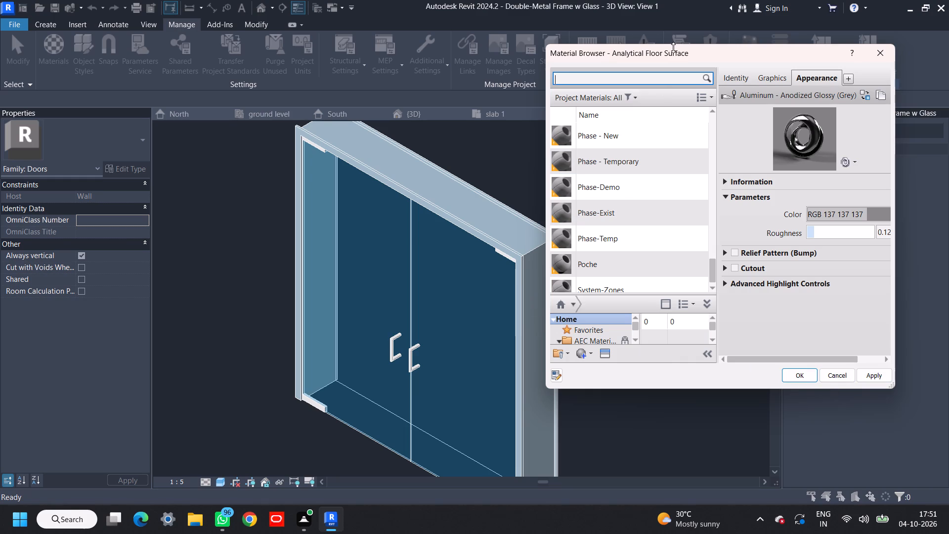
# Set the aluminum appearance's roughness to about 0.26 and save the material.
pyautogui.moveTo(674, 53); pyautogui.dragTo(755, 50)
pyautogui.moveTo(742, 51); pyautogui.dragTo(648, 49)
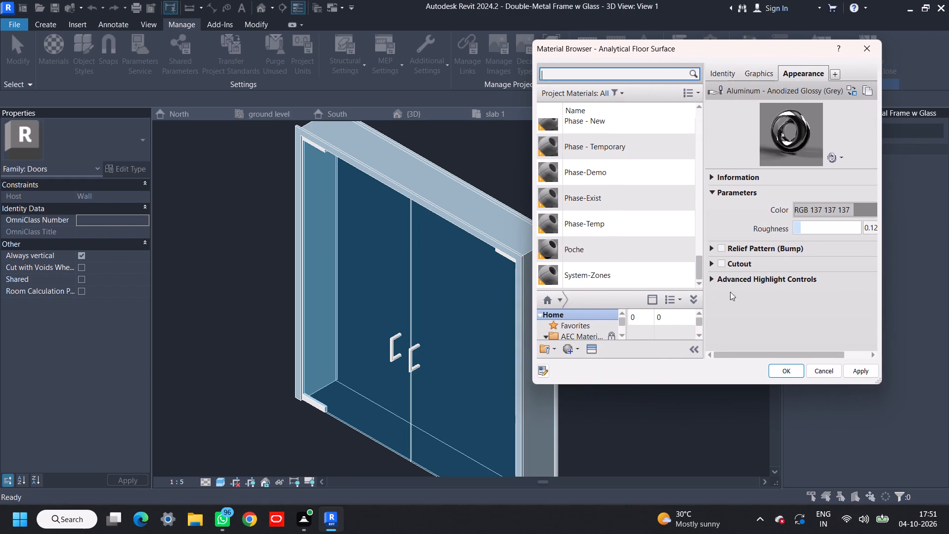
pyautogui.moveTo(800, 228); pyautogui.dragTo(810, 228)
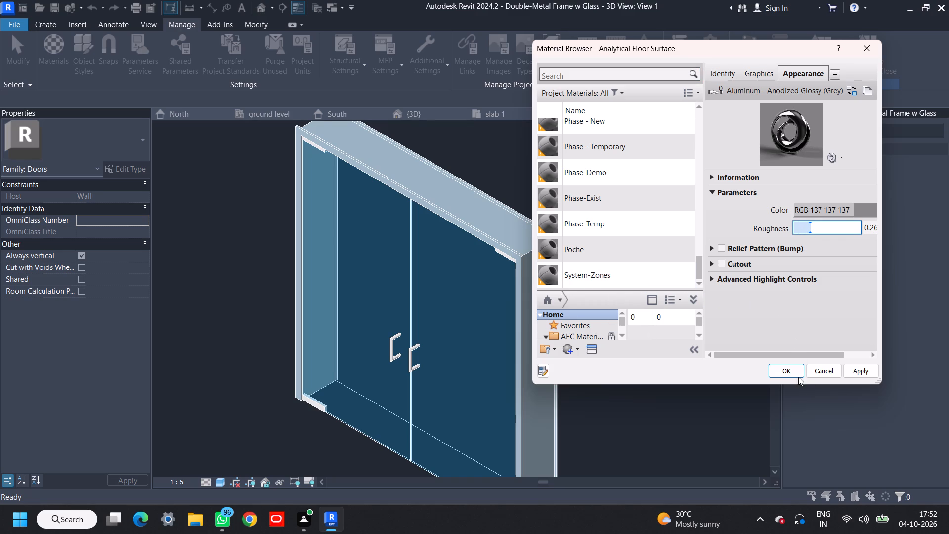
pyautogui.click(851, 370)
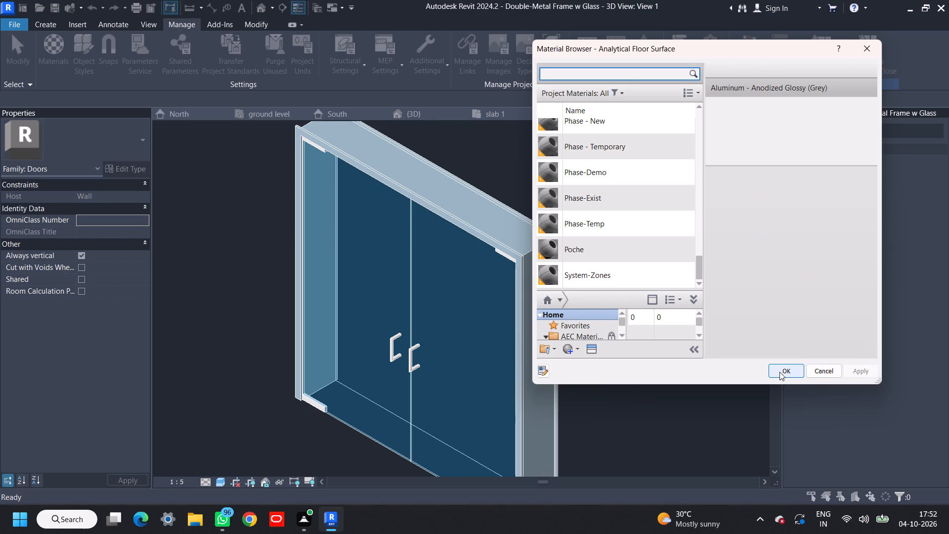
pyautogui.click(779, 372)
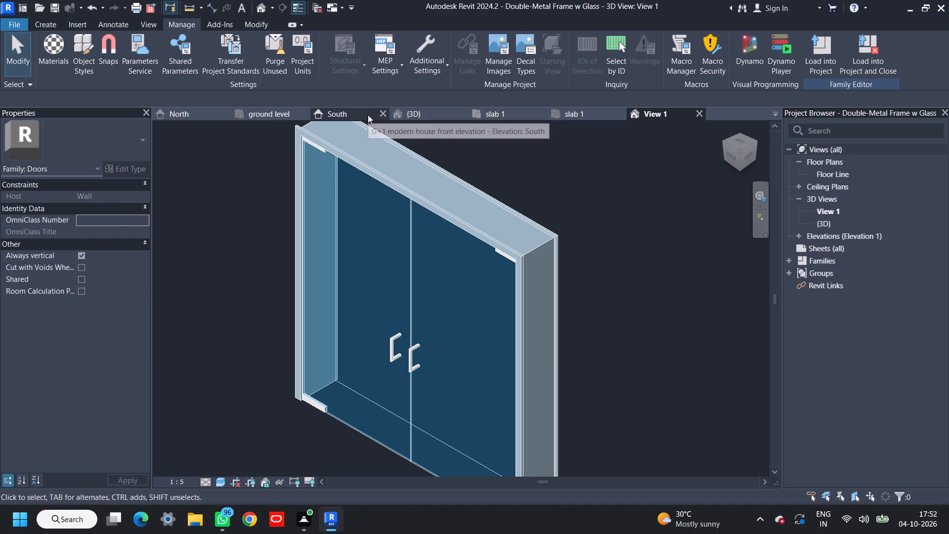
# Paint the door frame's outer top and side faces and its front trim faces with the Analytical Floor Surface material.
pyautogui.write('py')
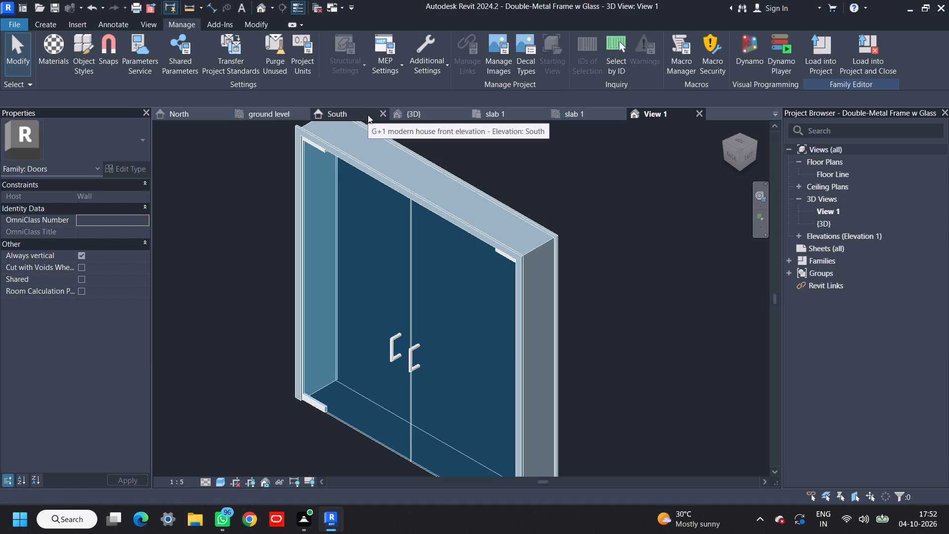
pyautogui.write('pt')
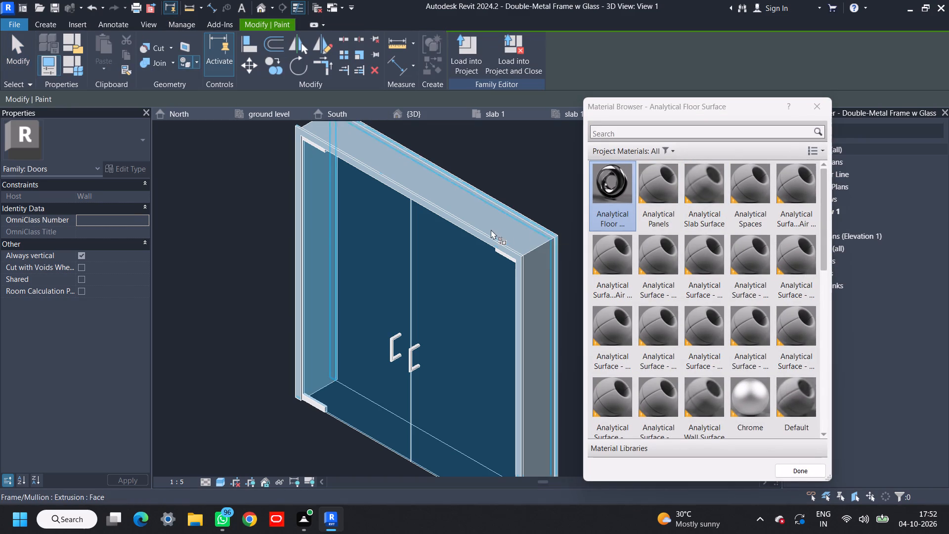
pyautogui.click(486, 217)
pyautogui.click(541, 280)
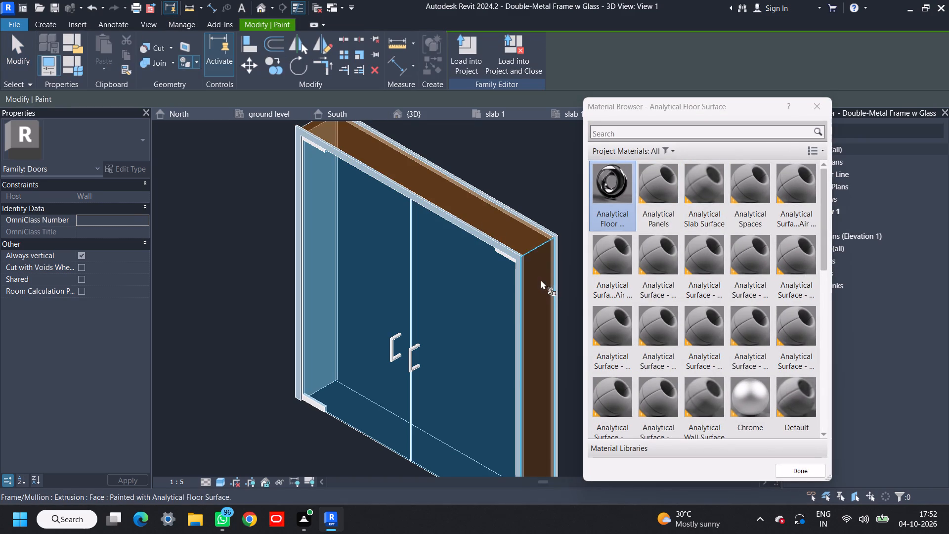
pyautogui.scroll(7, 541, 280)
pyautogui.click(488, 233)
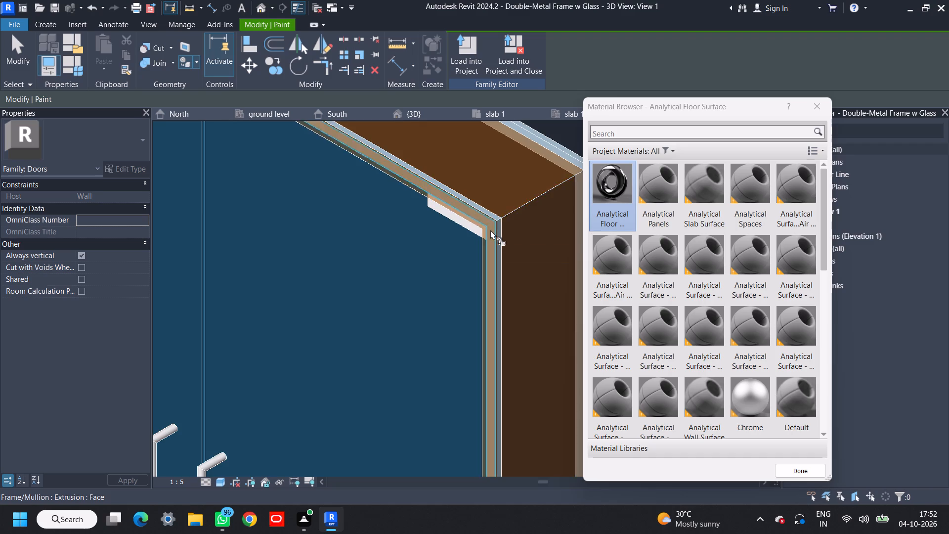
pyautogui.scroll(8, 493, 227)
pyautogui.click(510, 220)
pyautogui.click(490, 192)
pyautogui.scroll(-17, 489, 218)
pyautogui.scroll(15, 328, 178)
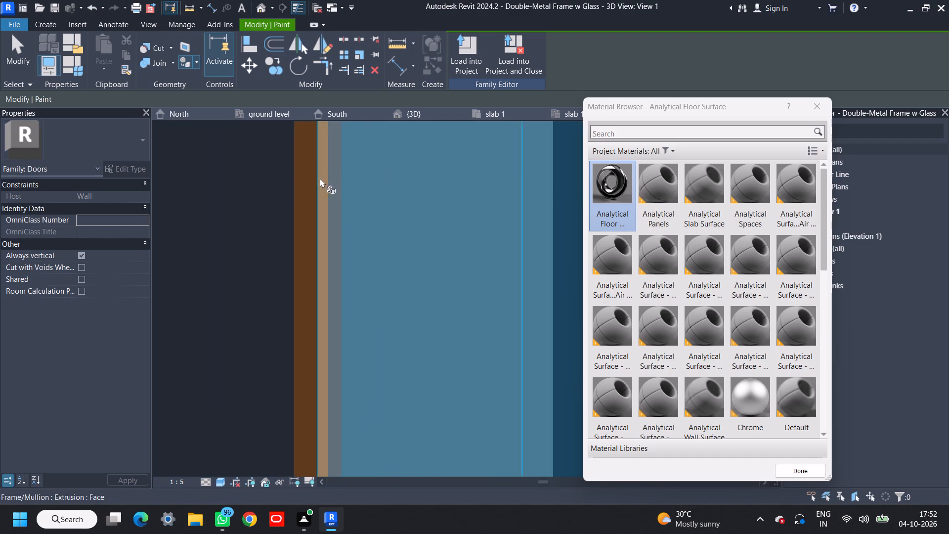
pyautogui.scroll(5, 320, 178)
pyautogui.scroll(-19, 325, 190)
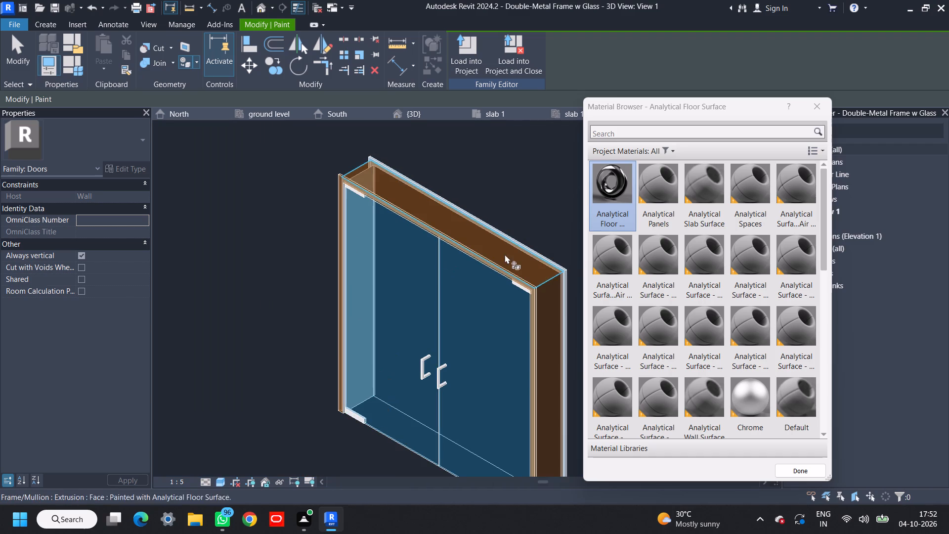
# Look through the family's paint materials, including Analytical Surface - Ceilings, for another frame finish, and leave the Paint command.
pyautogui.scroll(-4, 714, 361)
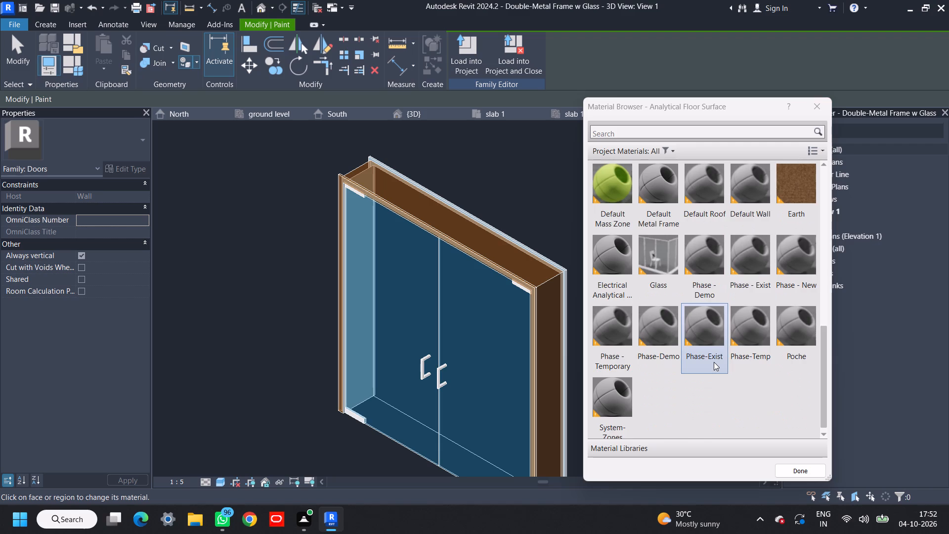
pyautogui.scroll(10, 714, 362)
pyautogui.scroll(-4, 713, 362)
pyautogui.scroll(3, 713, 362)
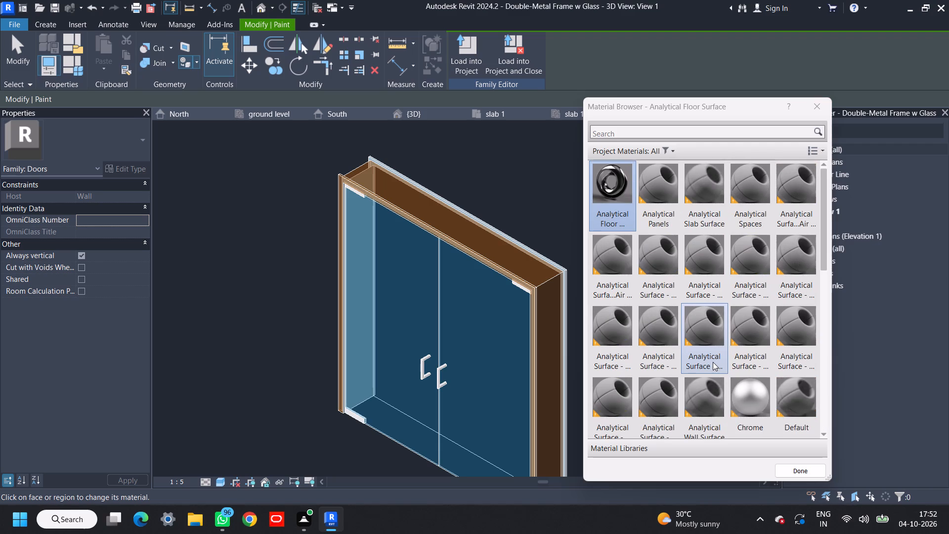
pyautogui.click(646, 259)
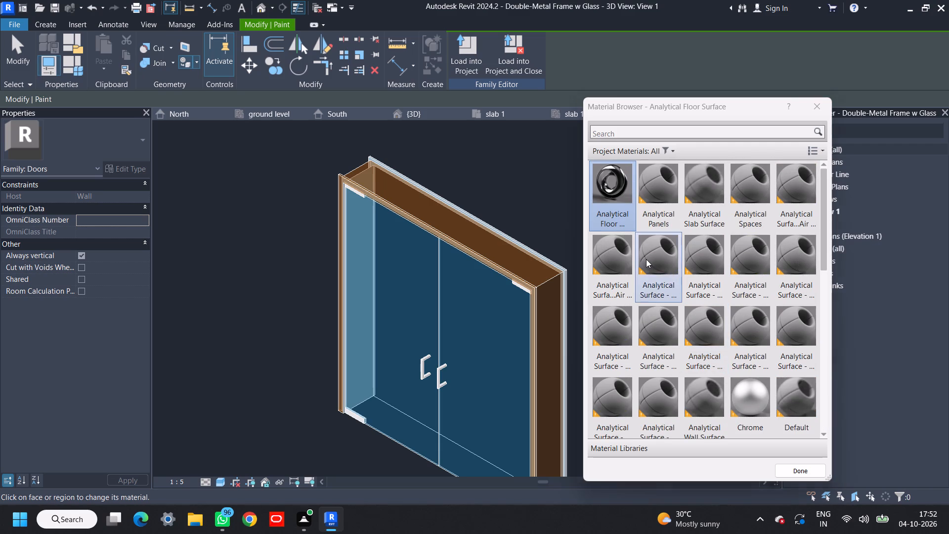
pyautogui.scroll(-5, 732, 327)
pyautogui.click(695, 396)
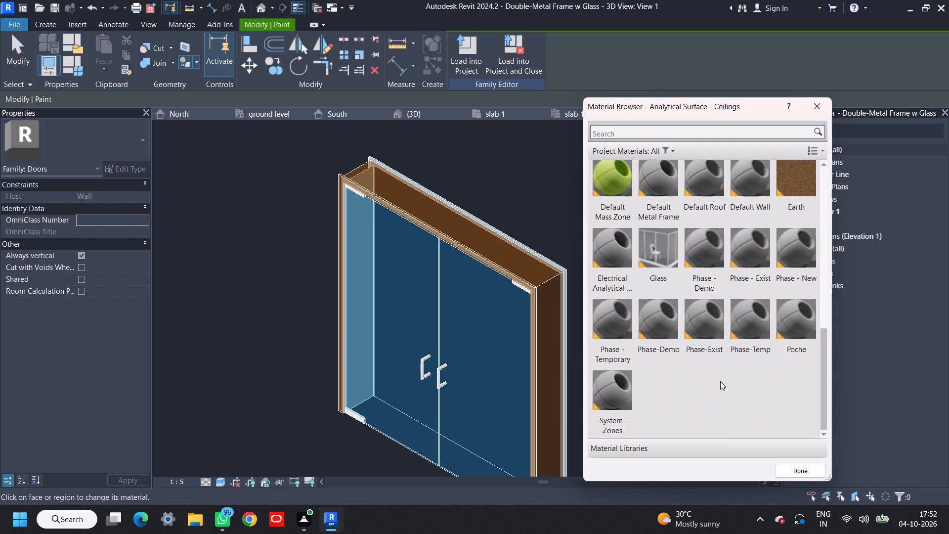
pyautogui.scroll(5, 720, 381)
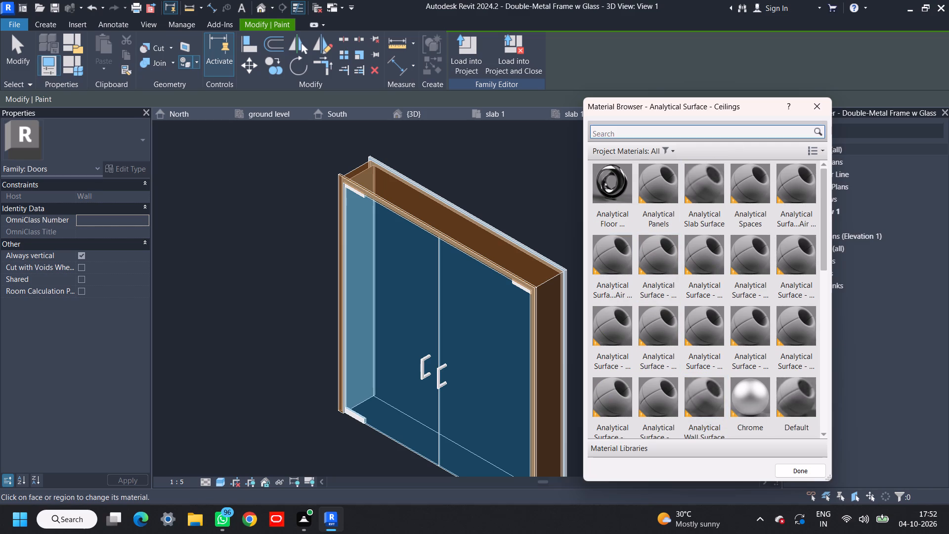
pyautogui.click(818, 149)
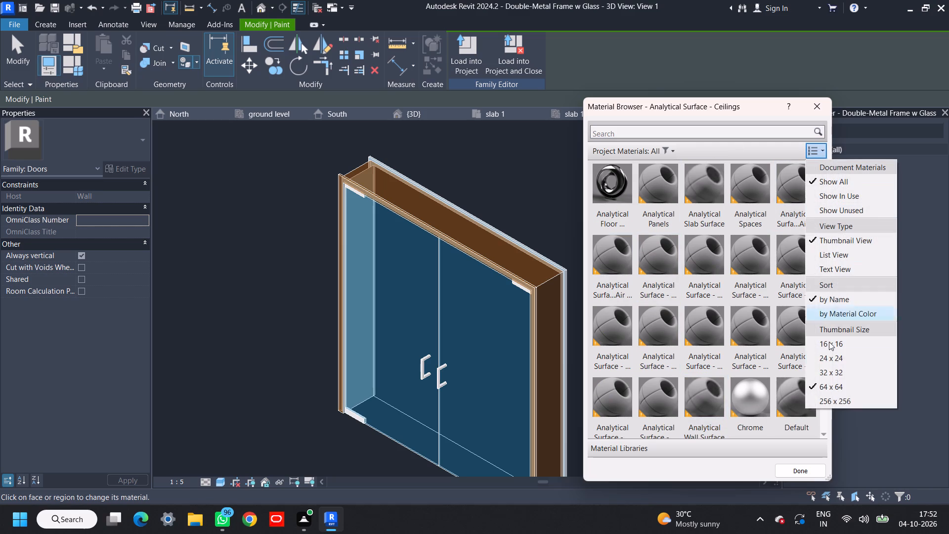
pyautogui.click(826, 456)
pyautogui.scroll(-18, 735, 442)
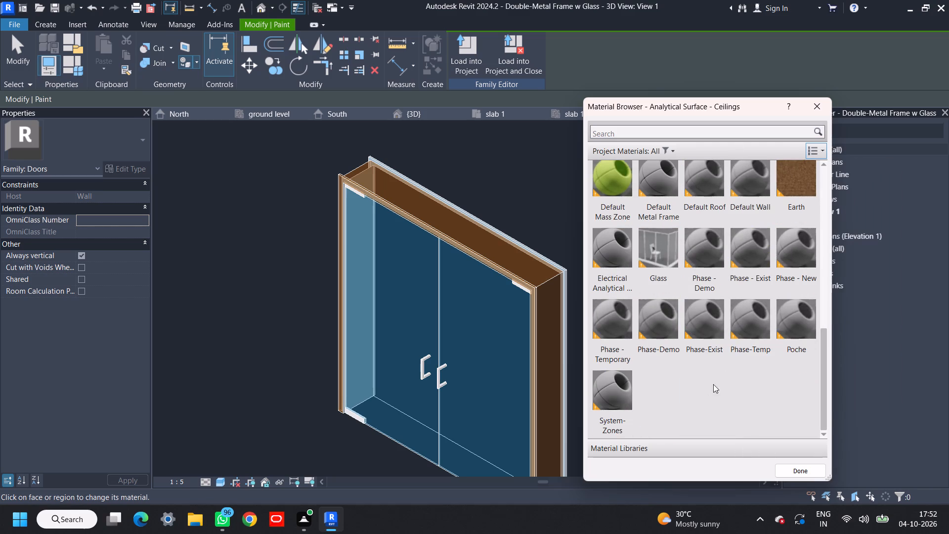
pyautogui.click(820, 102)
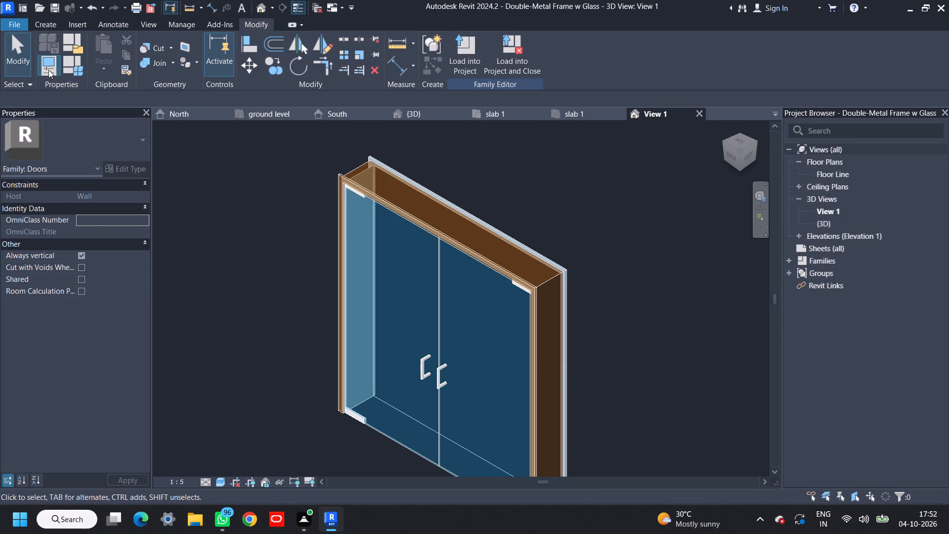
# Replace the Analytical Floor Surface material's appearance with the 6in Octagons - Dark Gray asset from the Appearance Library and save it.
pyautogui.click(51, 26)
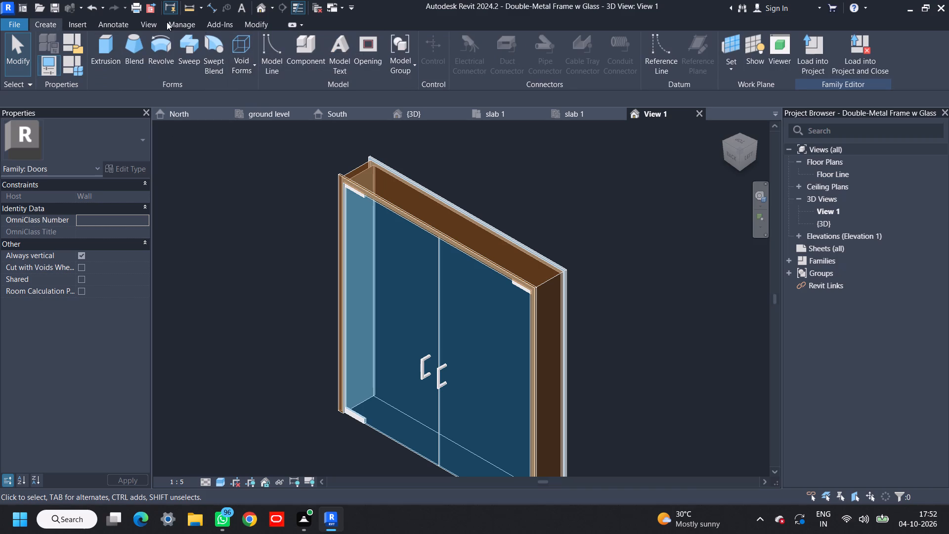
pyautogui.click(181, 22)
pyautogui.click(48, 44)
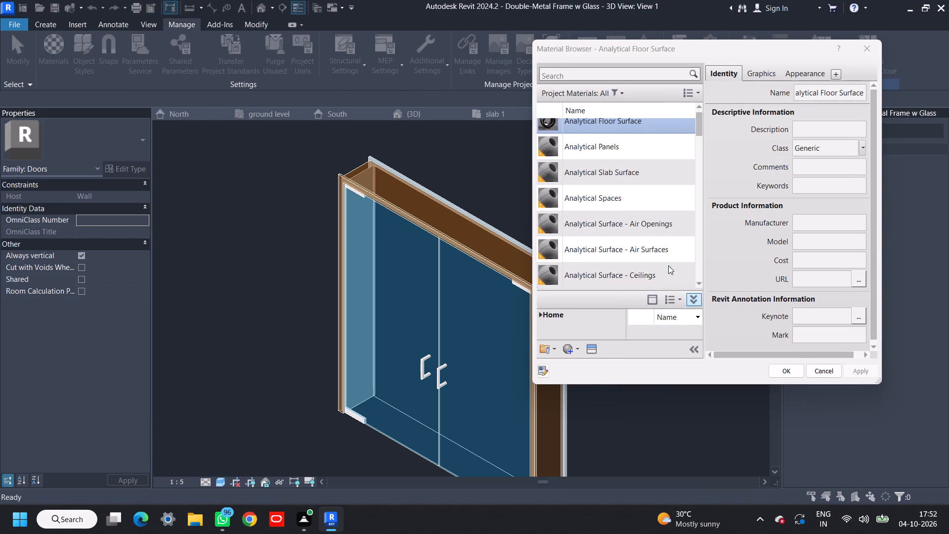
pyautogui.click(587, 352)
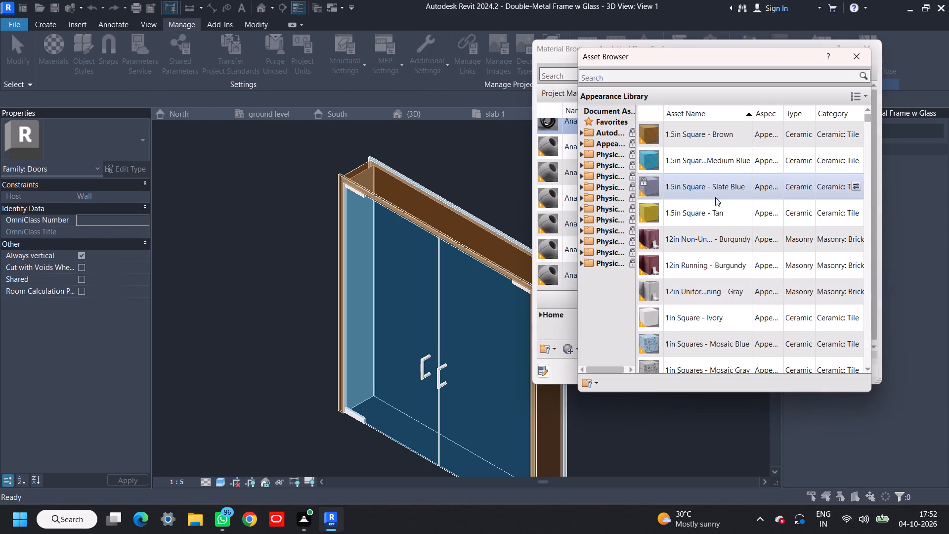
pyautogui.scroll(-10, 724, 193)
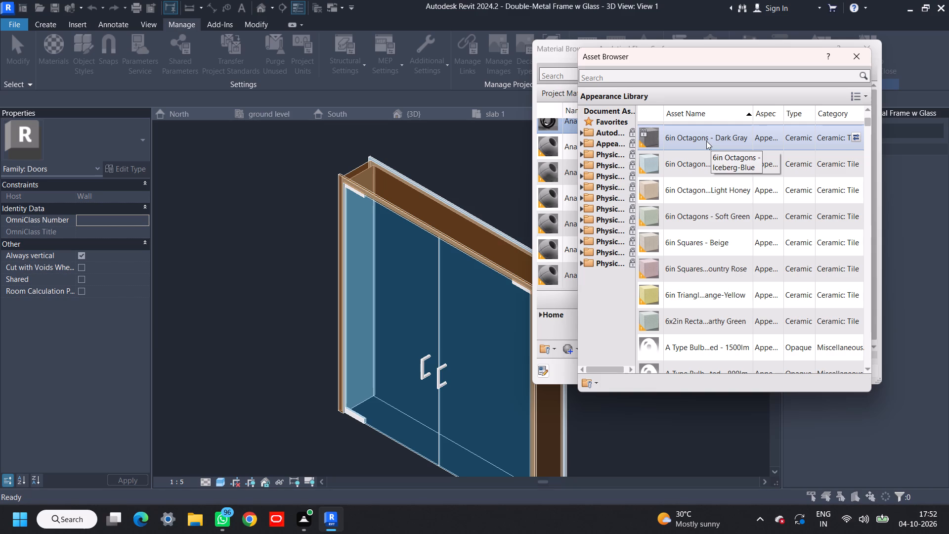
pyautogui.click(706, 141)
pyautogui.doubleClick(684, 136)
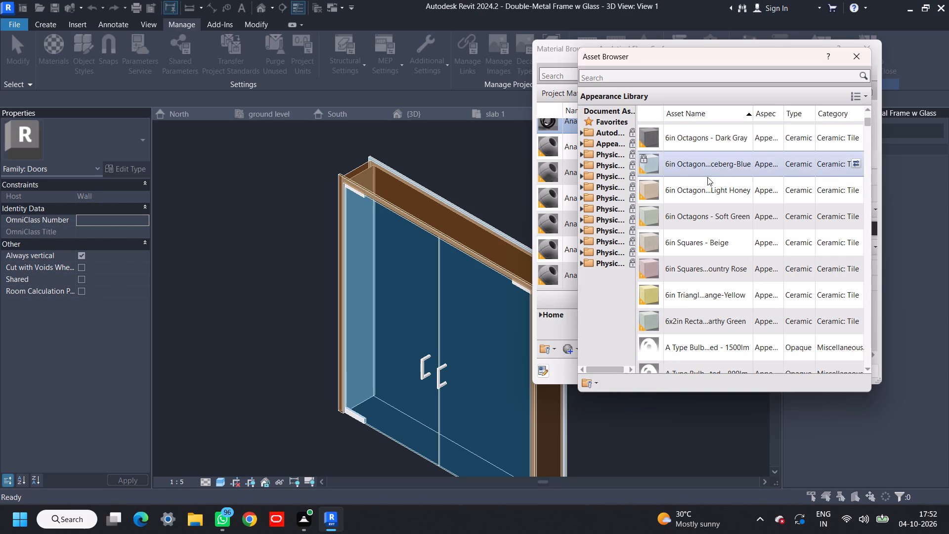
pyautogui.click(859, 58)
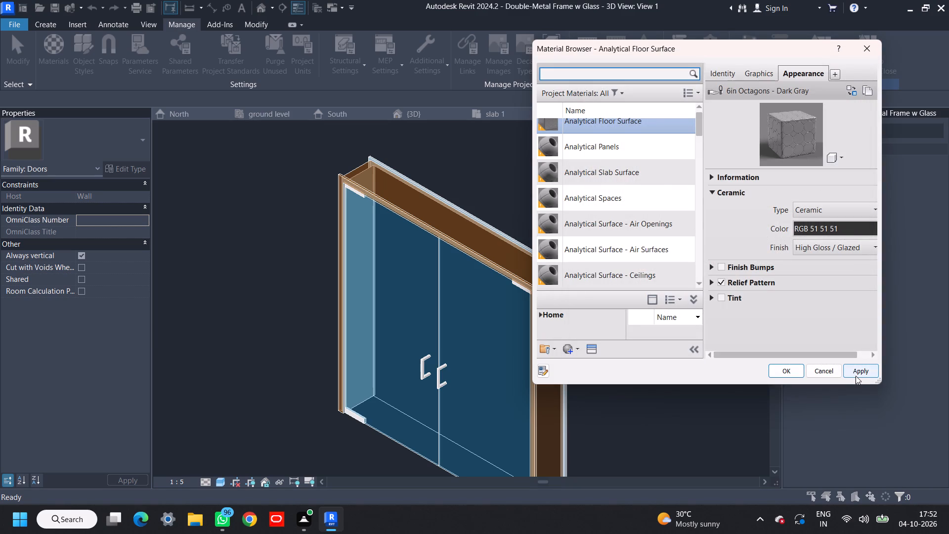
pyautogui.click(856, 376)
pyautogui.click(783, 367)
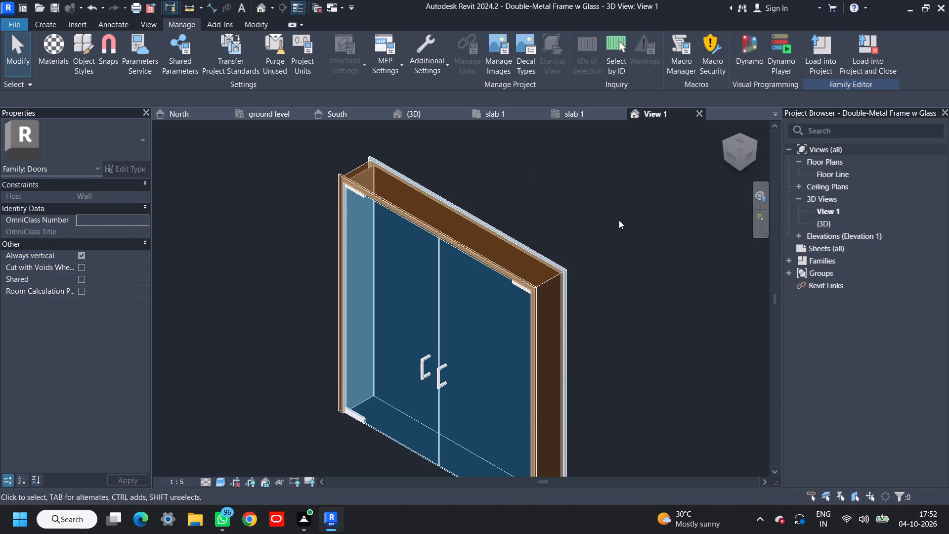
# Paint the door frame's outer top and side faces with the Analytical Floor Surface material.
pyautogui.write('pt')
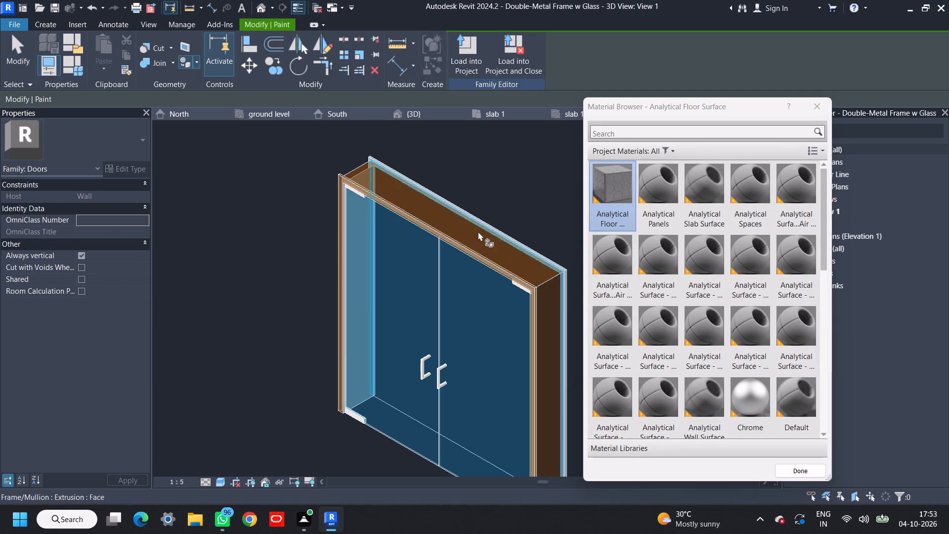
pyautogui.scroll(5, 478, 231)
pyautogui.click(476, 244)
pyautogui.click(472, 249)
pyautogui.scroll(-7, 474, 249)
pyautogui.scroll(5, 527, 287)
pyautogui.click(530, 297)
pyautogui.click(498, 249)
# Pick Analytical Floor Surface again and paint the rear trim's face and the frame's outer top and side faces with it.
pyautogui.scroll(-4, 674, 278)
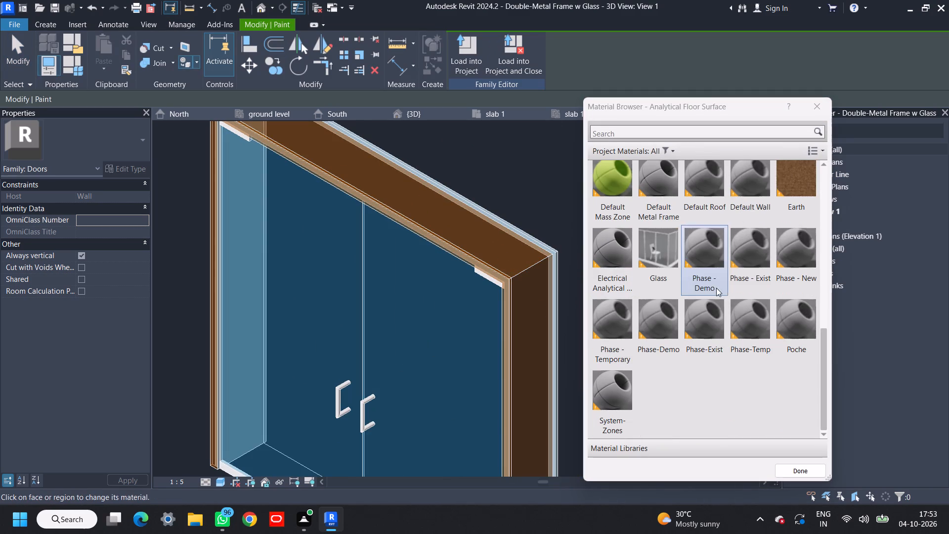
pyautogui.scroll(8, 782, 283)
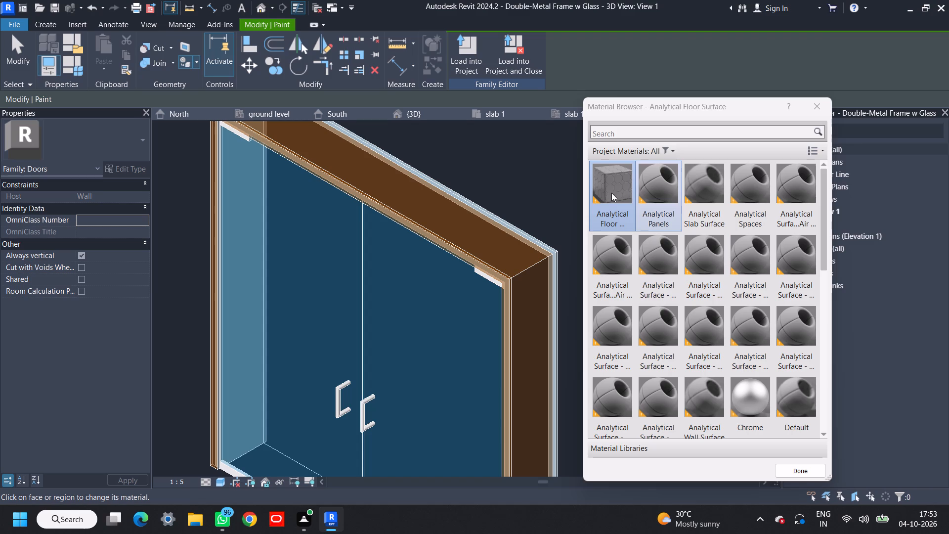
pyautogui.doubleClick(611, 193)
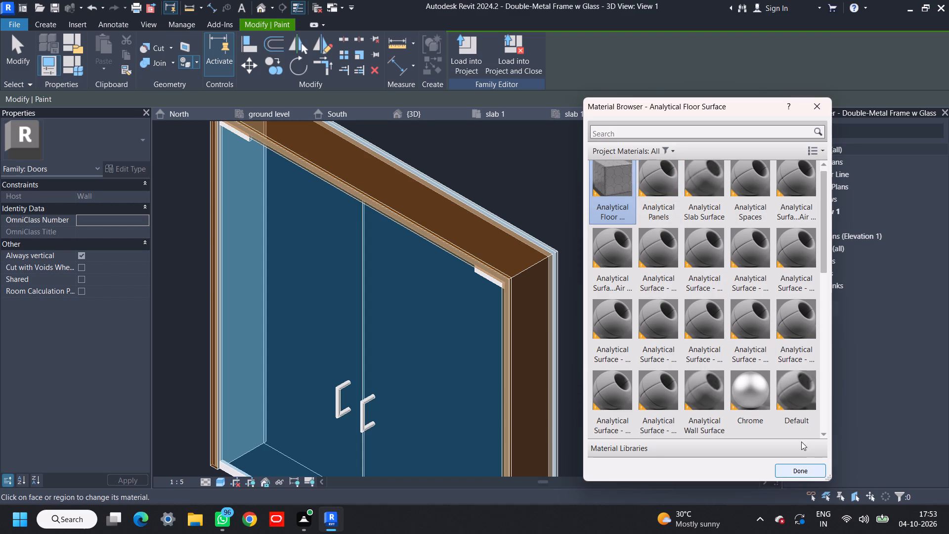
pyautogui.scroll(4, 671, 278)
pyautogui.scroll(-5, 671, 285)
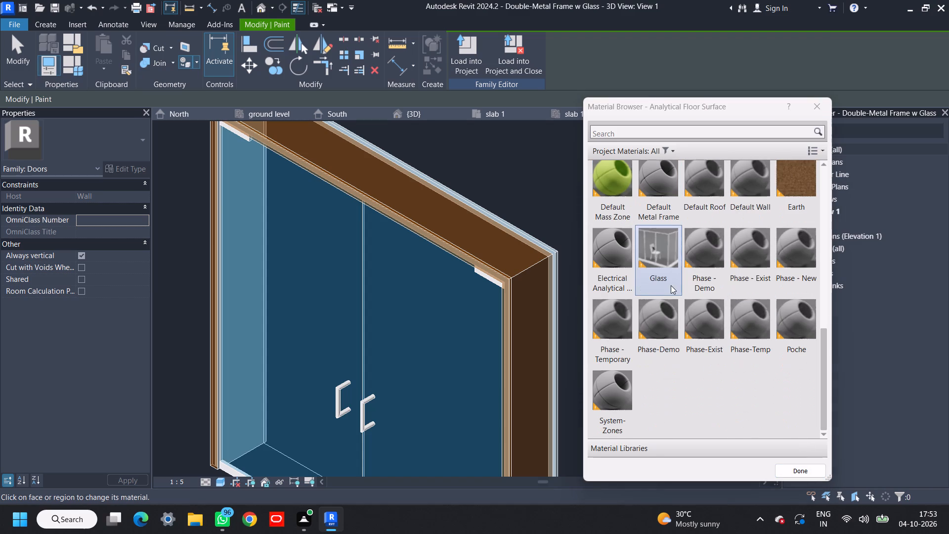
pyautogui.scroll(4, 671, 290)
pyautogui.scroll(4, 548, 255)
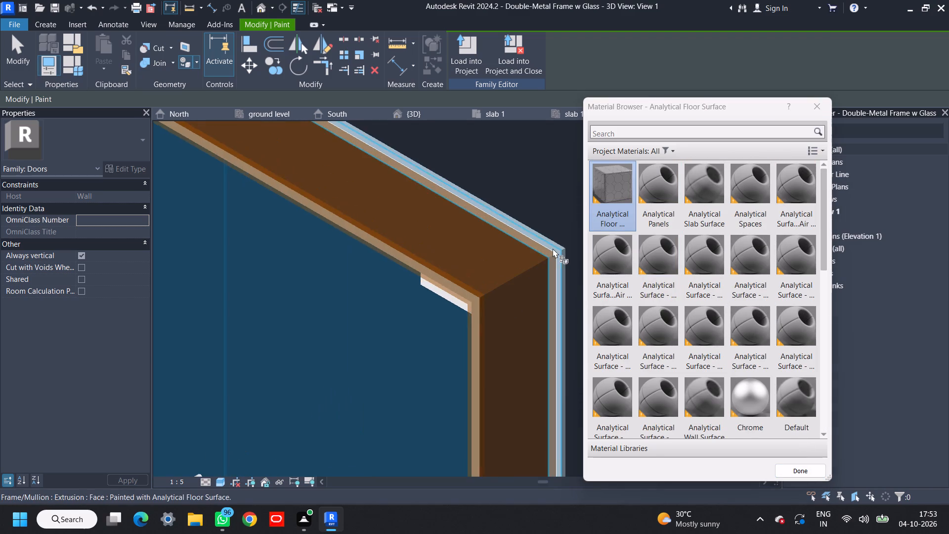
pyautogui.scroll(5, 553, 247)
pyautogui.click(553, 247)
pyautogui.scroll(-3, 538, 281)
pyautogui.click(468, 275)
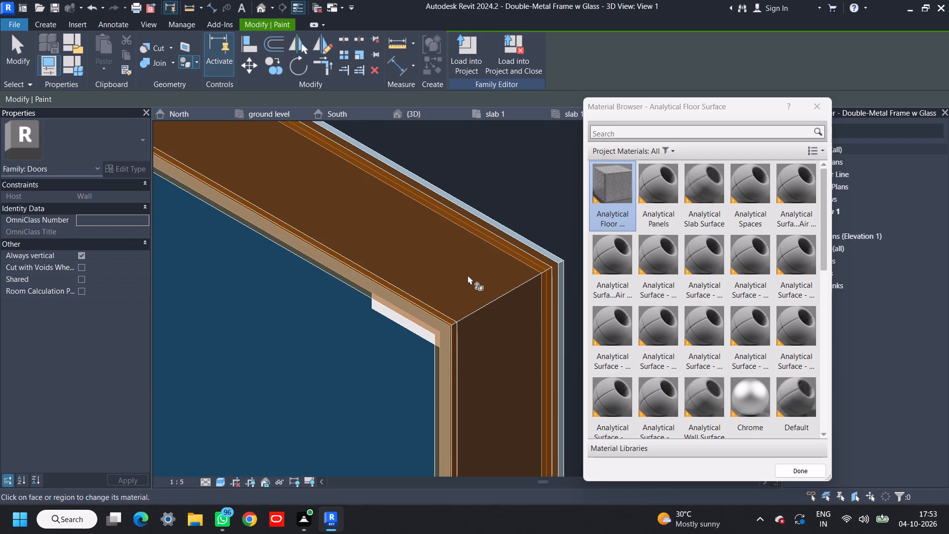
pyautogui.click(506, 323)
# Paint the front trim faces at the frame's upper corner with Analytical Floor Surface and leave the Paint command.
pyautogui.scroll(5, 472, 334)
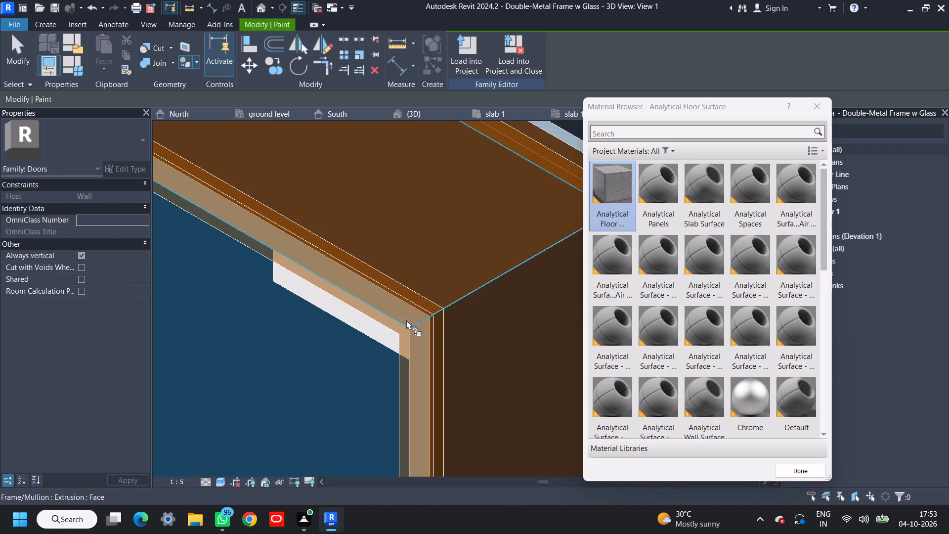
pyautogui.click(406, 311)
pyautogui.click(419, 326)
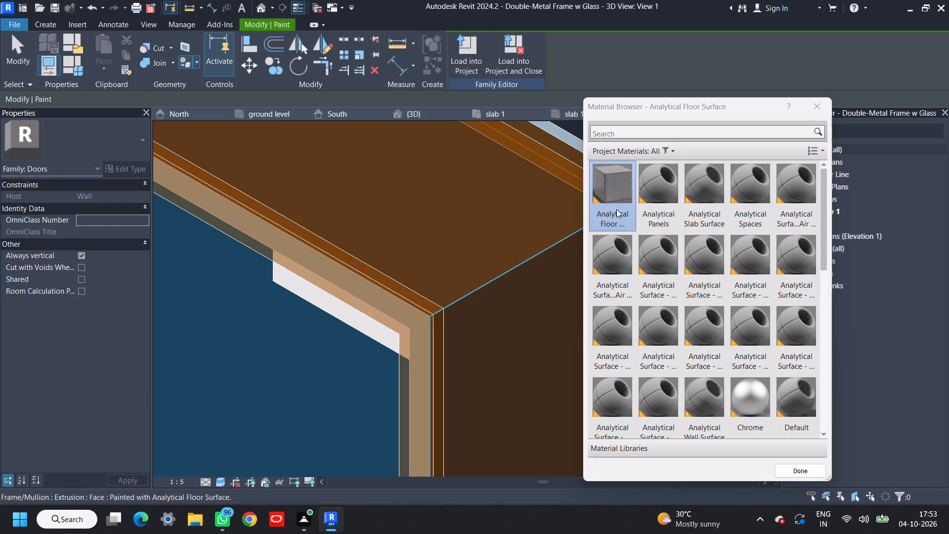
pyautogui.moveTo(626, 187); pyautogui.dragTo(419, 328)
pyautogui.scroll(-10, 451, 309)
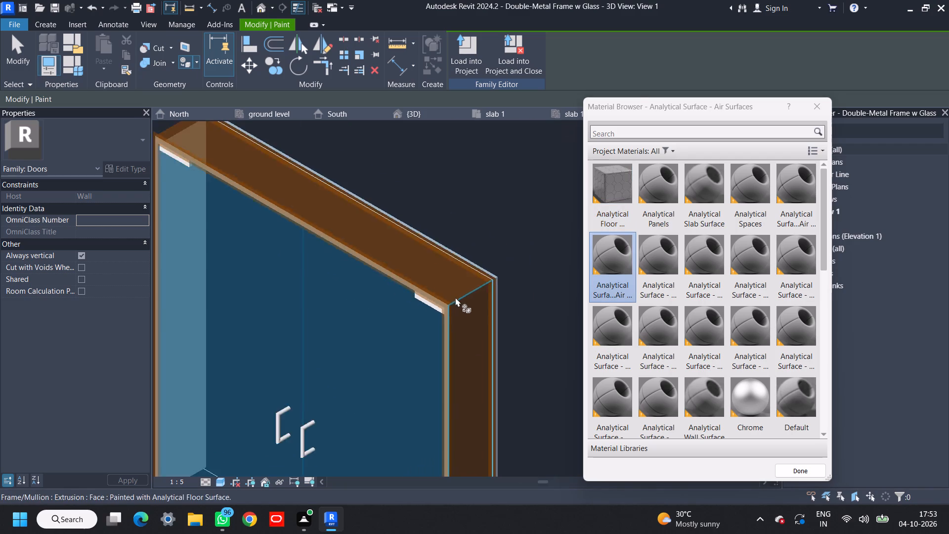
pyautogui.scroll(-5, 455, 297)
pyautogui.click(820, 104)
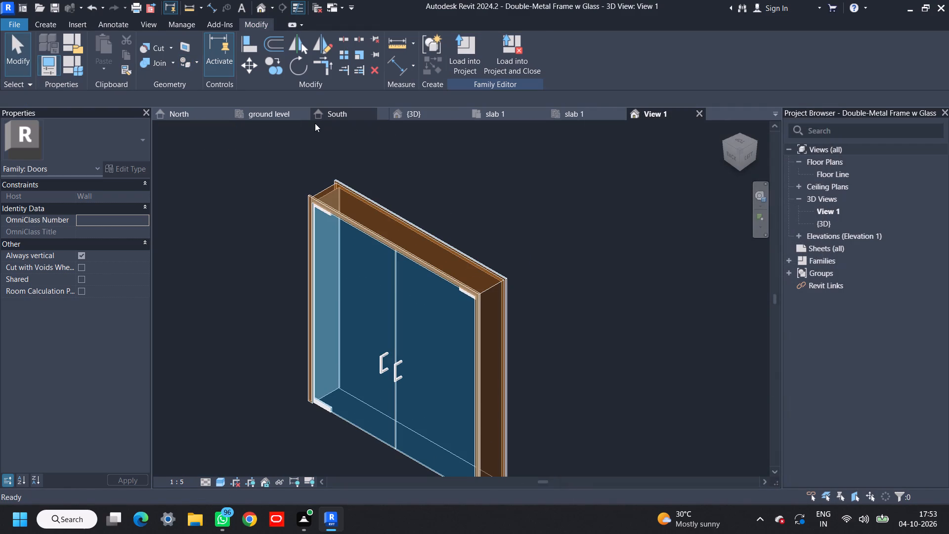
# Return to the house project's {3D} view and set its visual style to Realistic.
pyautogui.click(419, 115)
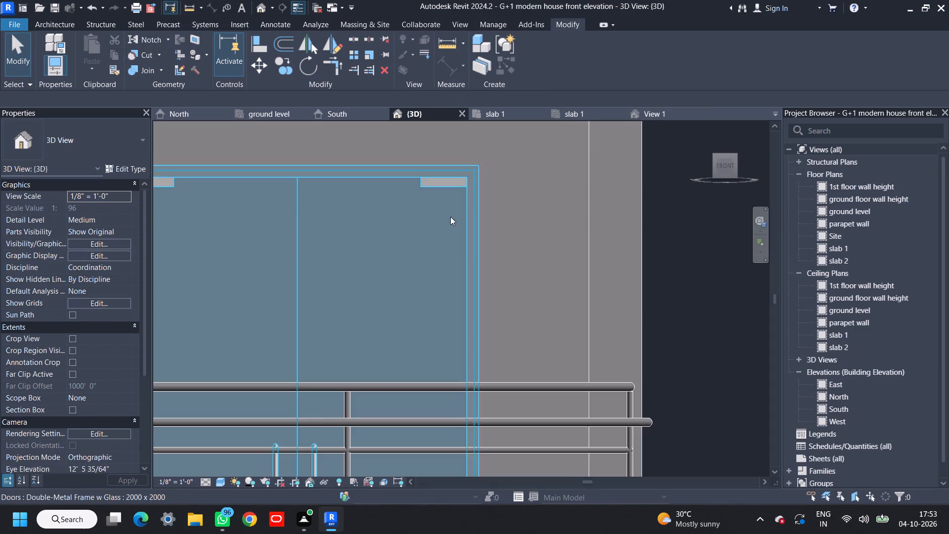
pyautogui.scroll(-5, 499, 239)
pyautogui.click(625, 287)
pyautogui.scroll(-5, 620, 287)
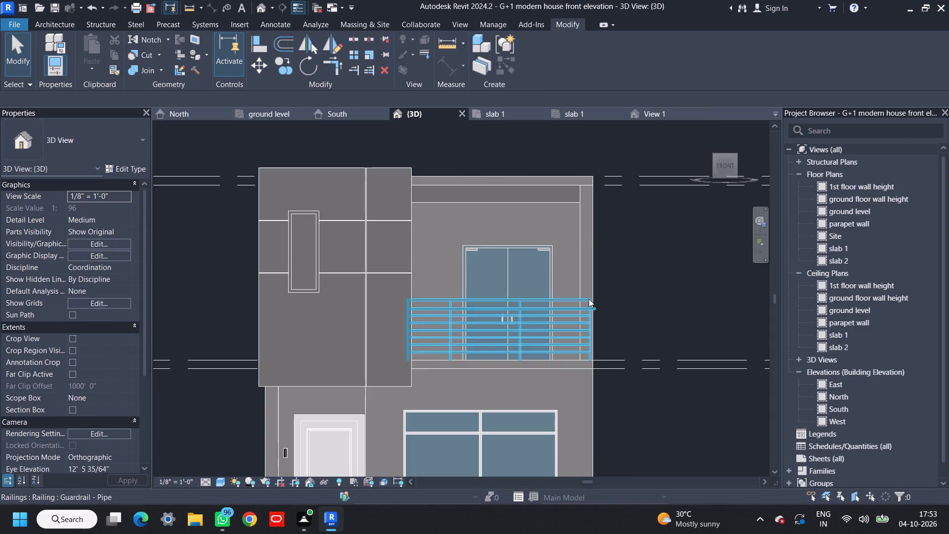
pyautogui.scroll(-4, 588, 301)
pyautogui.moveTo(610, 359); pyautogui.dragTo(559, 328, button='middle')
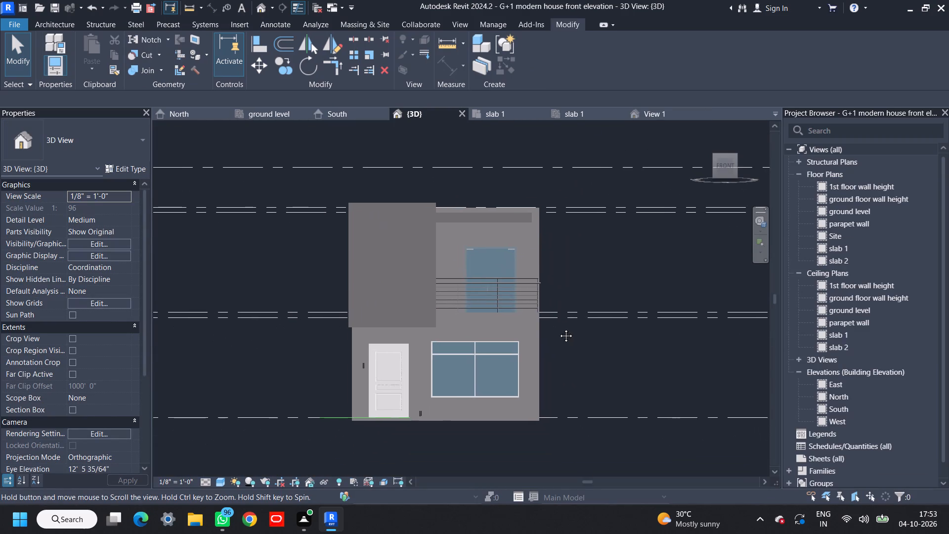
pyautogui.moveTo(559, 328); pyautogui.dragTo(555, 322, button='middle')
pyautogui.click(218, 483)
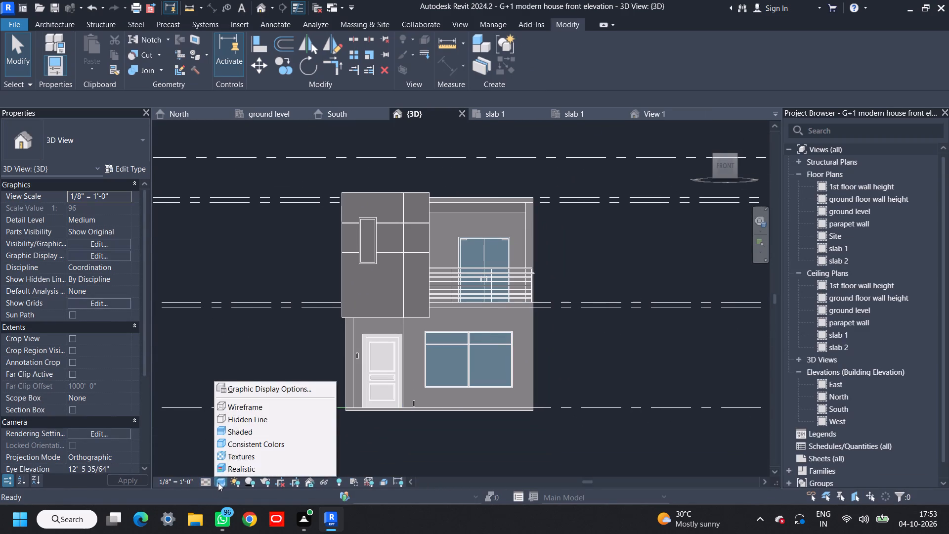
pyautogui.click(228, 468)
# Examine the balcony door, railing and whole front elevation in the Realistic display.
pyautogui.scroll(2, 605, 266)
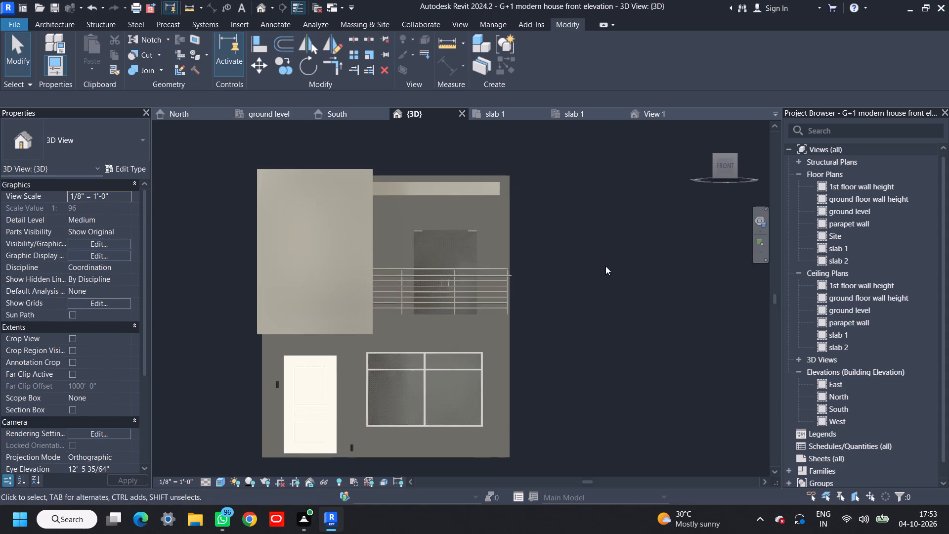
pyautogui.scroll(9, 492, 233)
pyautogui.scroll(-5, 633, 276)
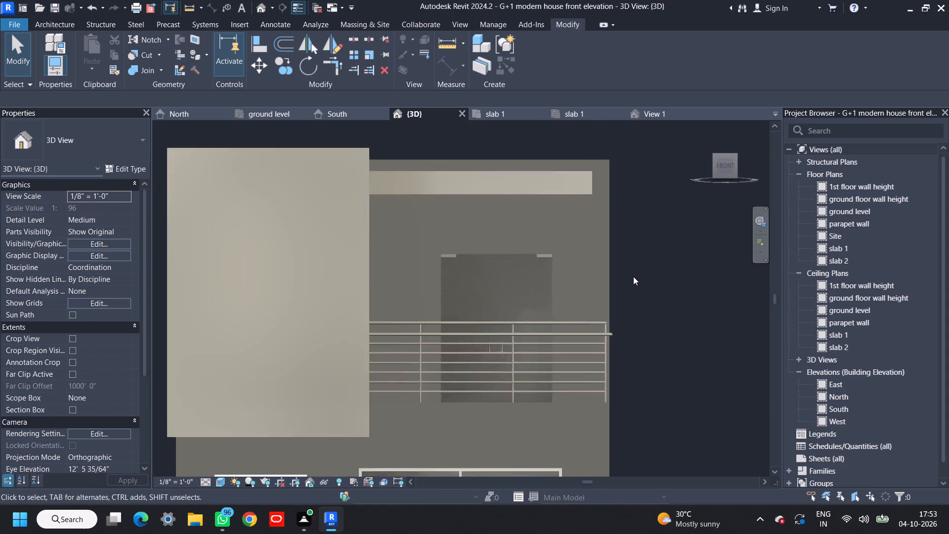
pyautogui.scroll(-4, 633, 276)
pyautogui.moveTo(648, 289); pyautogui.dragTo(584, 268, button='middle')
pyautogui.scroll(-1, 585, 272)
pyautogui.moveTo(605, 279); pyautogui.dragTo(579, 288, button='middle')
pyautogui.moveTo(565, 415); pyautogui.dragTo(561, 406, button='middle')
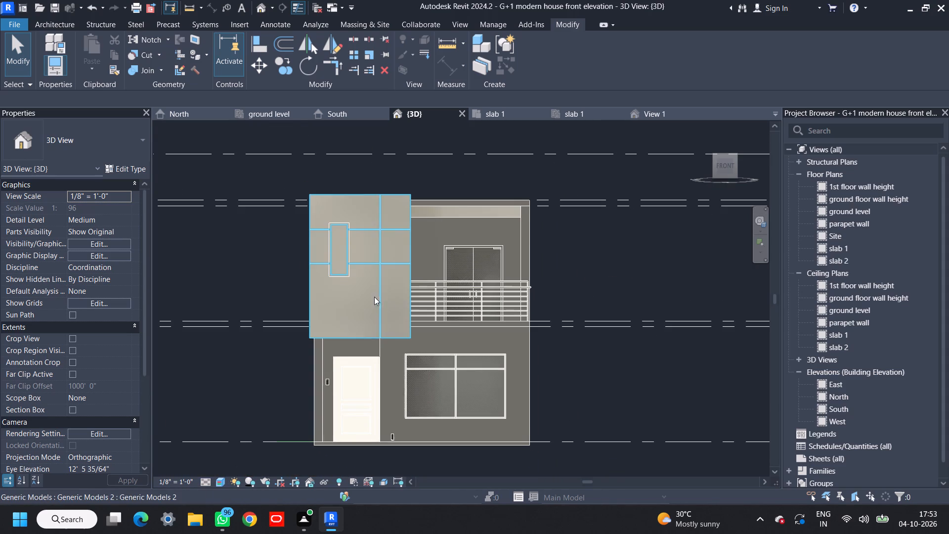
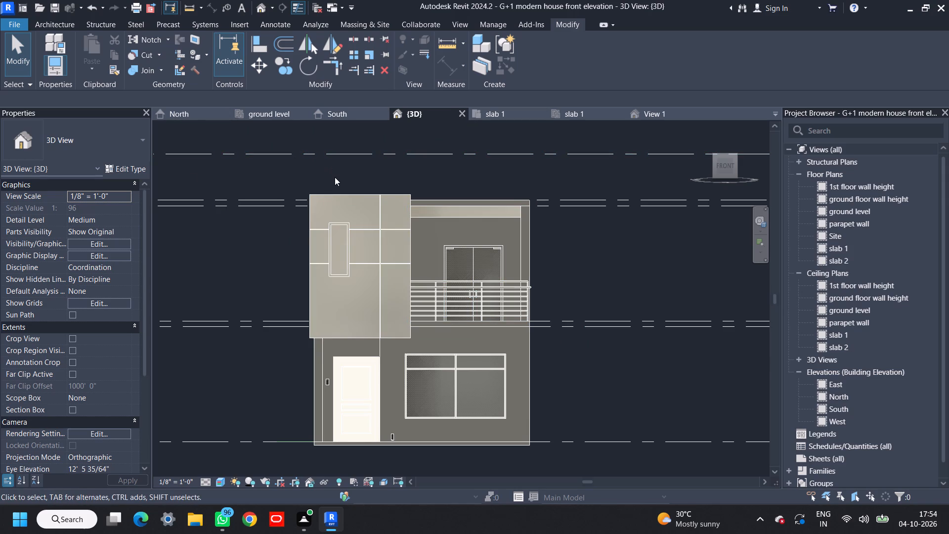
# Create a new project material and name it "wall paint".
pyautogui.click(486, 25)
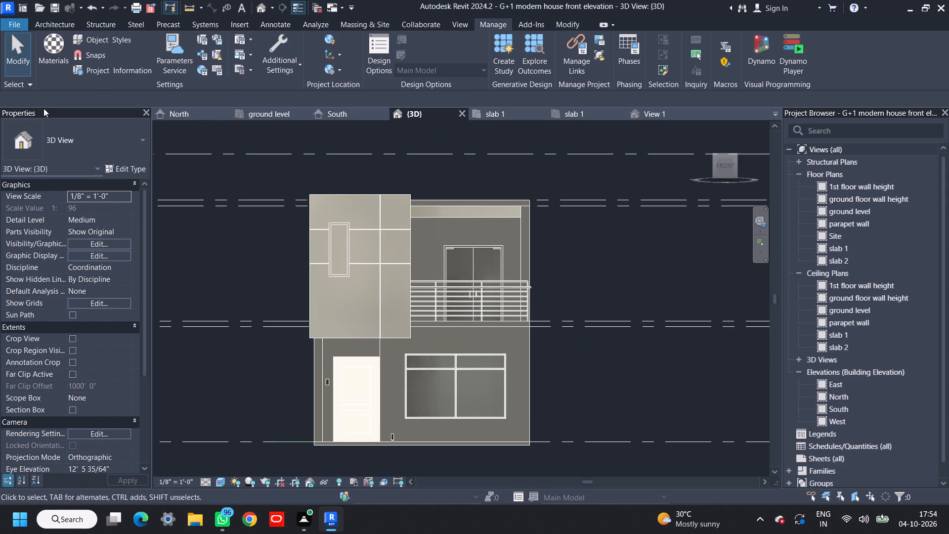
pyautogui.click(55, 57)
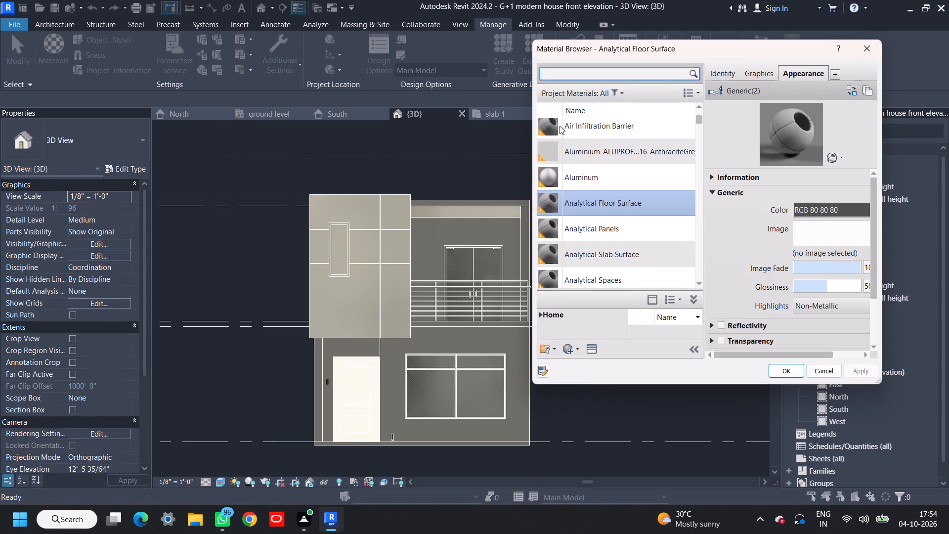
pyautogui.click(562, 350)
pyautogui.click(578, 364)
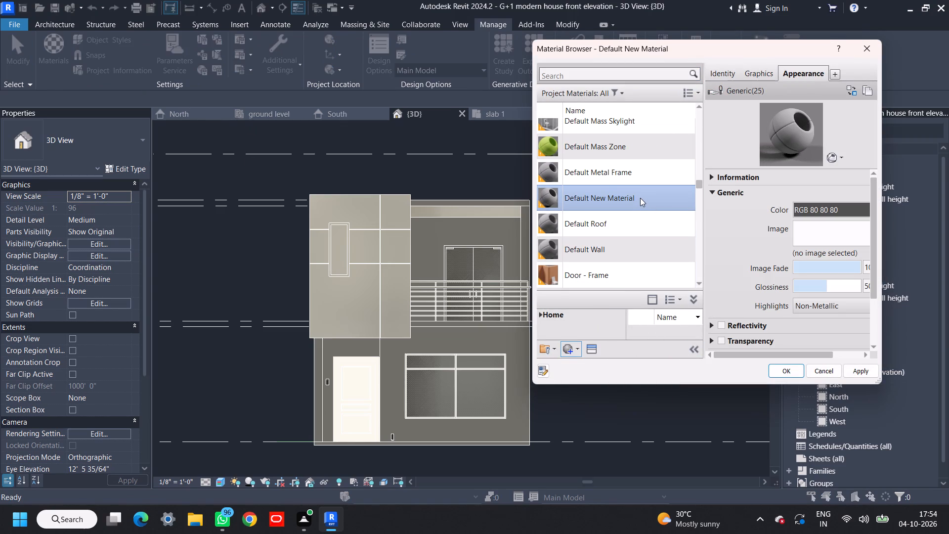
pyautogui.click(727, 73)
pyautogui.click(863, 90)
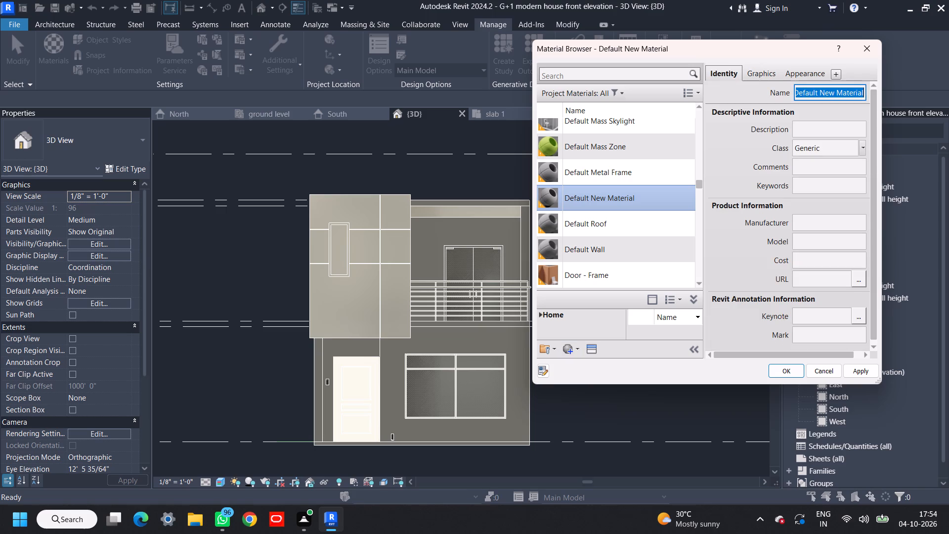
pyautogui.write('wall paint')
pyautogui.press('Return')
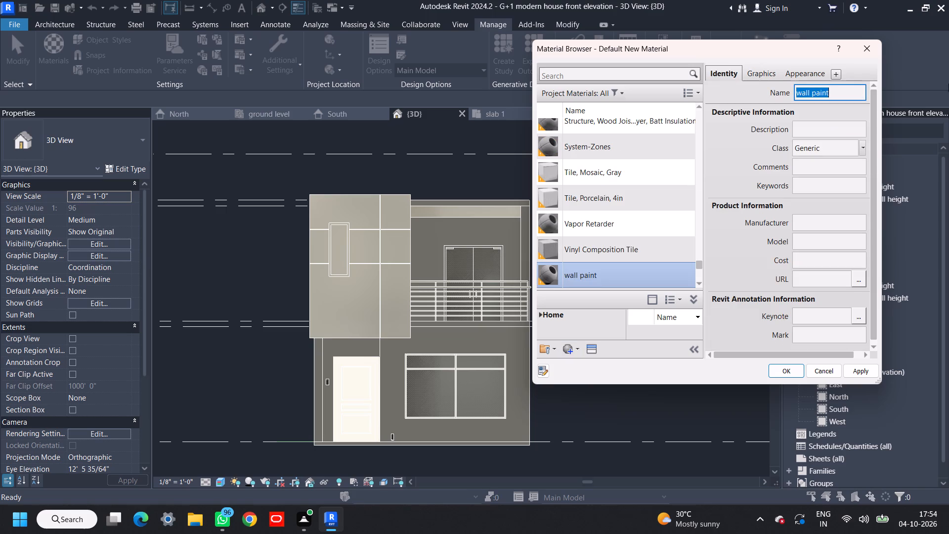
# Duplicate the wall paint material together with its assets, keeping the suggested name.
pyautogui.rightClick(643, 275)
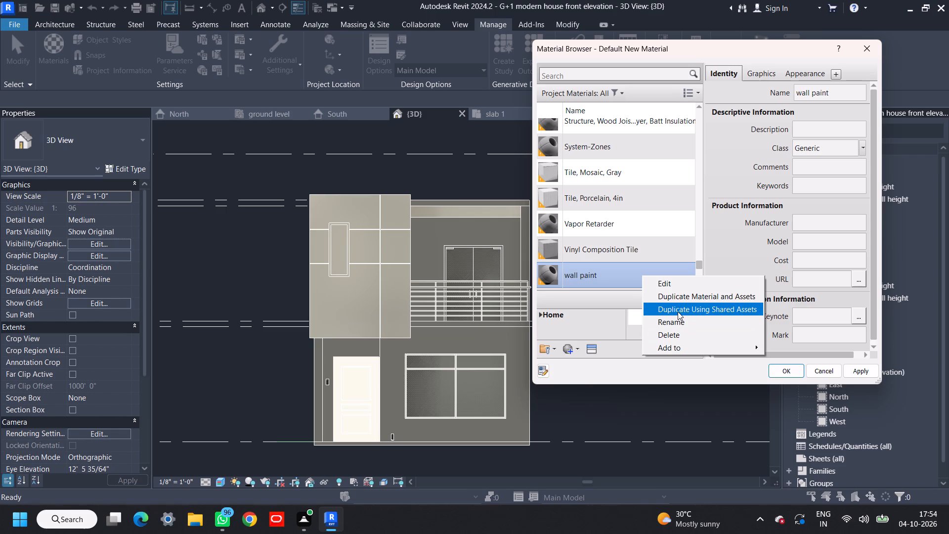
pyautogui.click(678, 301)
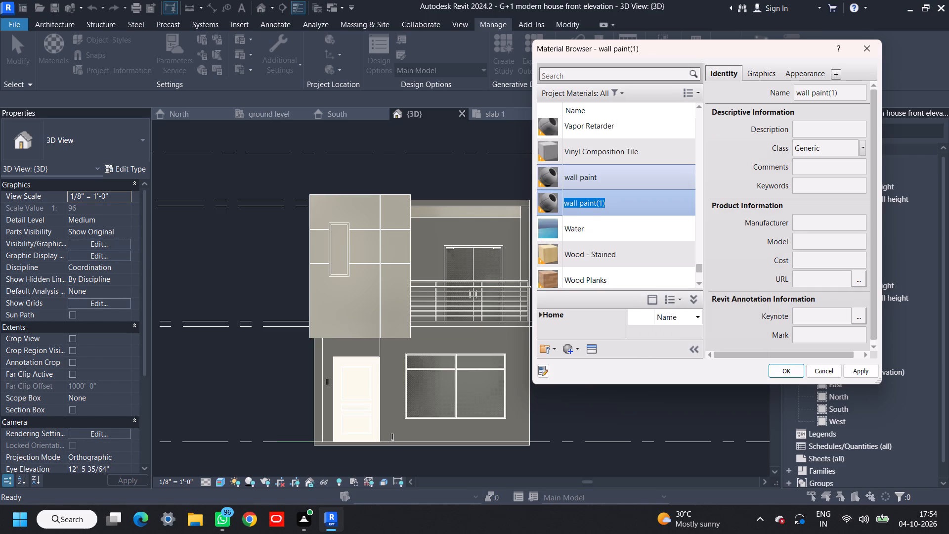
pyautogui.click(616, 208)
# Start choosing an appearance image for the original wall paint material and browse to the Downloads folder.
pyautogui.click(625, 171)
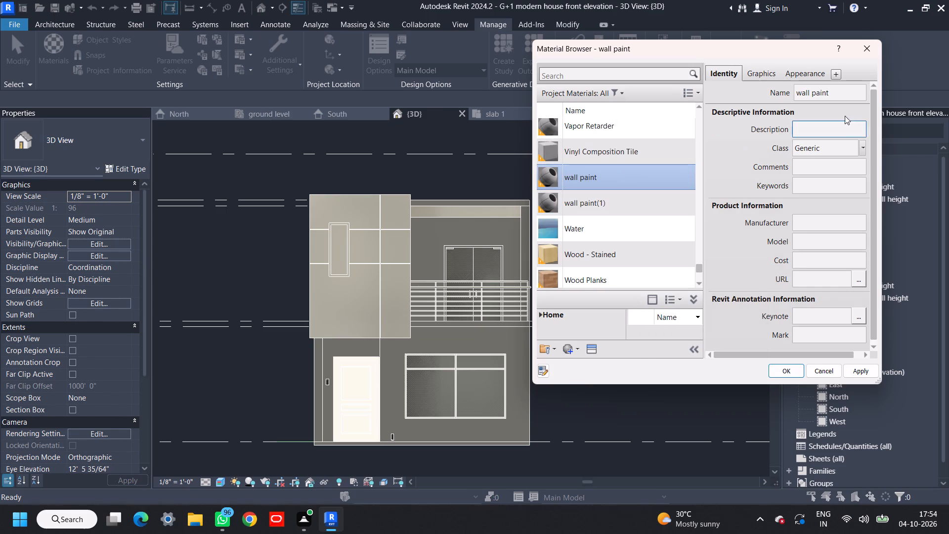
pyautogui.click(763, 71)
pyautogui.click(798, 70)
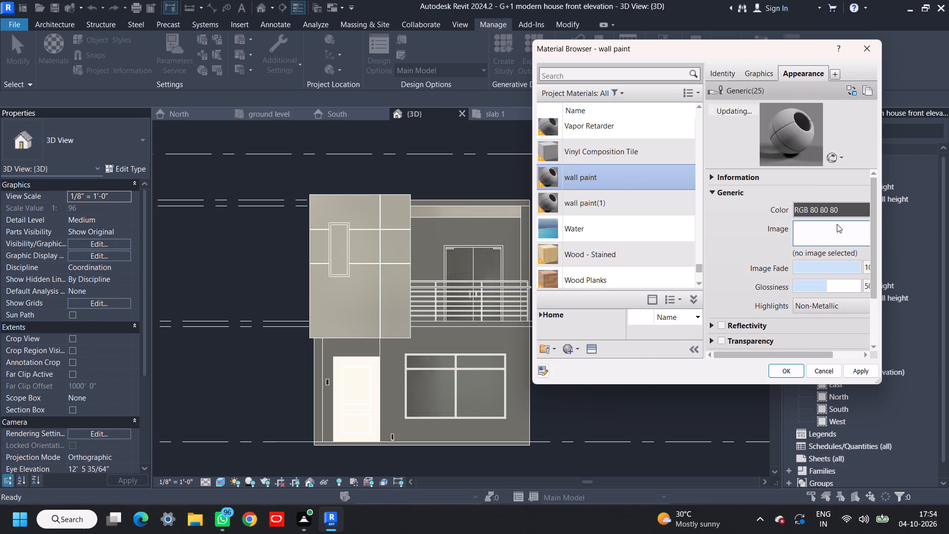
pyautogui.click(802, 153)
pyautogui.click(816, 232)
pyautogui.click(817, 212)
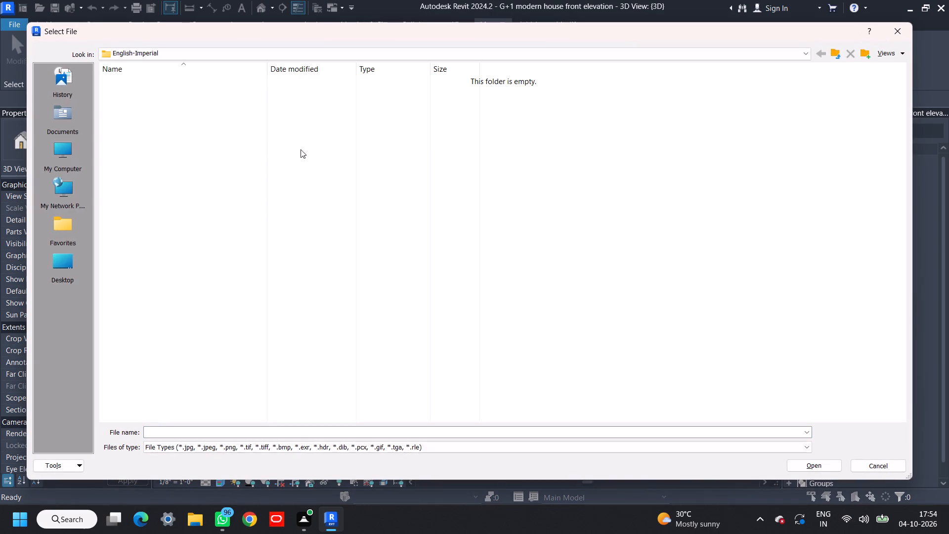
pyautogui.click(135, 55)
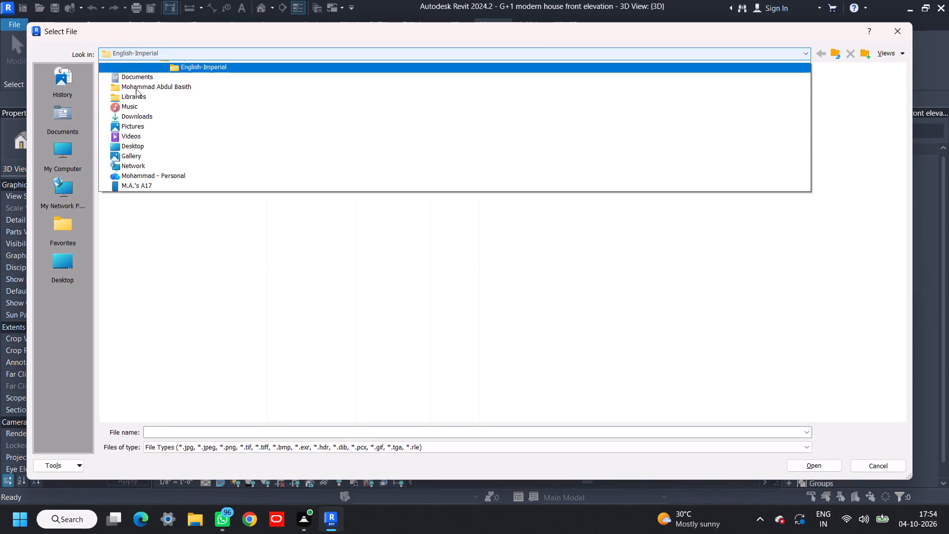
pyautogui.click(146, 179)
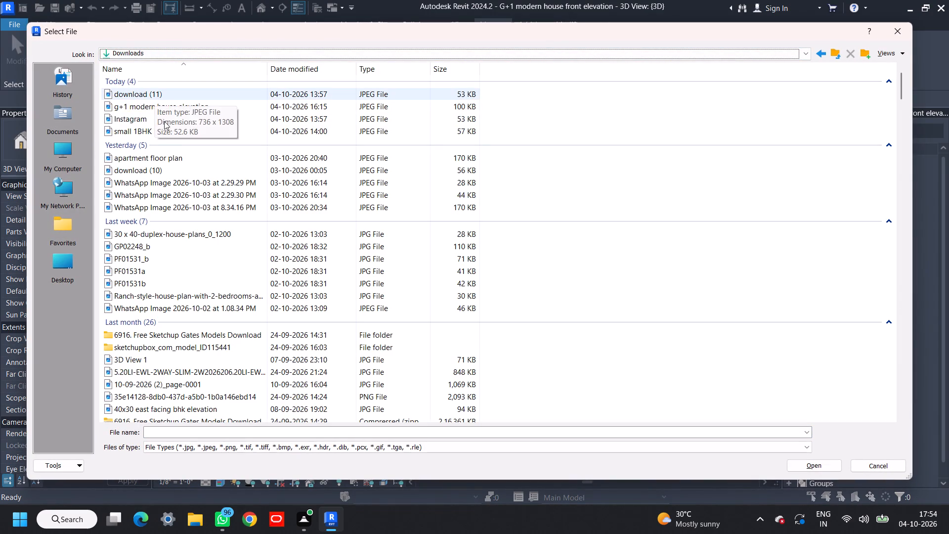
# Show the image files in the Downloads folder as larger thumbnails.
pyautogui.click(891, 52)
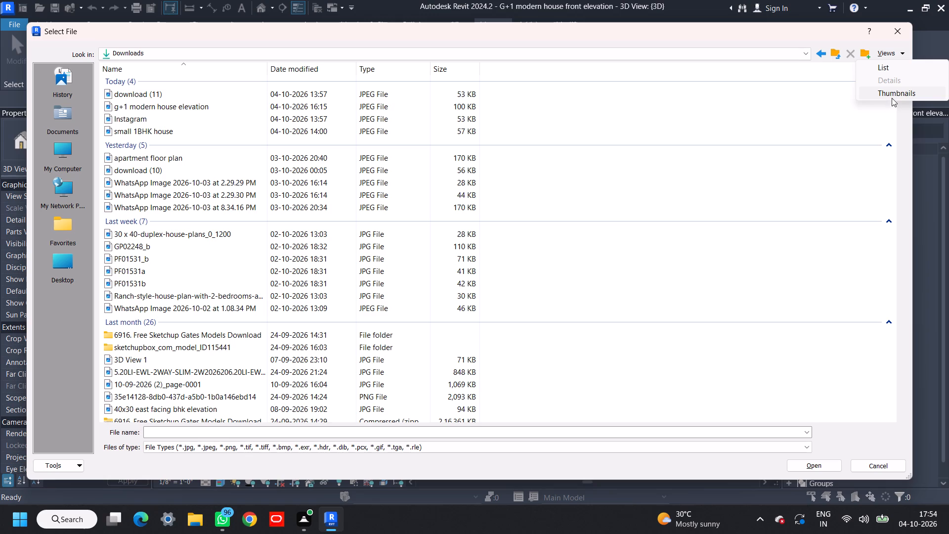
pyautogui.click(897, 91)
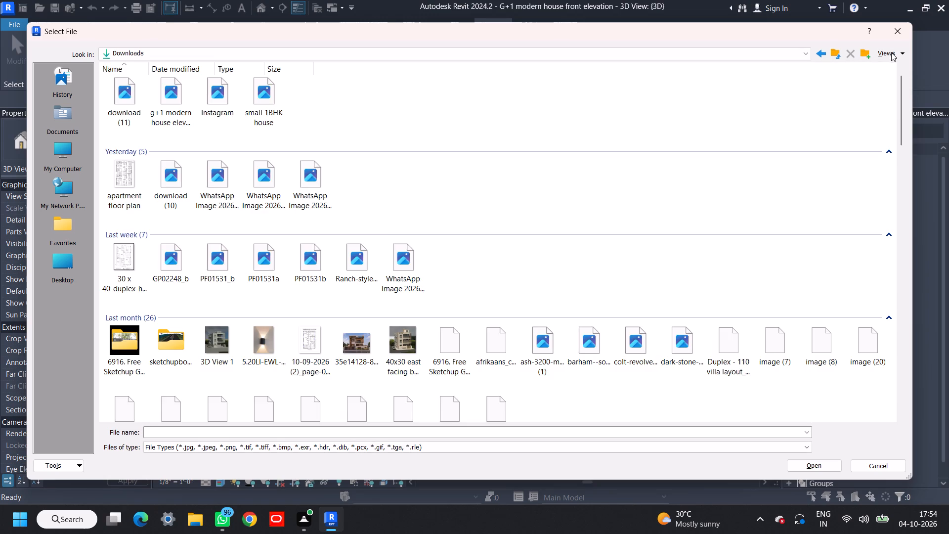
pyautogui.click(892, 52)
pyautogui.click(892, 52)
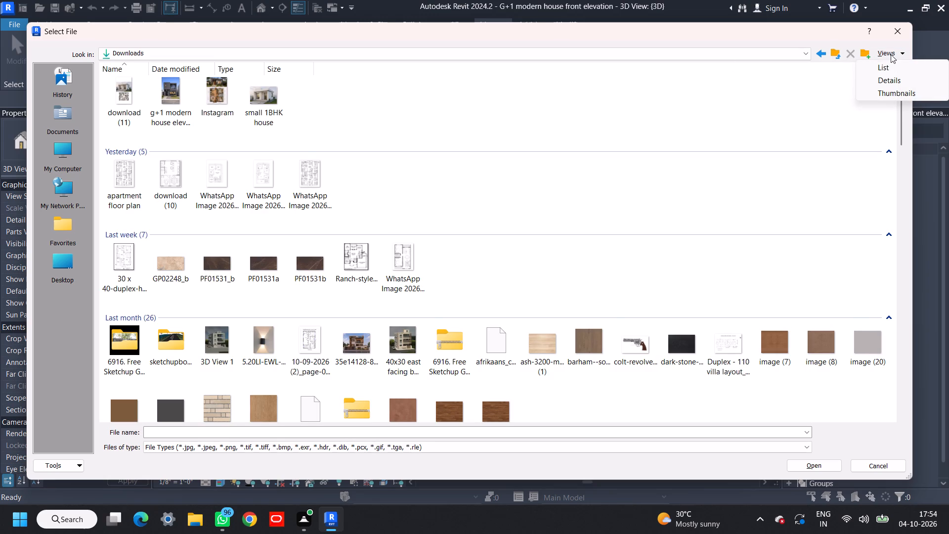
pyautogui.click(893, 54)
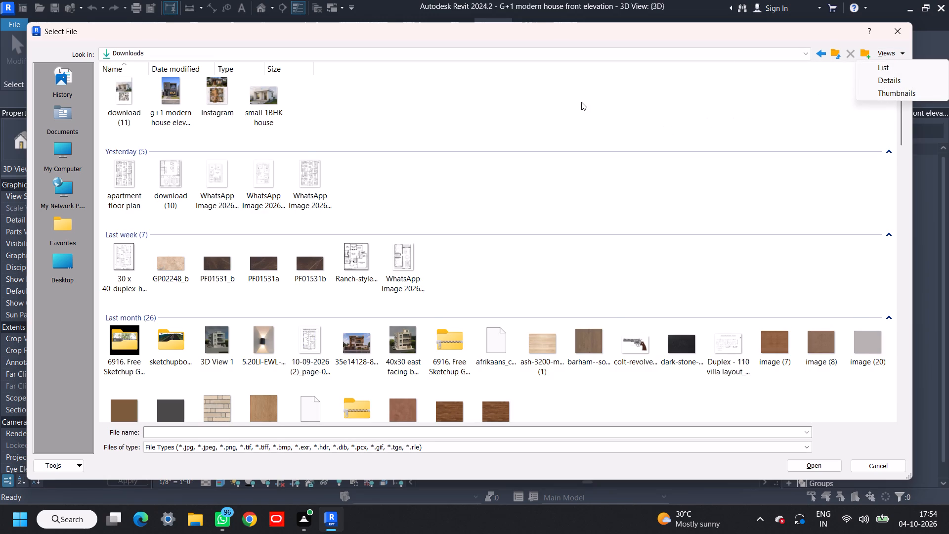
pyautogui.click(581, 102)
pyautogui.rightClick(651, 91)
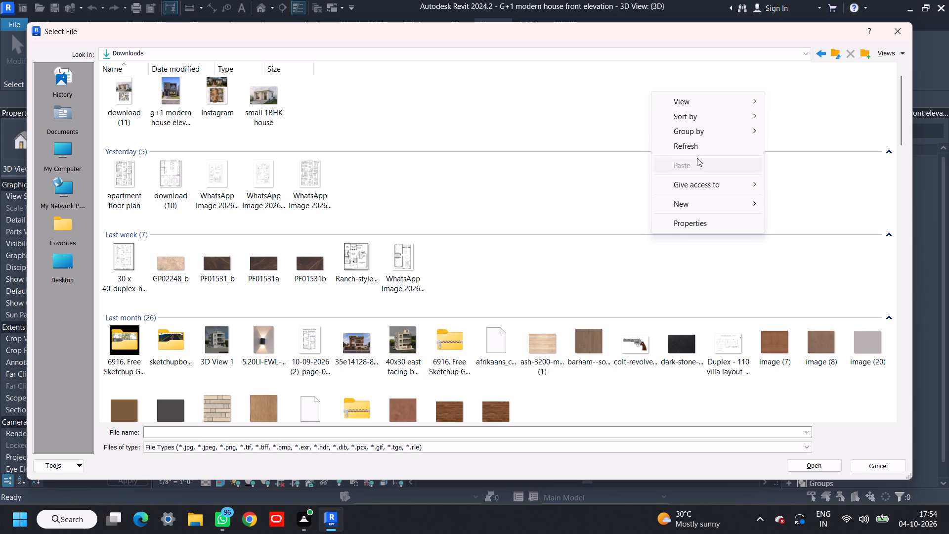
pyautogui.click(711, 101)
pyautogui.click(796, 114)
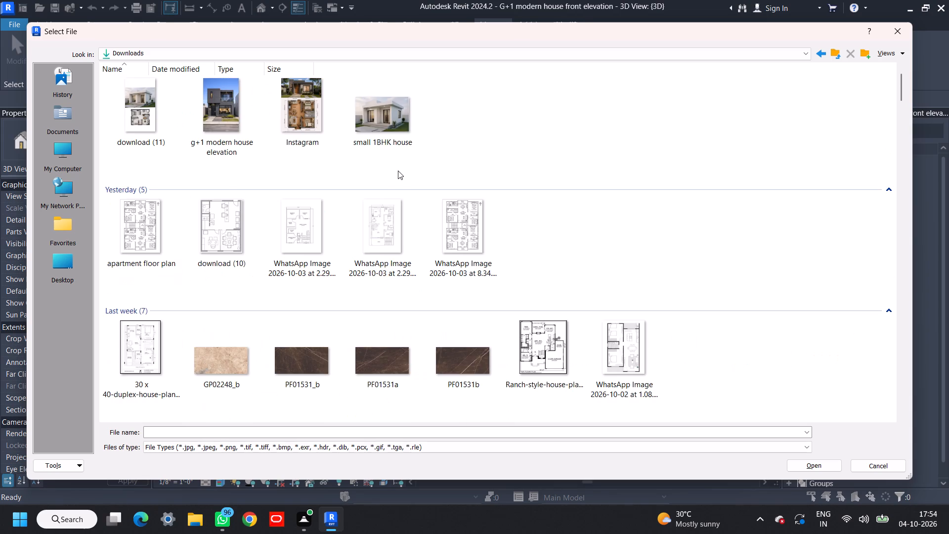
# Find the grey-brown plaster texture image (4).jpg, assign it as wall paint's appearance image, and apply the material changes.
pyautogui.scroll(-4, 391, 180)
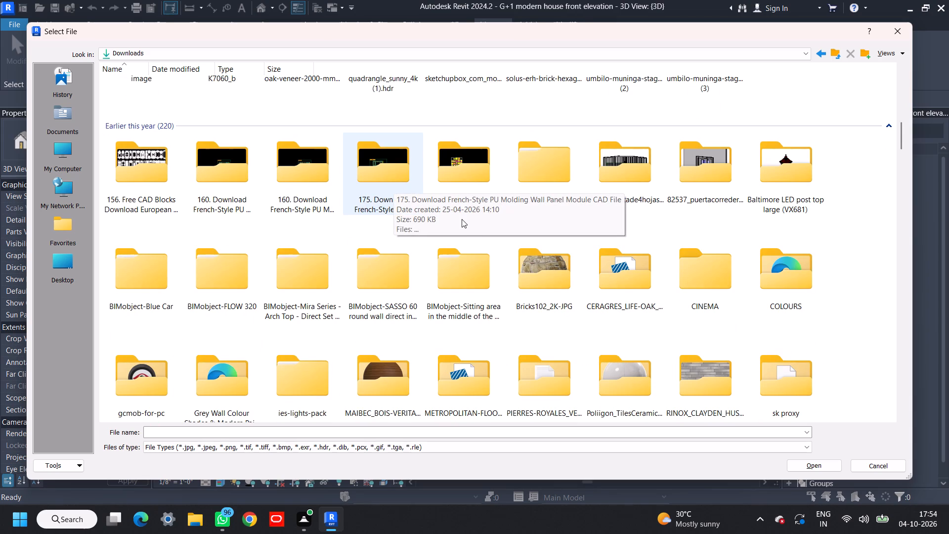
pyautogui.scroll(-1, 470, 226)
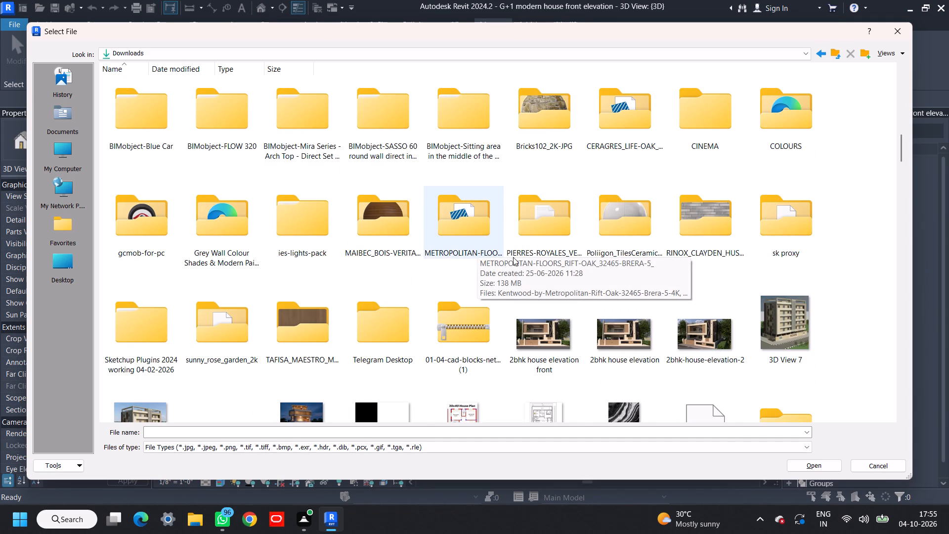
pyautogui.scroll(-3, 507, 269)
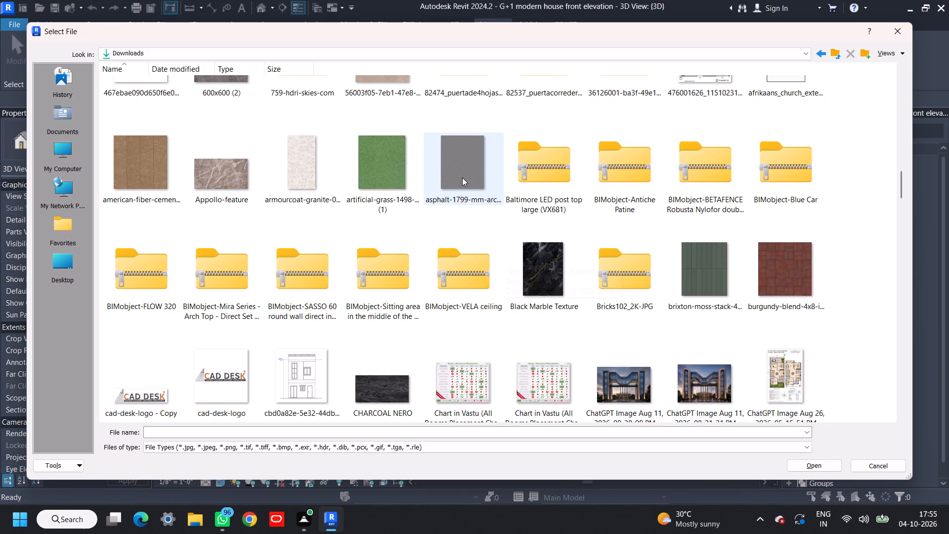
pyautogui.scroll(2, 490, 195)
pyautogui.scroll(-4, 490, 201)
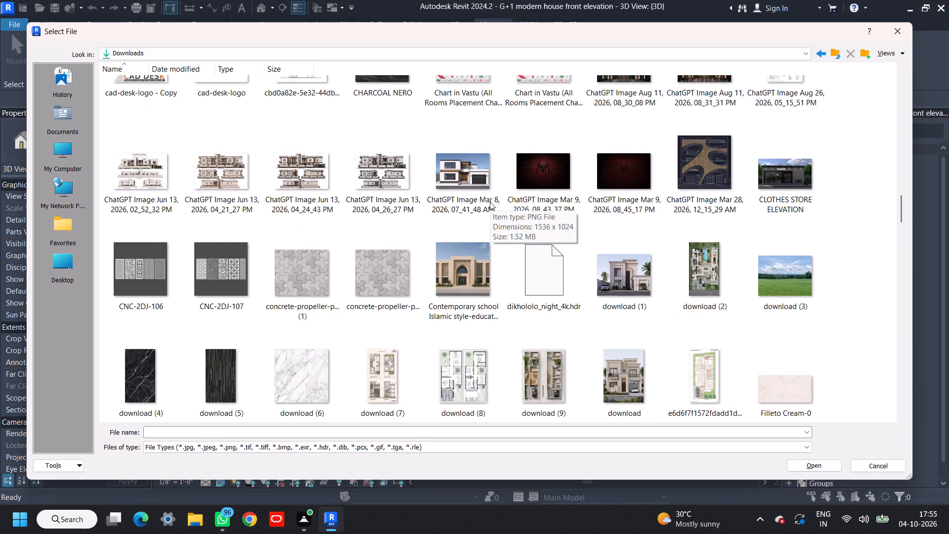
pyautogui.scroll(-2, 490, 202)
pyautogui.scroll(-2, 639, 271)
pyautogui.scroll(1, 639, 272)
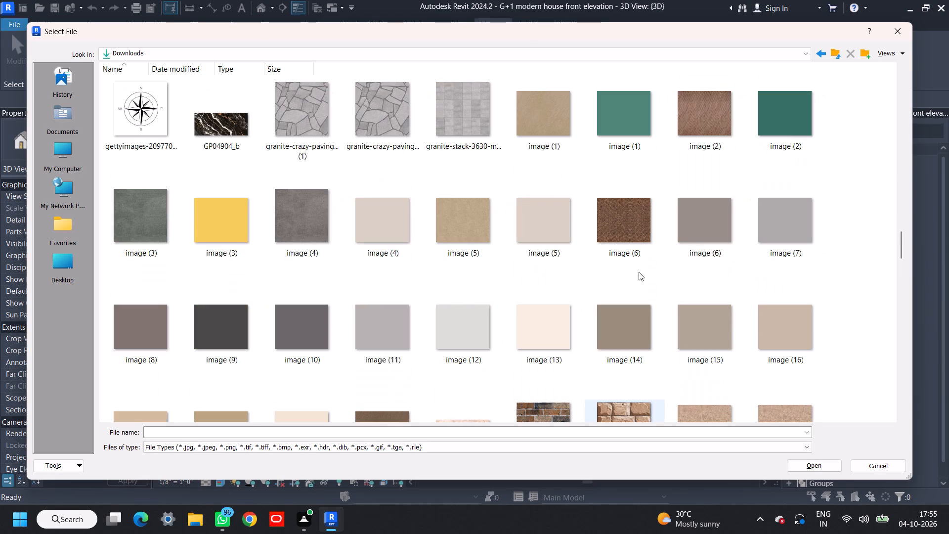
pyautogui.click(300, 232)
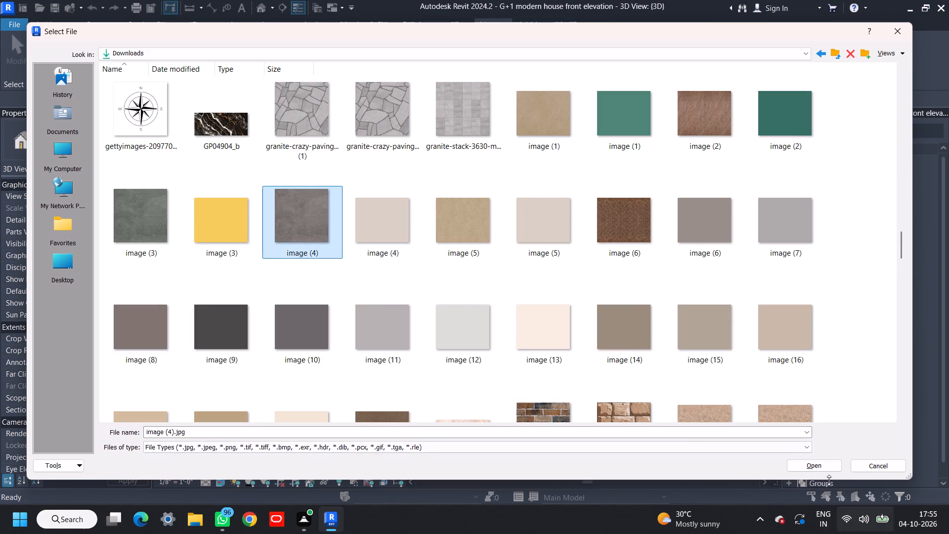
pyautogui.click(816, 466)
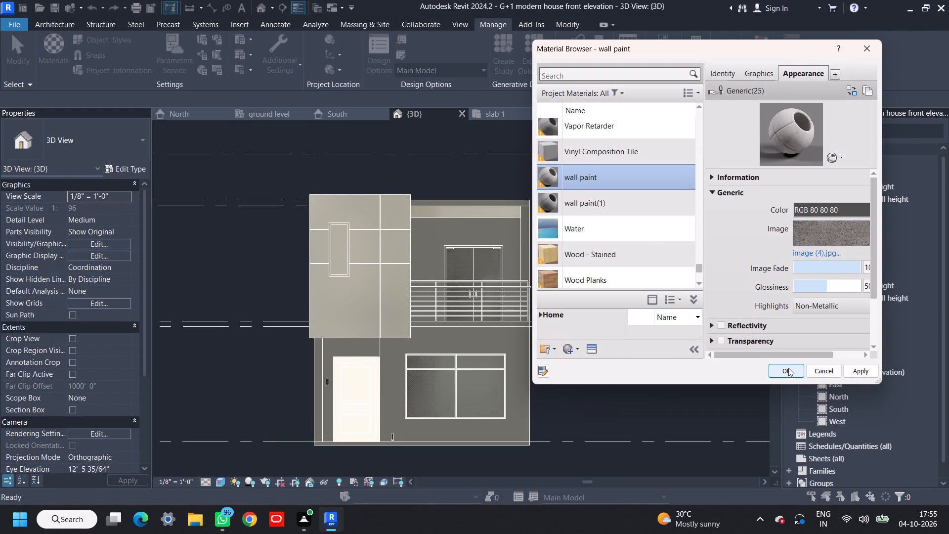
pyautogui.click(853, 374)
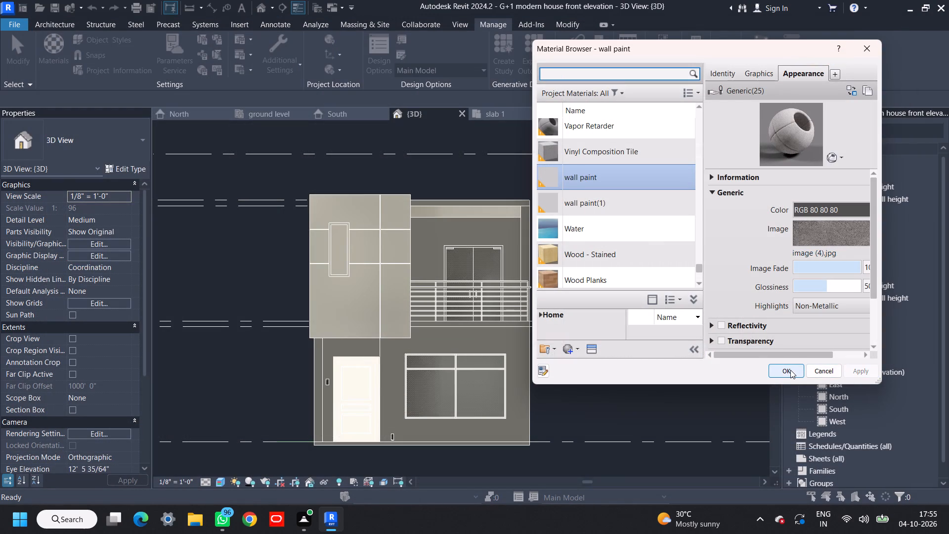
pyautogui.click(790, 370)
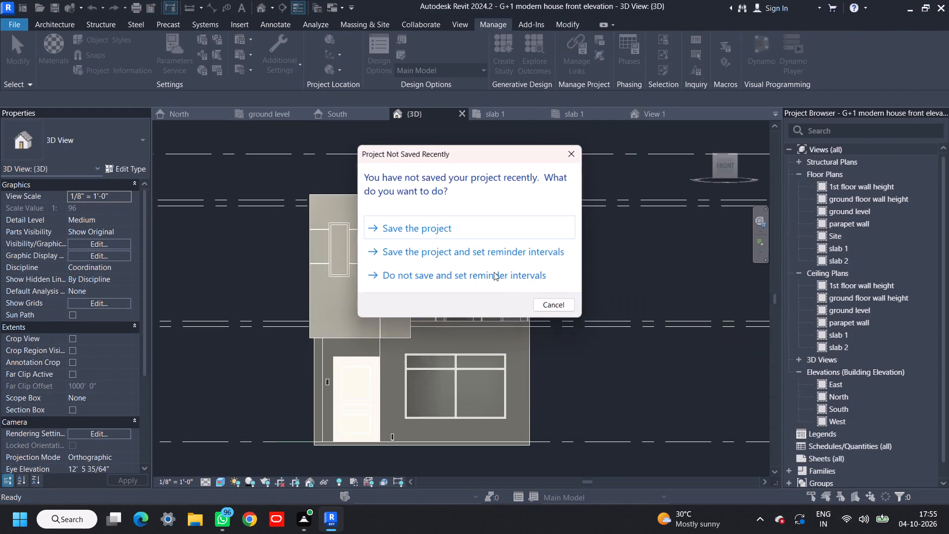
# Save the project from the save reminder.
pyautogui.click(477, 228)
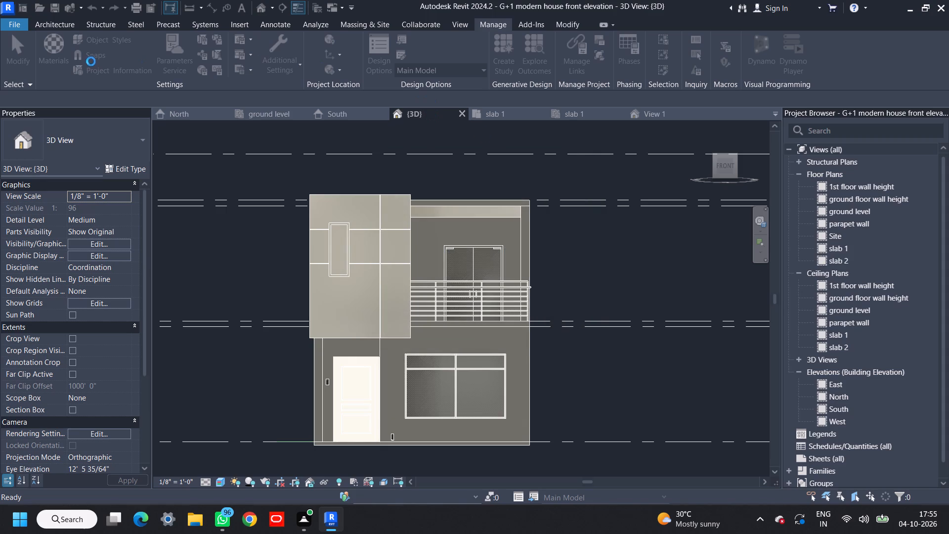
# Start the Paint command and search its project materials for "wal".
pyautogui.press('p')
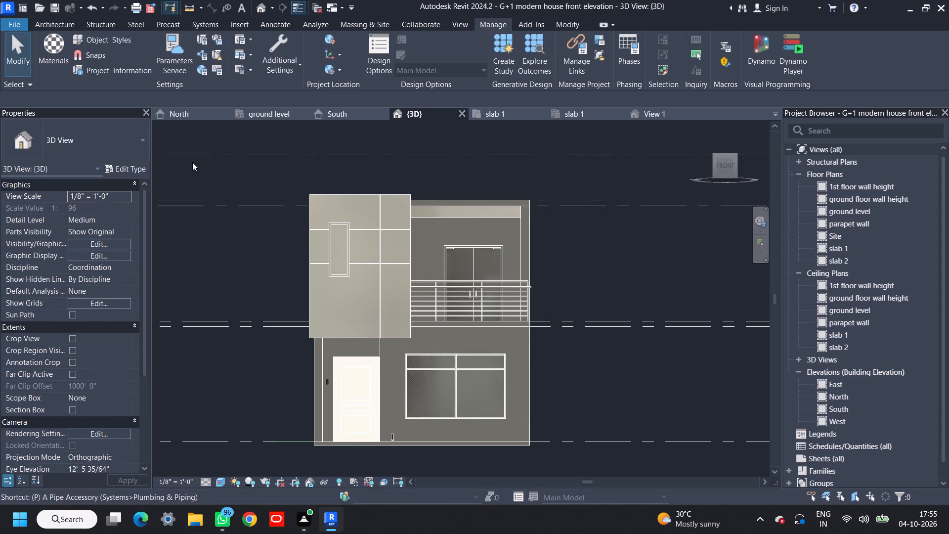
pyautogui.press('t')
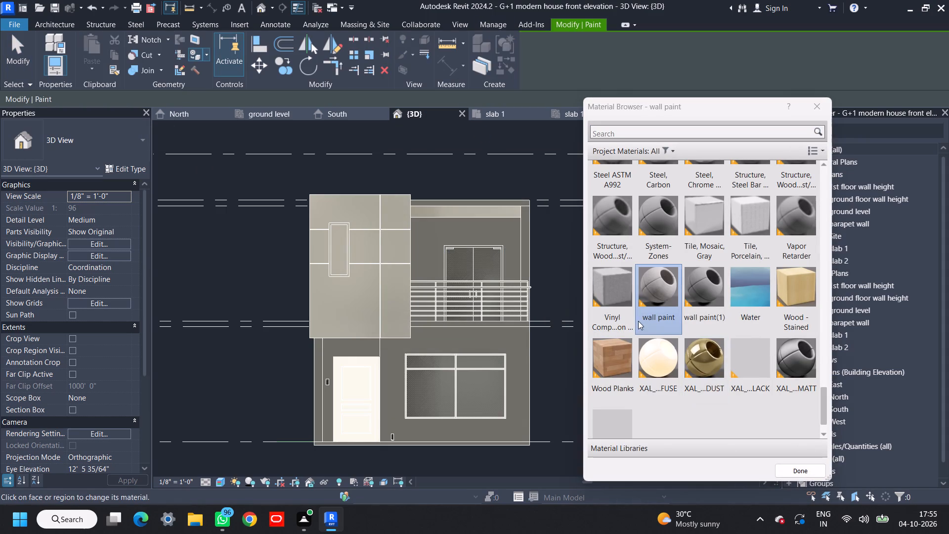
pyautogui.scroll(4, 720, 331)
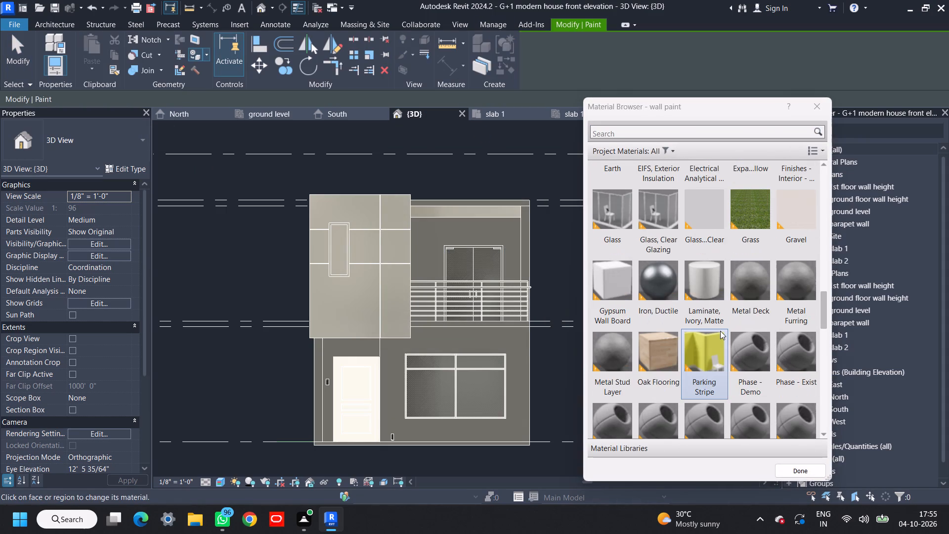
pyautogui.scroll(9, 720, 331)
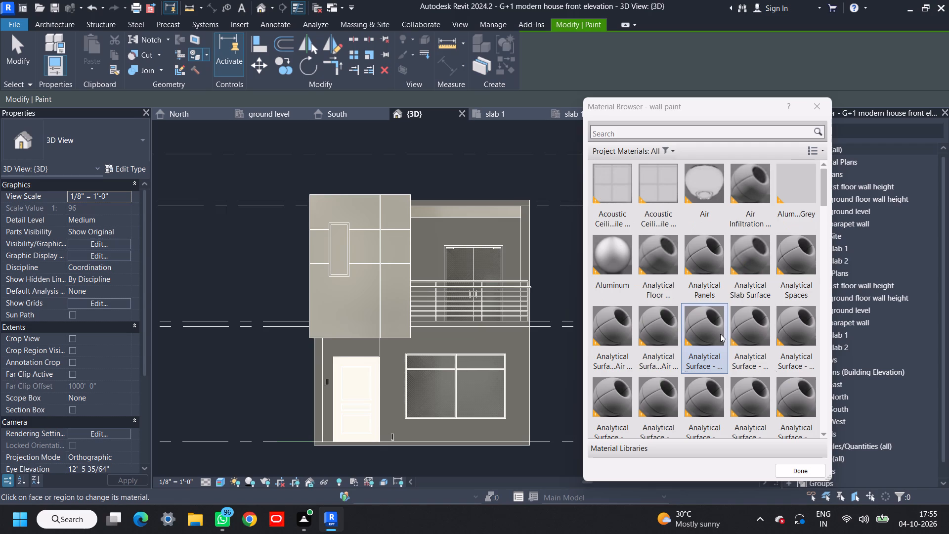
pyautogui.scroll(-1, 720, 334)
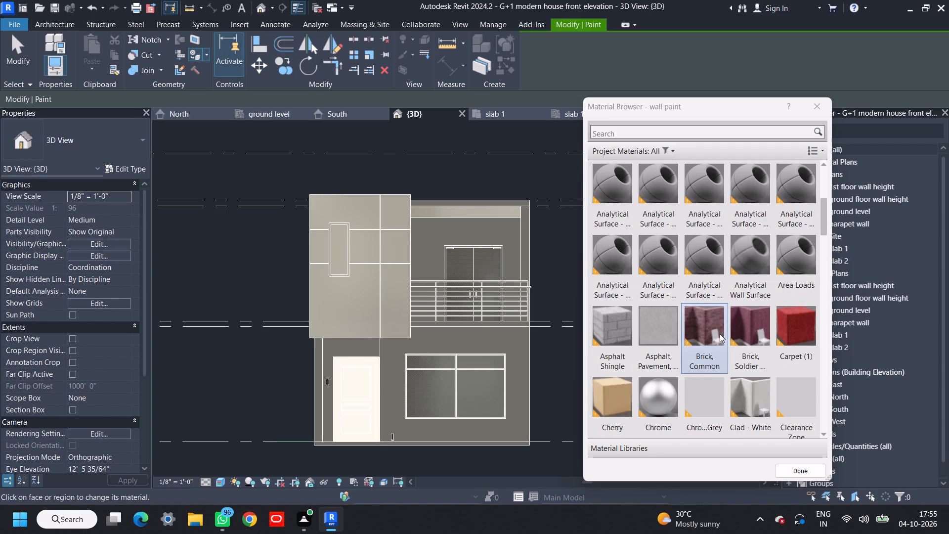
pyautogui.click(654, 129)
pyautogui.write('wal')
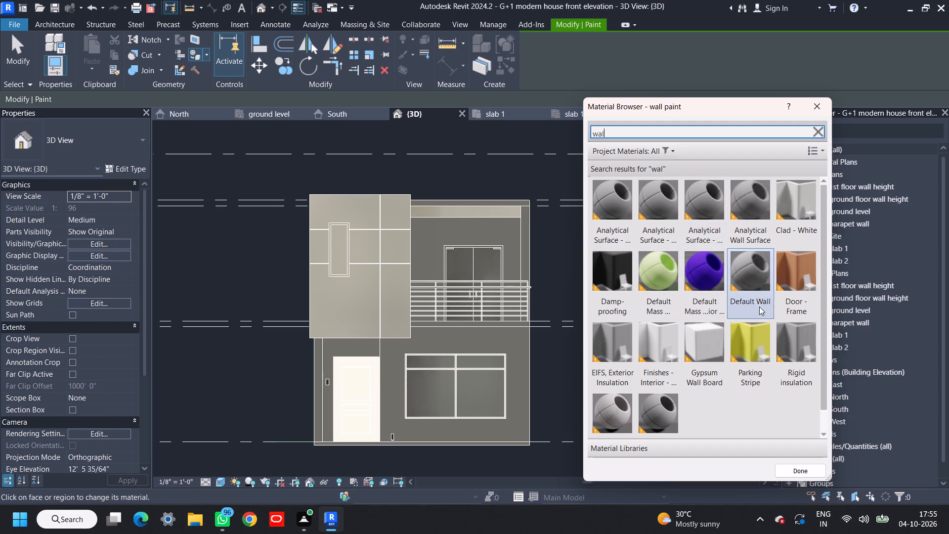
pyautogui.scroll(-2, 711, 367)
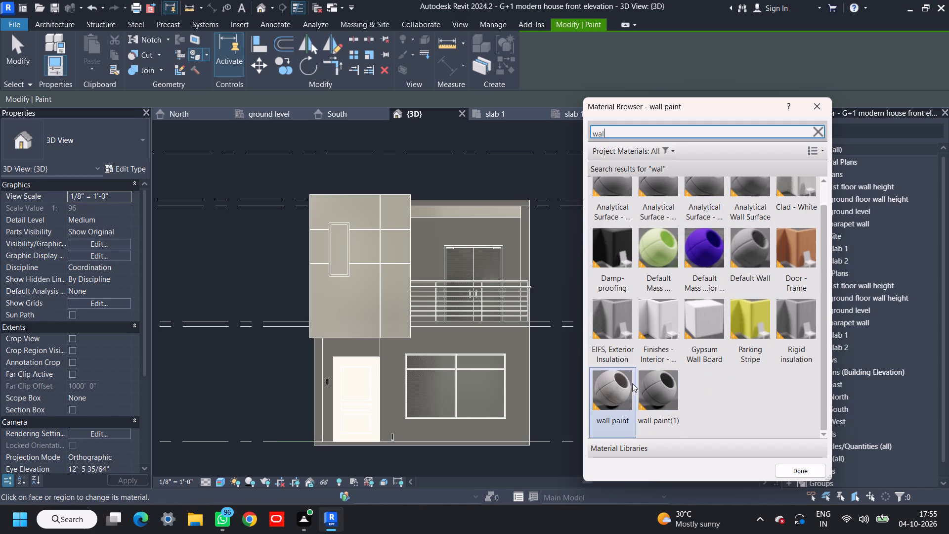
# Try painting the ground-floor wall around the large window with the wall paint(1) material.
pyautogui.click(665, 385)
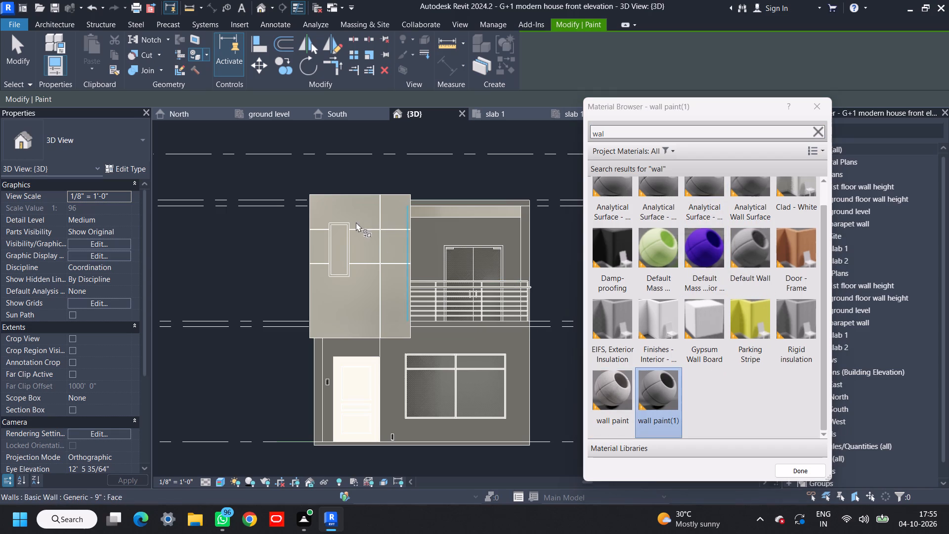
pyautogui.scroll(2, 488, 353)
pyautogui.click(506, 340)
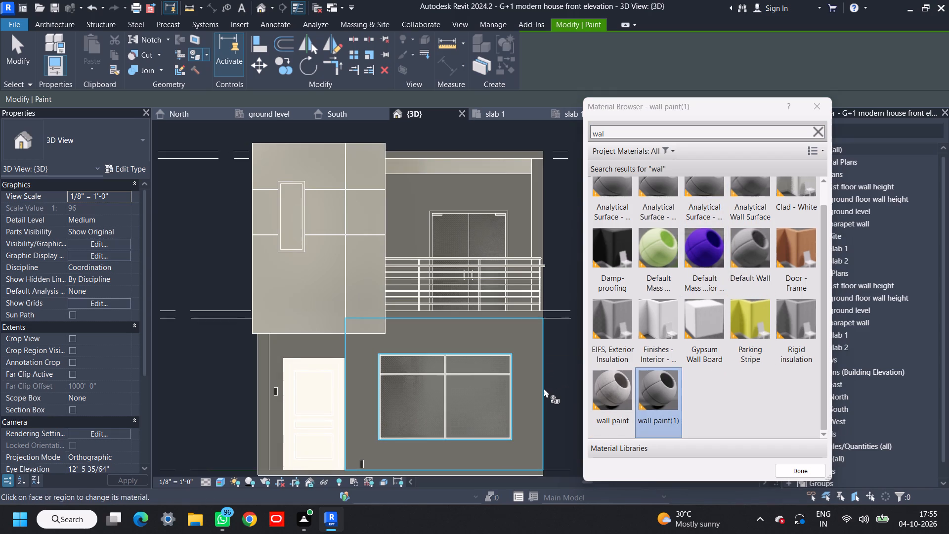
# Paint the ground-floor front wall faces around the window and the entrance door with the wall paint material.
pyautogui.click(633, 385)
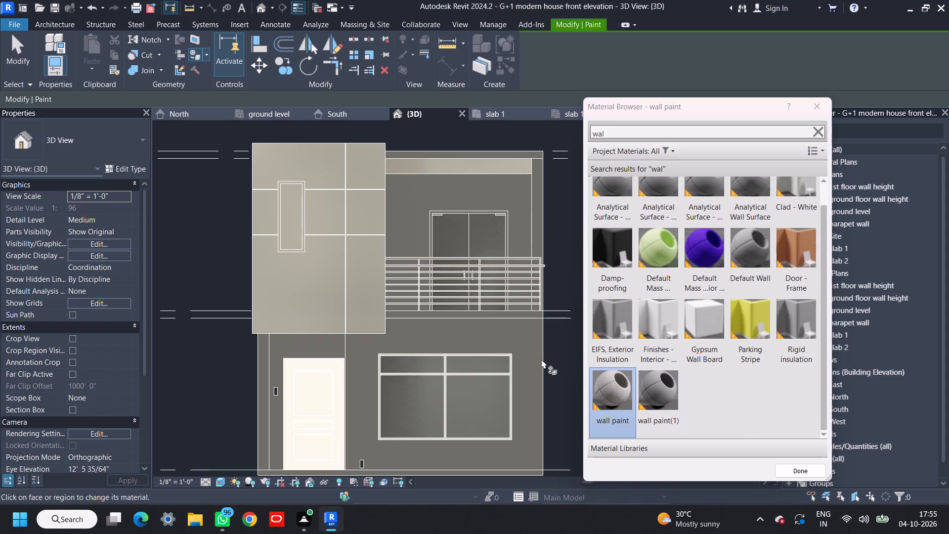
pyautogui.click(524, 339)
pyautogui.scroll(9, 521, 362)
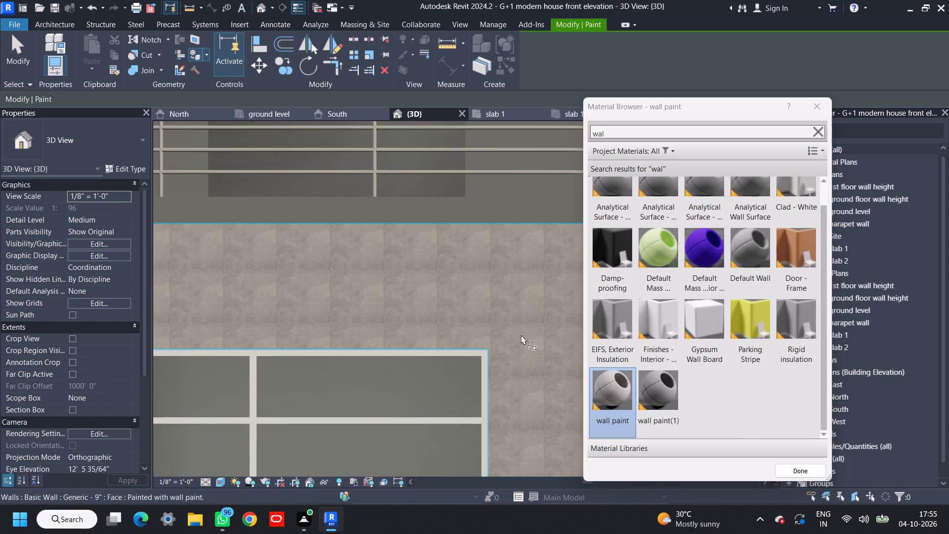
pyautogui.scroll(-10, 521, 334)
pyautogui.scroll(2, 526, 347)
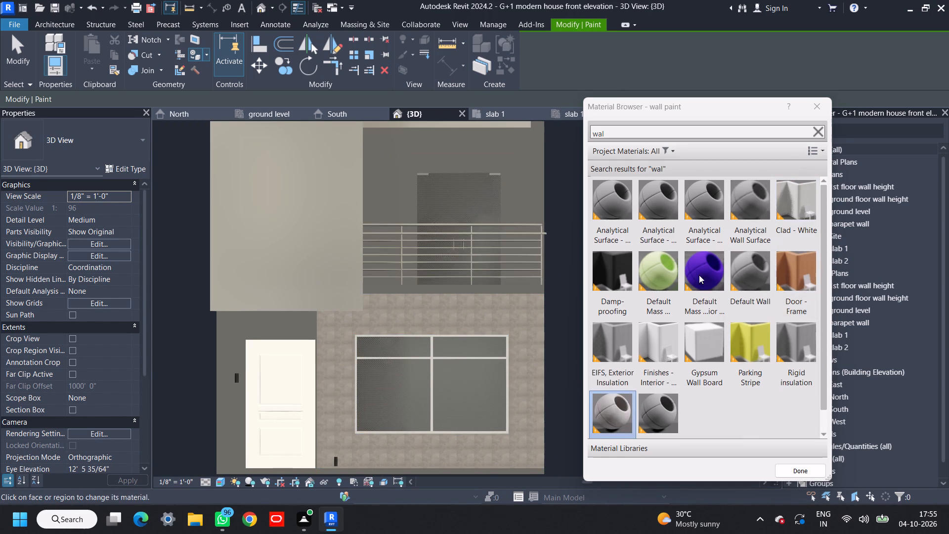
pyautogui.scroll(9, 544, 351)
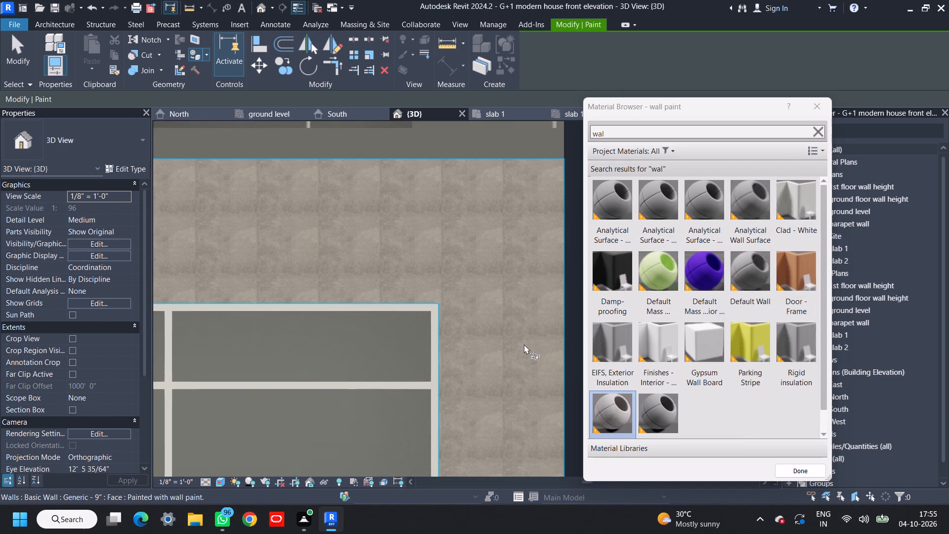
pyautogui.scroll(-10, 524, 345)
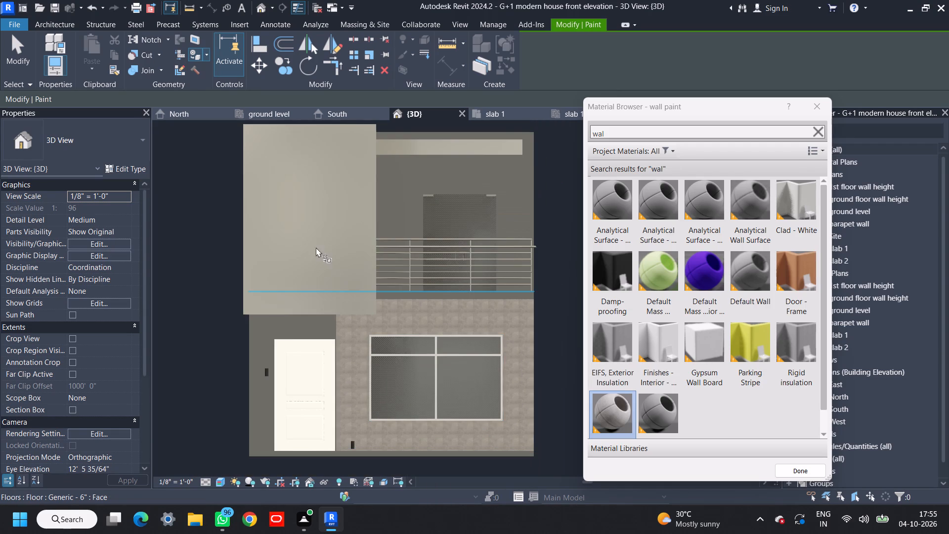
pyautogui.click(275, 325)
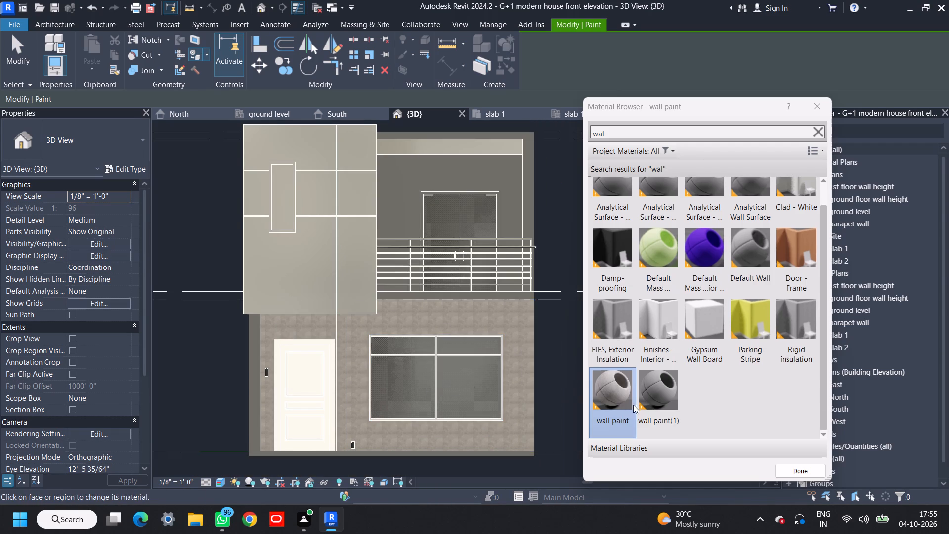
pyautogui.click(812, 105)
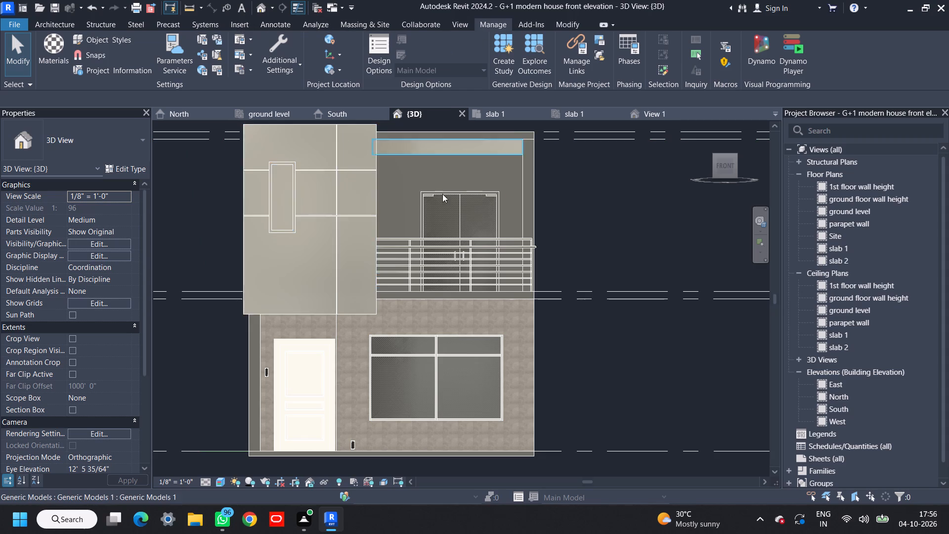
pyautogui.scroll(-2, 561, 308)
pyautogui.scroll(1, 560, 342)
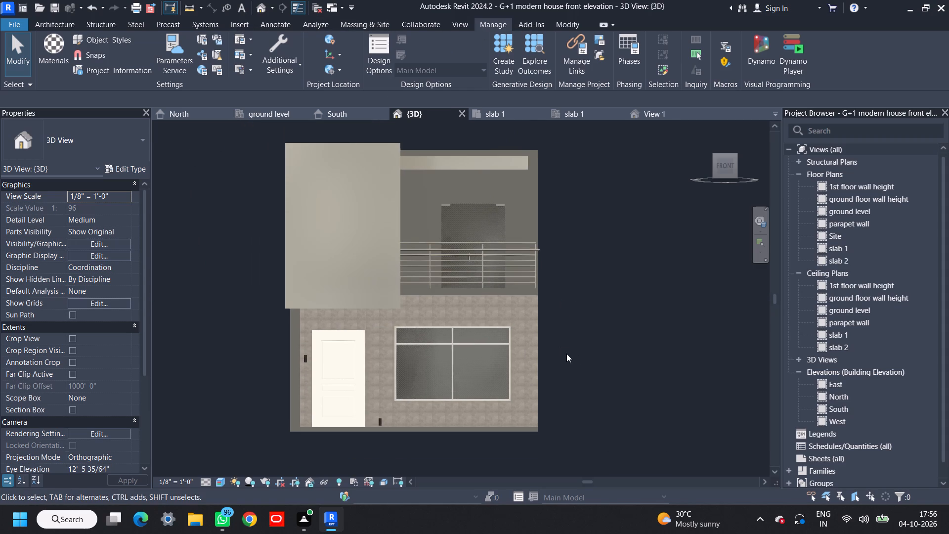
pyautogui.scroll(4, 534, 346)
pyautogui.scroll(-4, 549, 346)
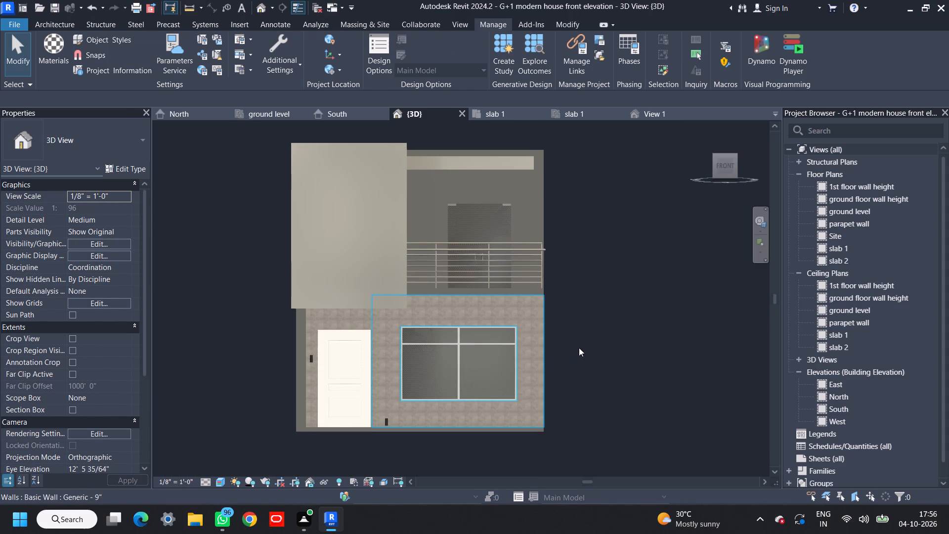
# Open the wall paint material's image (4).jpg texture for editing and set its linked sample size to 1'-1/2".
pyautogui.click(41, 50)
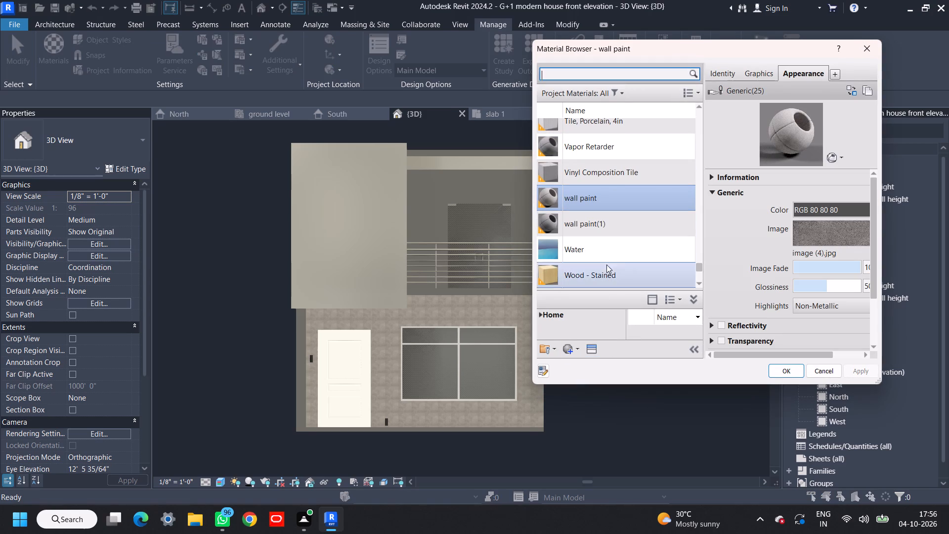
pyautogui.click(832, 236)
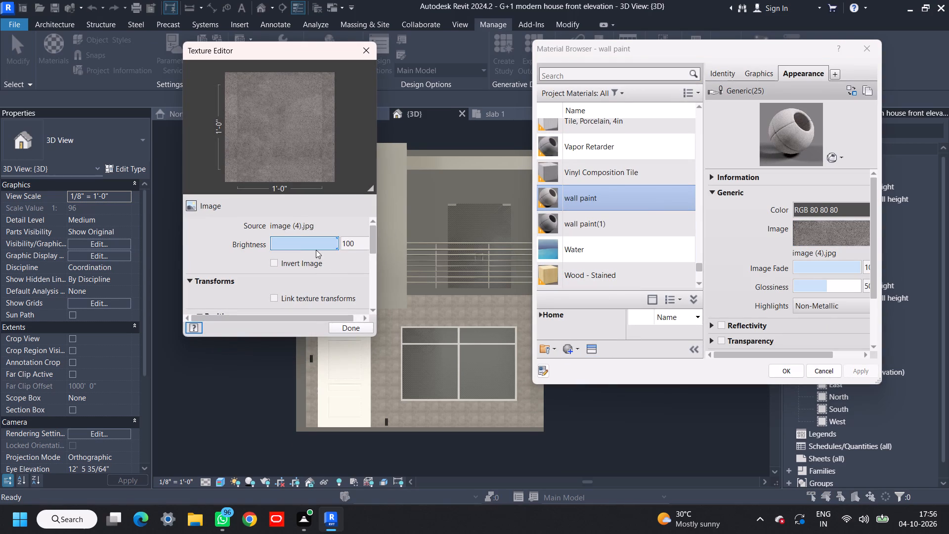
pyautogui.scroll(-1, 325, 266)
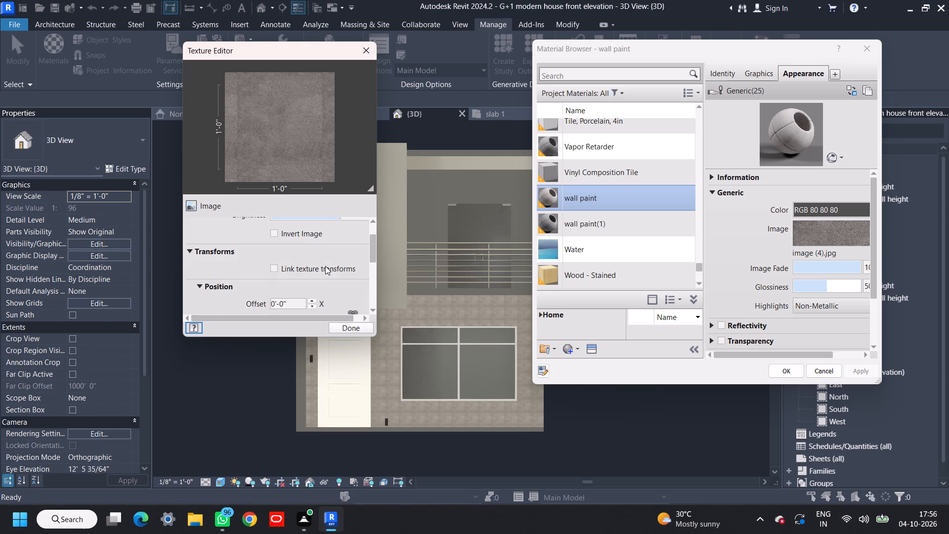
pyautogui.scroll(-2, 325, 267)
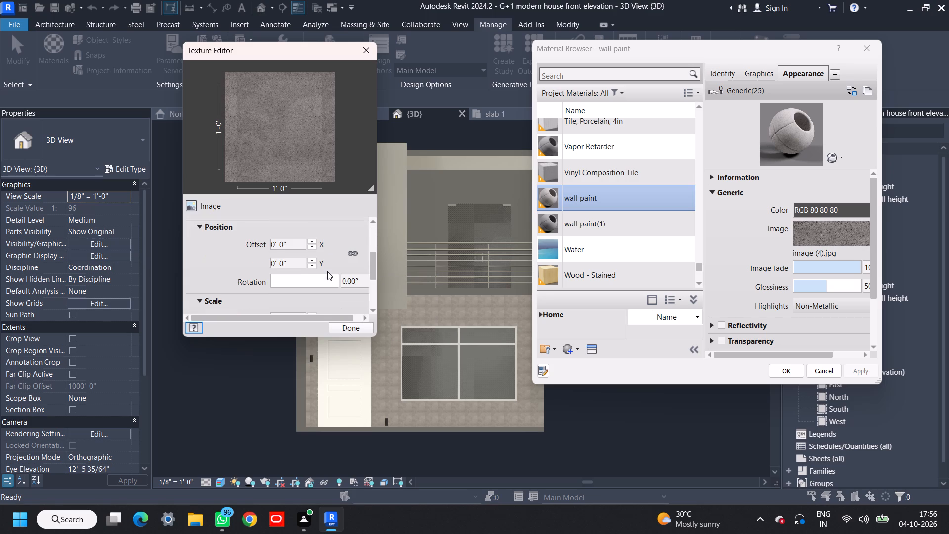
pyautogui.scroll(-1, 327, 271)
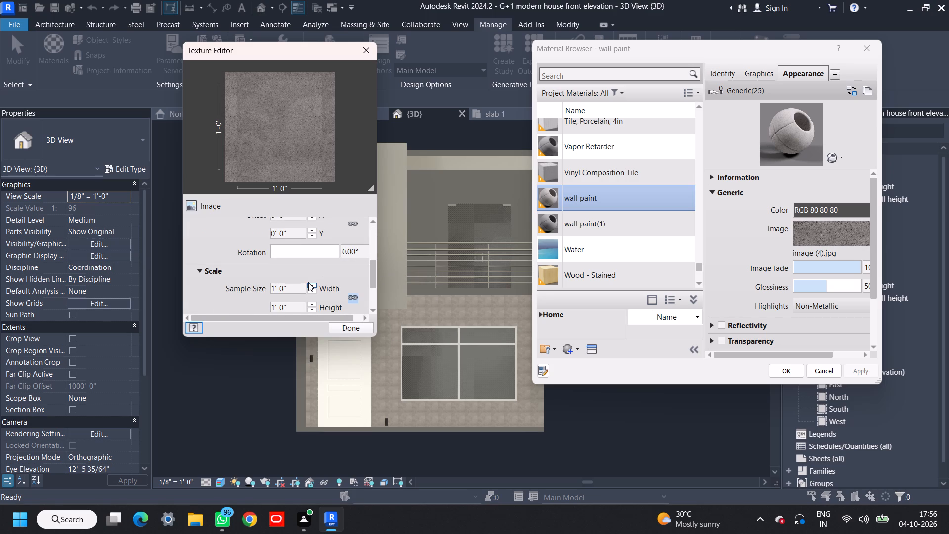
pyautogui.scroll(2, 303, 288)
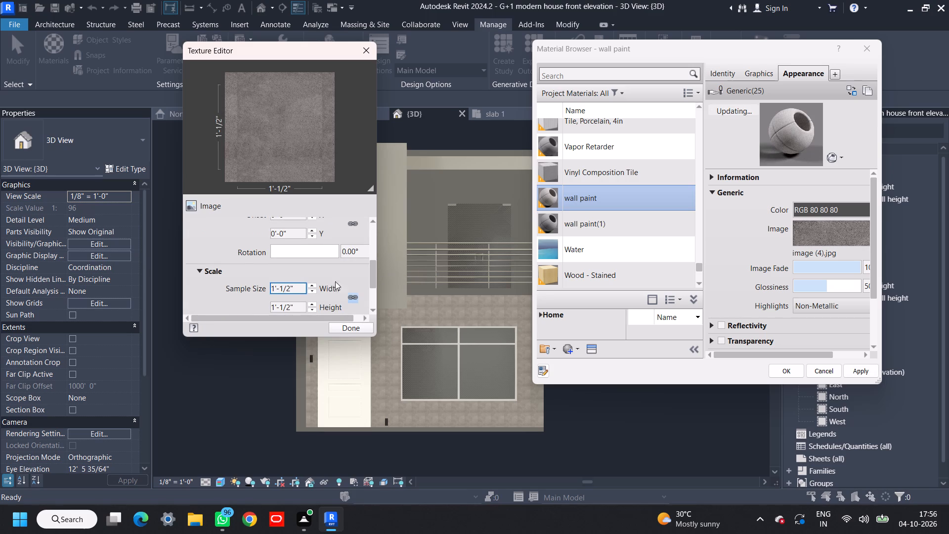
# Adjust the texture's position offset, trying several X values, to end at X 0'-0" and Y 0'-1/2".
pyautogui.scroll(2, 342, 272)
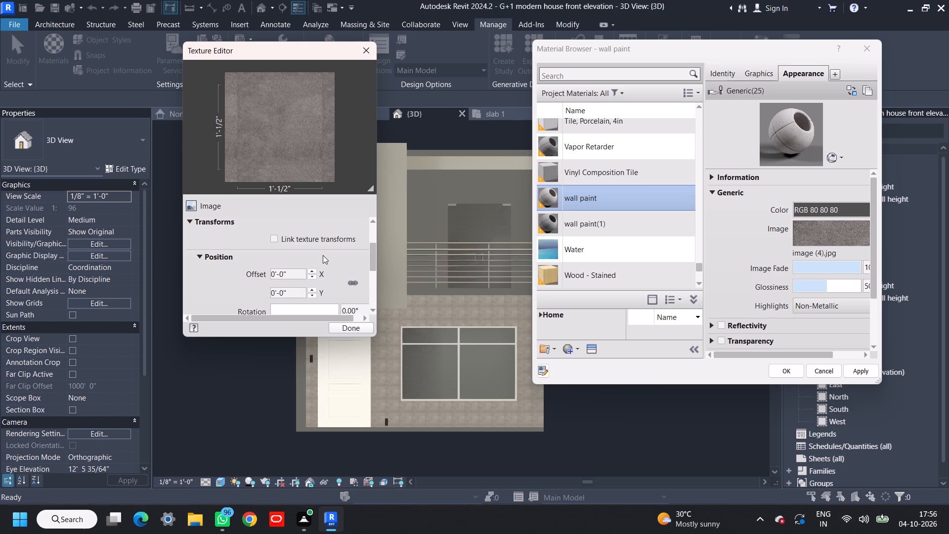
pyautogui.click(311, 279)
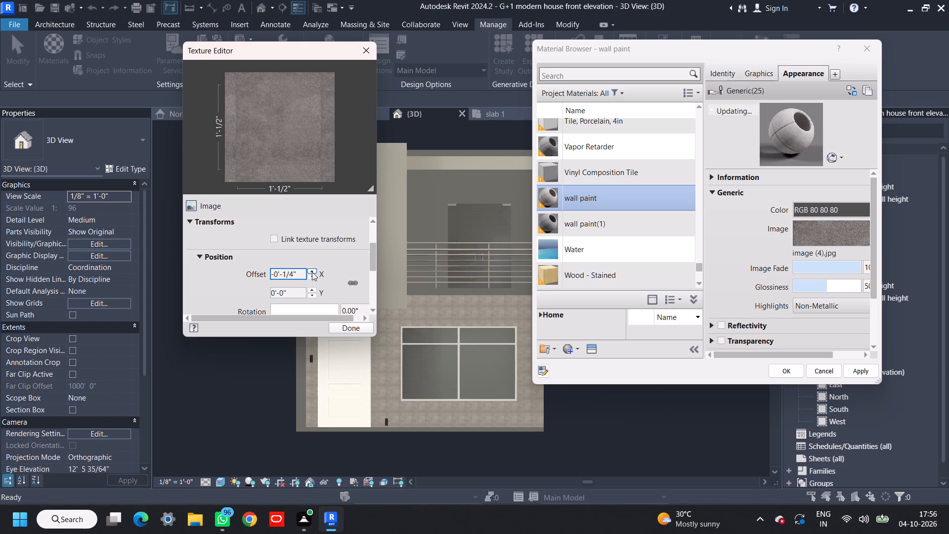
pyautogui.tripleClick(312, 272)
pyautogui.tripleClick(311, 287)
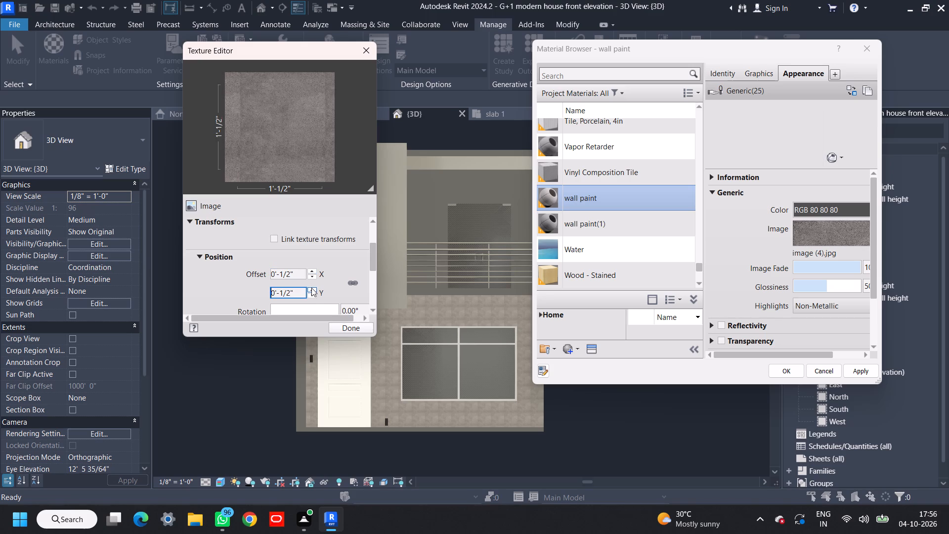
pyautogui.click(311, 294)
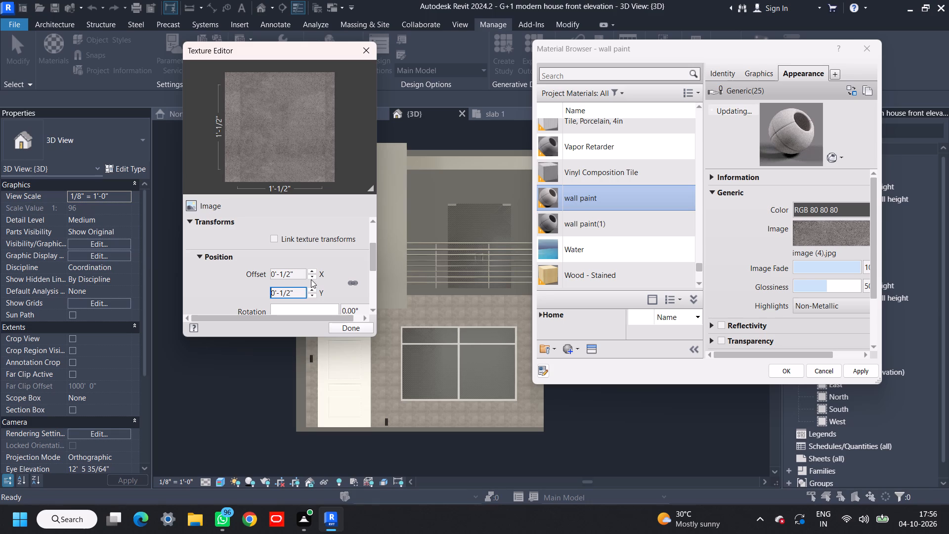
pyautogui.click(315, 271)
pyautogui.tripleClick(315, 271)
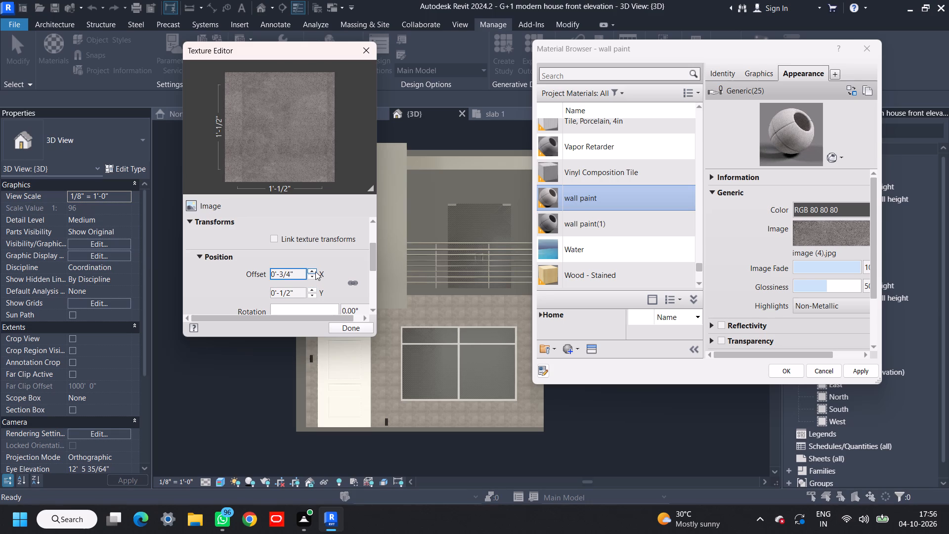
pyautogui.tripleClick(315, 271)
pyautogui.doubleClick(315, 271)
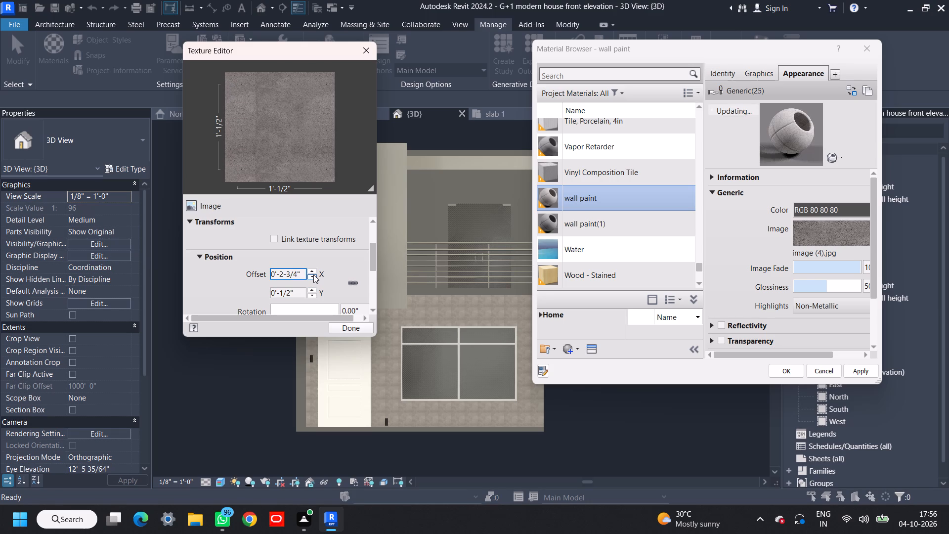
pyautogui.tripleClick(313, 275)
pyautogui.tripleClick(313, 275)
pyautogui.tripleClick(313, 275)
pyautogui.tripleClick(313, 275)
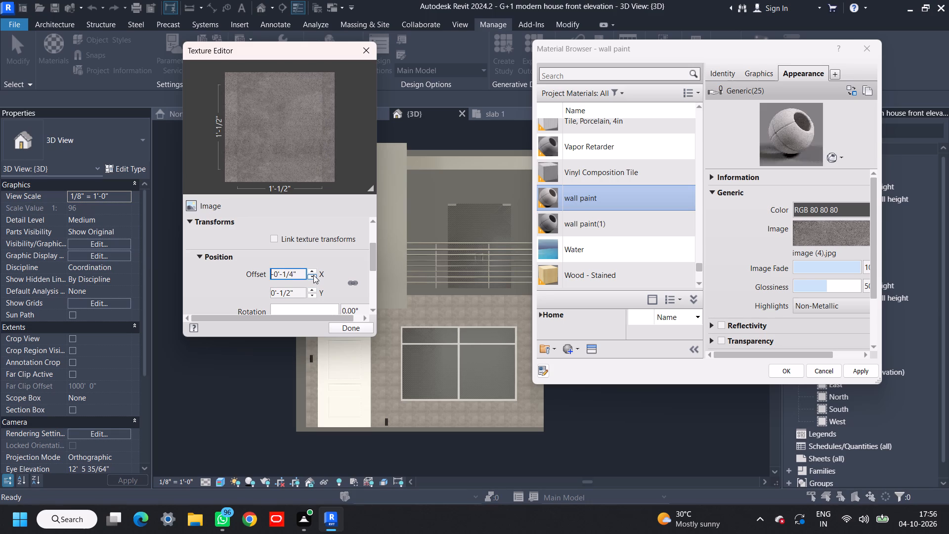
pyautogui.click(309, 271)
pyautogui.scroll(3, 268, 121)
# Set the texture's linked sample size to 0'-11-3/4" in width and height.
pyautogui.scroll(-3, 238, 262)
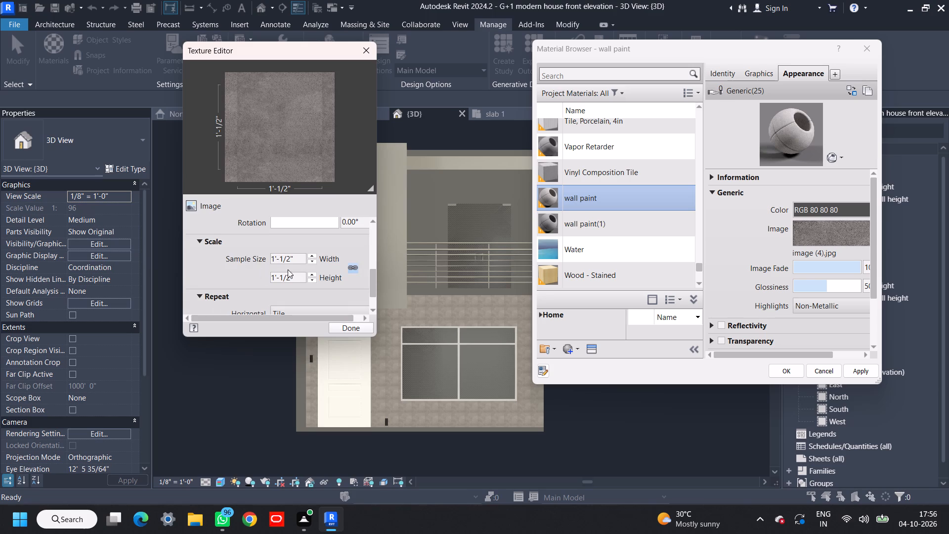
pyautogui.doubleClick(309, 264)
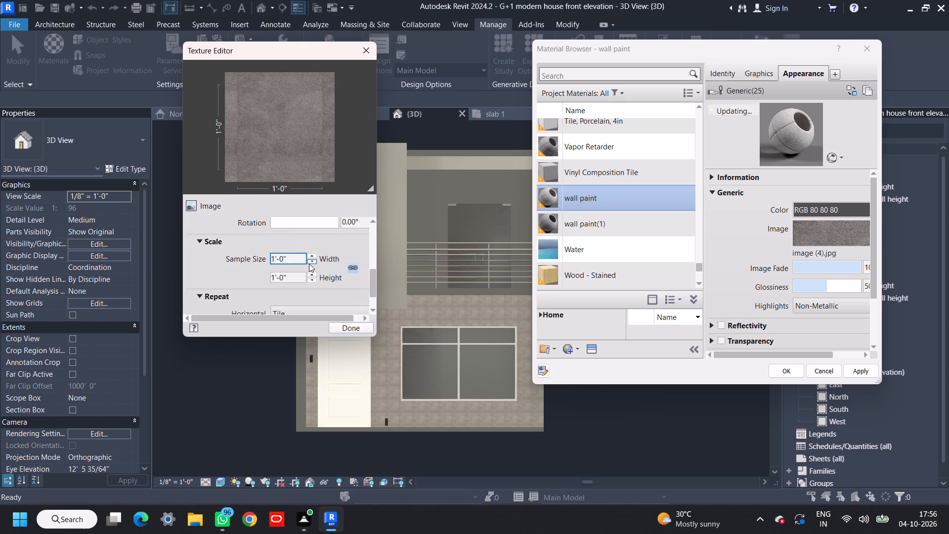
pyautogui.click(309, 264)
pyautogui.scroll(-2, 244, 270)
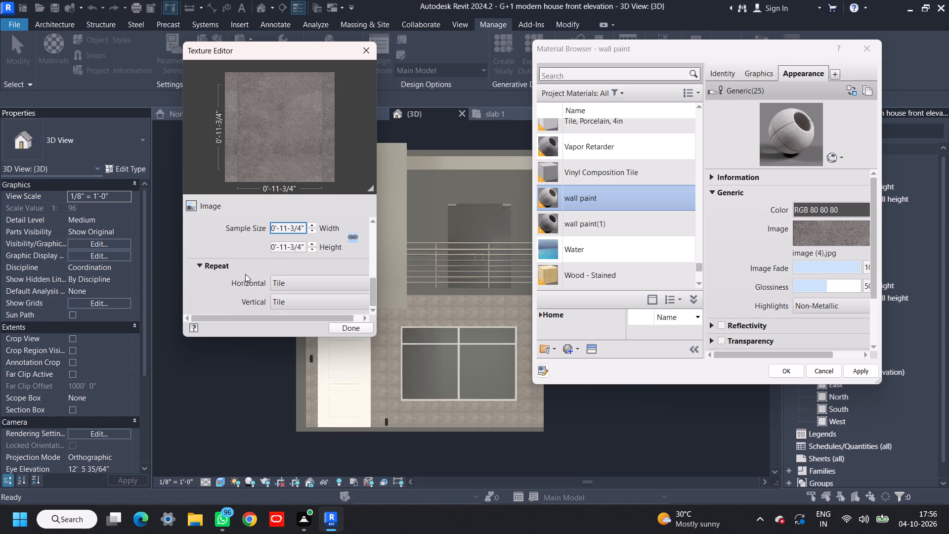
# Finish editing the wall paint texture and apply the changes to the material.
pyautogui.scroll(-1, 246, 274)
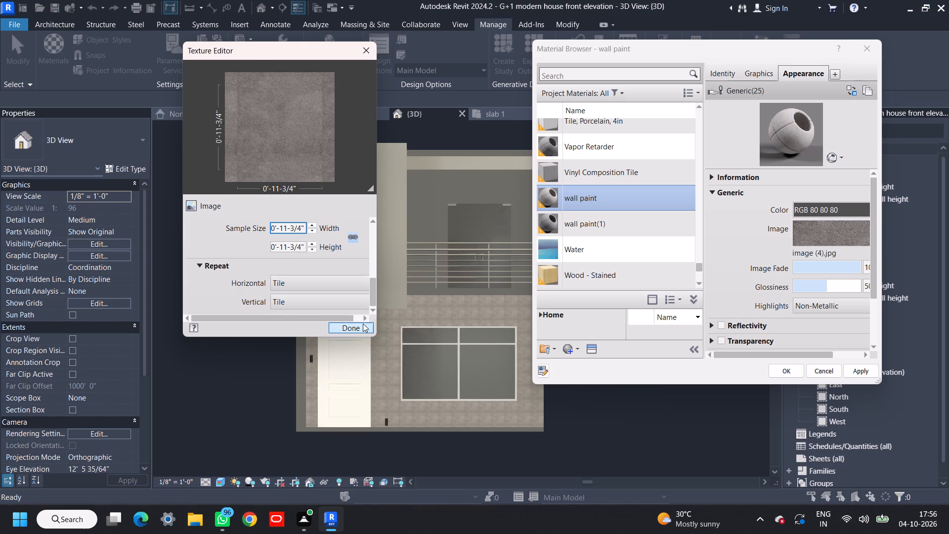
pyautogui.click(361, 327)
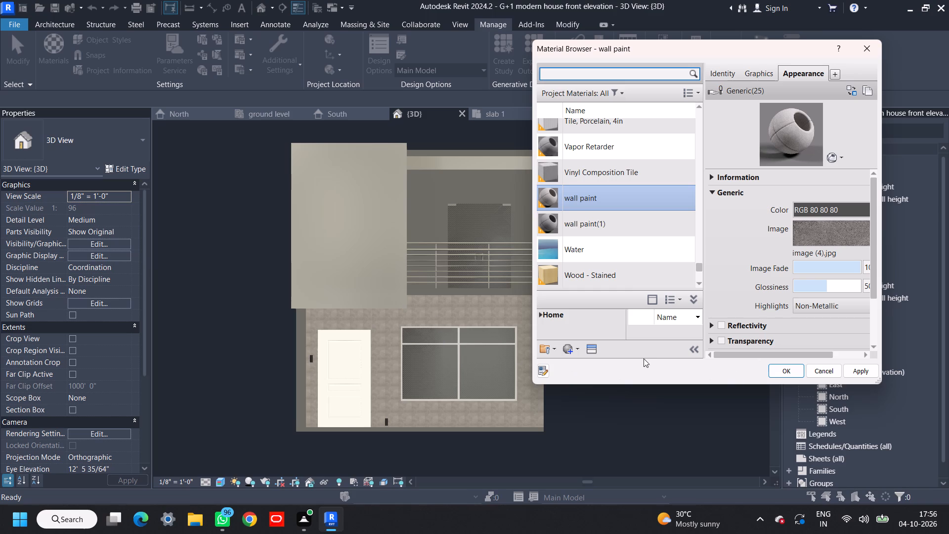
pyautogui.click(871, 374)
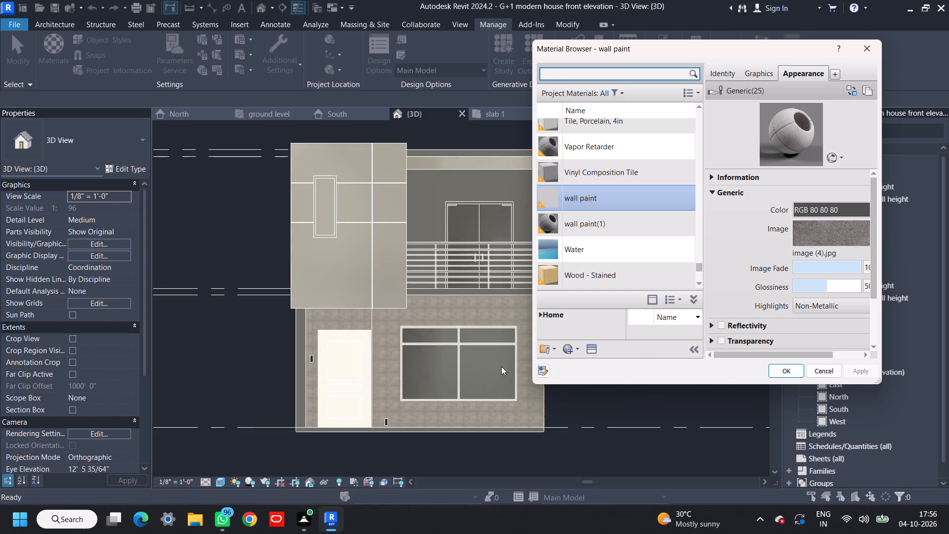
# Reopen the wall paint material's image (4).jpg texture and start choosing a replacement source image file.
pyautogui.scroll(4, 402, 337)
pyautogui.scroll(5, 480, 314)
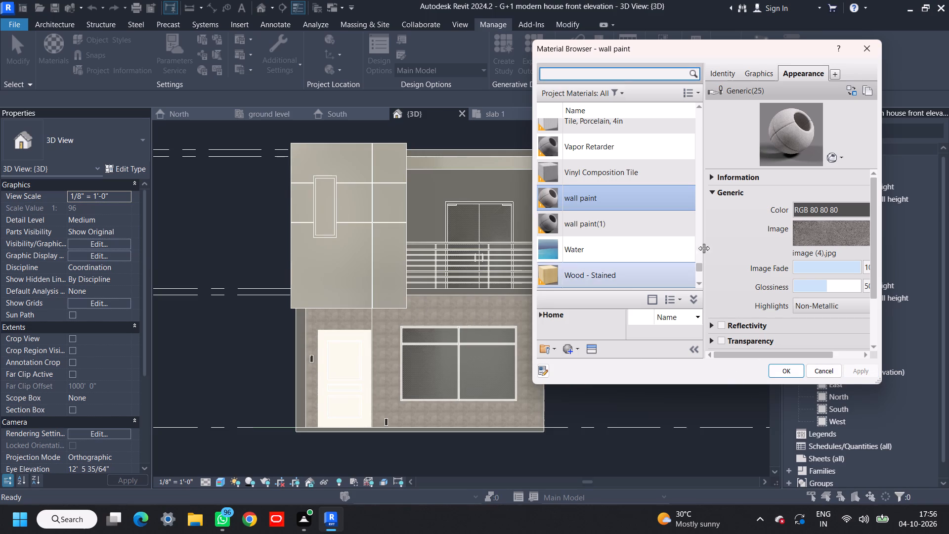
pyautogui.scroll(4, 468, 312)
pyautogui.click(819, 236)
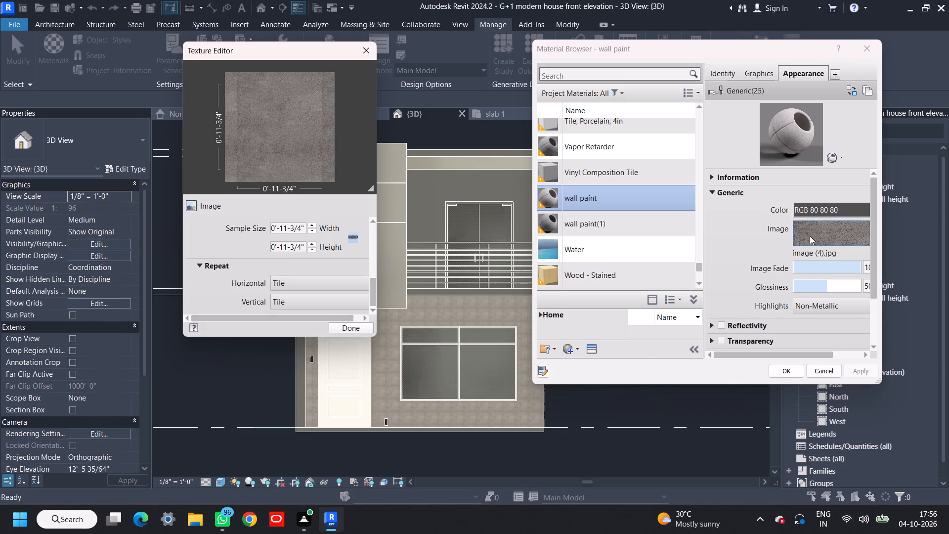
pyautogui.click(198, 204)
pyautogui.scroll(14, 302, 241)
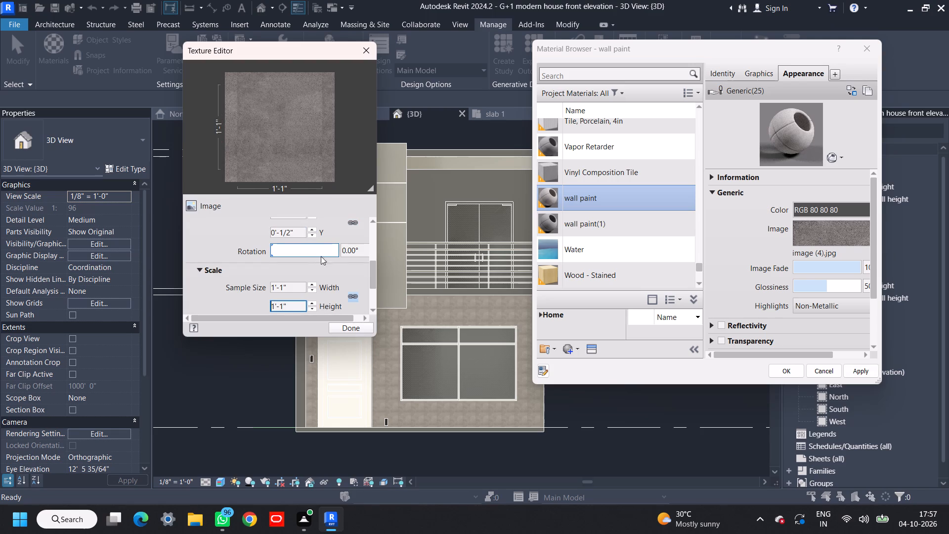
pyautogui.scroll(5, 331, 239)
pyautogui.click(298, 222)
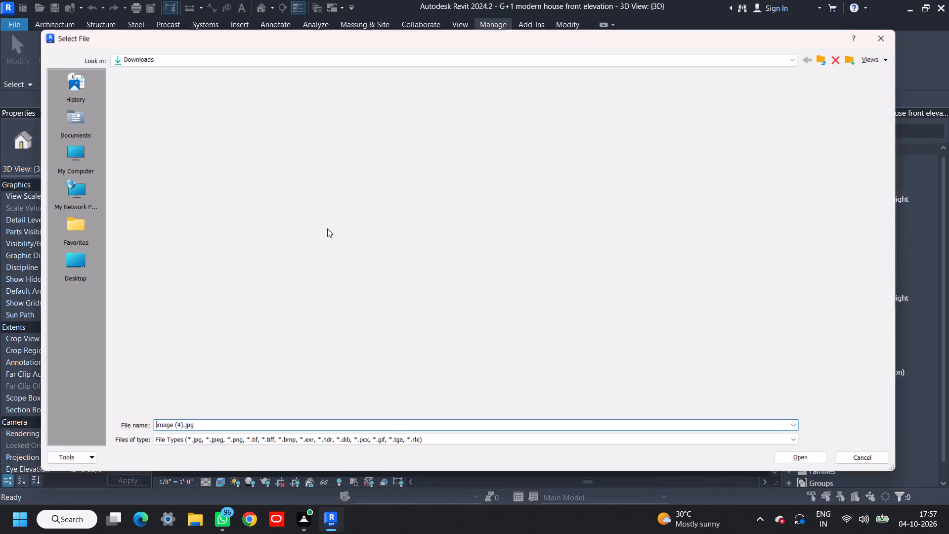
# Show the files in the Downloads folder as large icons.
pyautogui.scroll(-5, 207, 239)
pyautogui.scroll(-5, 258, 260)
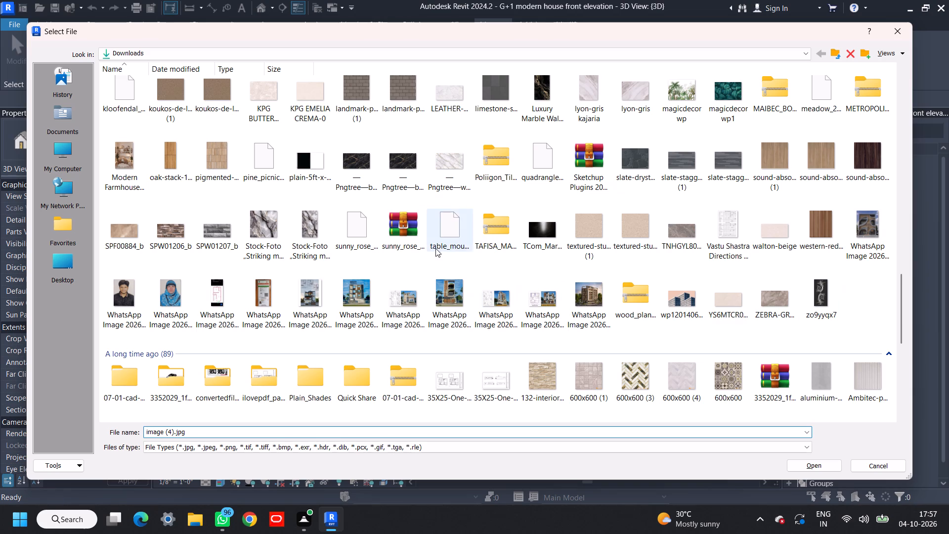
pyautogui.rightClick(869, 311)
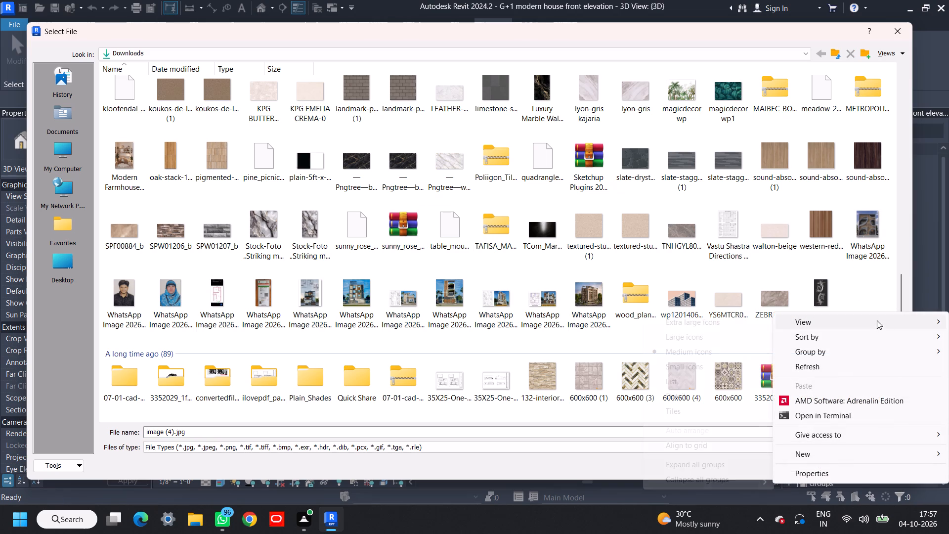
pyautogui.click(877, 320)
pyautogui.click(842, 327)
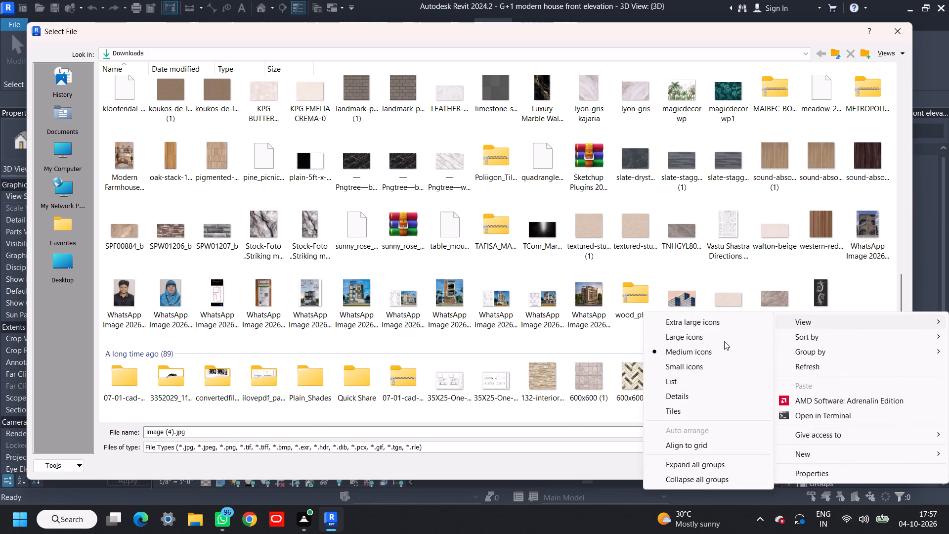
pyautogui.click(724, 341)
# Look through the image files in the Downloads folder for a suitable plaster or paint texture for the facade walls.
pyautogui.scroll(-3, 418, 307)
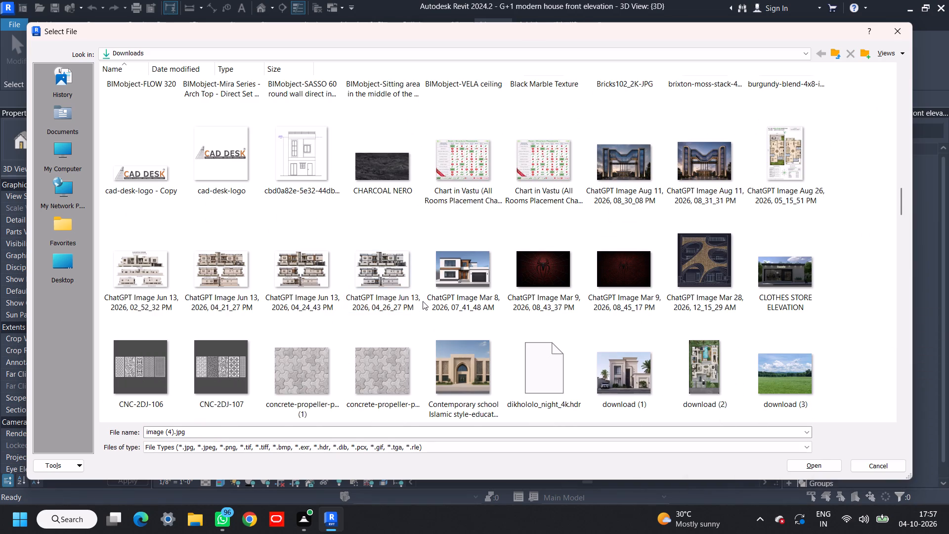
pyautogui.scroll(-4, 423, 301)
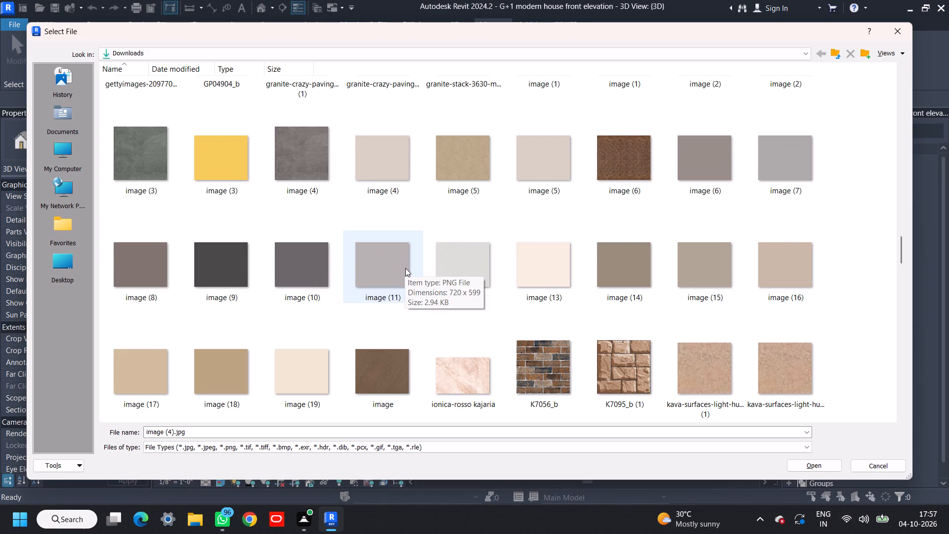
pyautogui.scroll(-3, 405, 268)
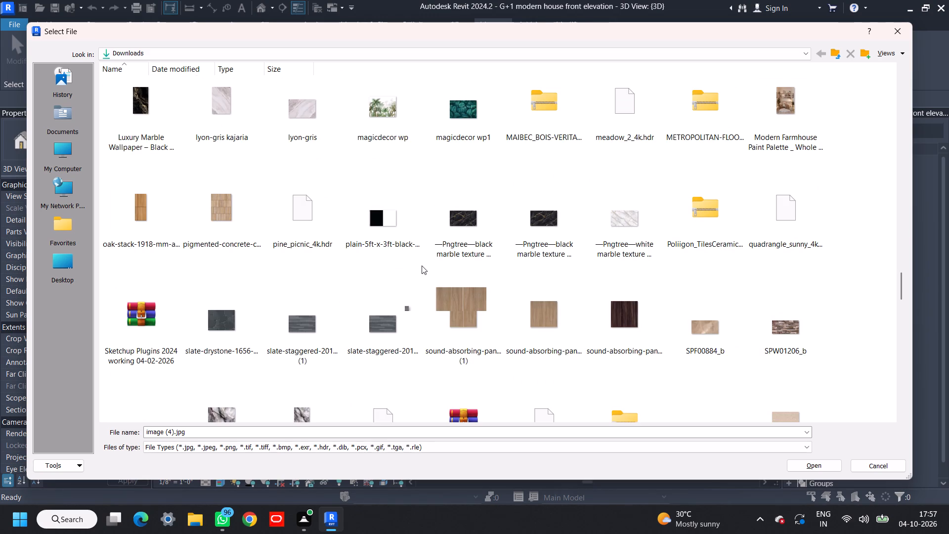
pyautogui.scroll(-3, 422, 266)
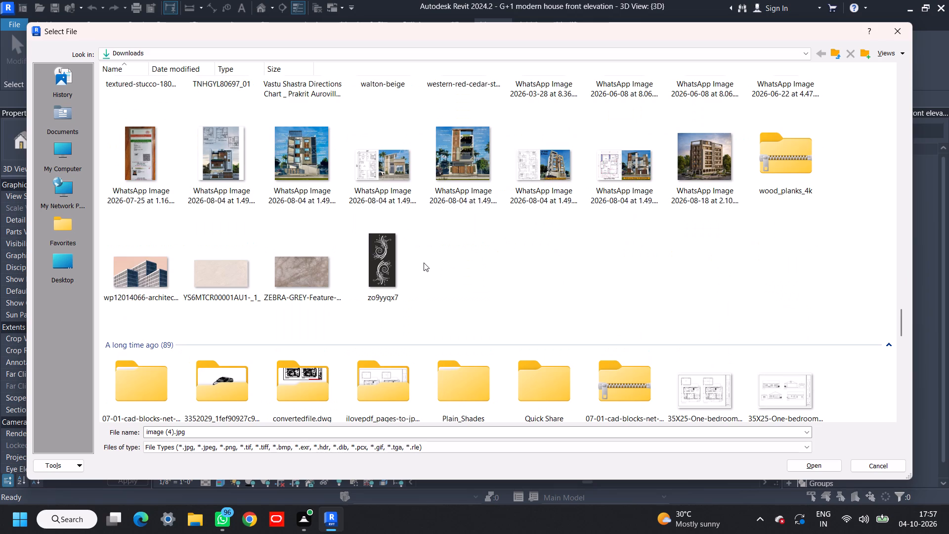
pyautogui.scroll(-2, 424, 263)
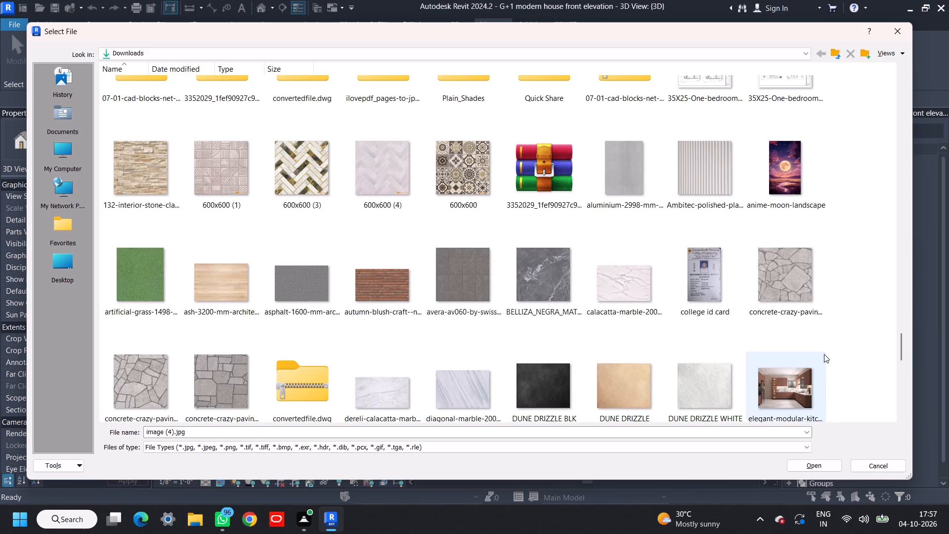
pyautogui.scroll(-3, 621, 319)
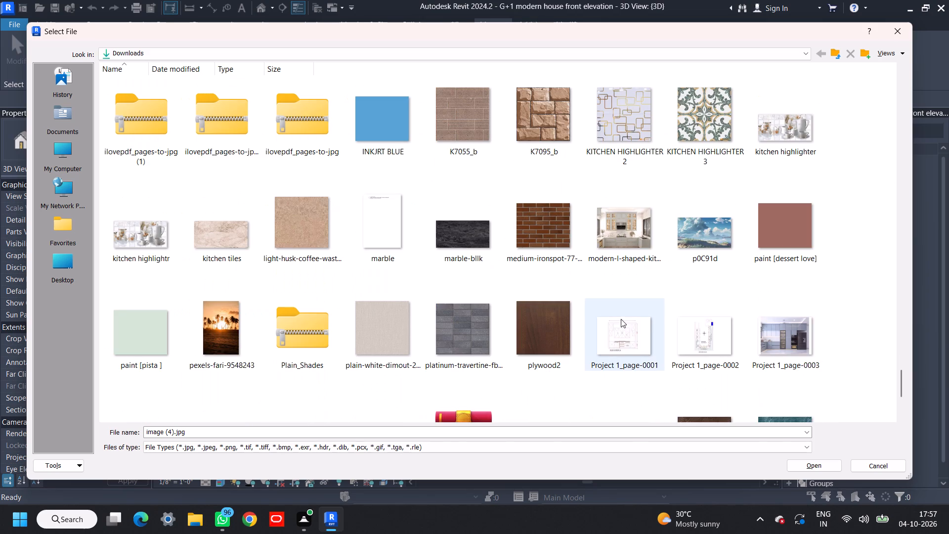
pyautogui.scroll(-2, 622, 317)
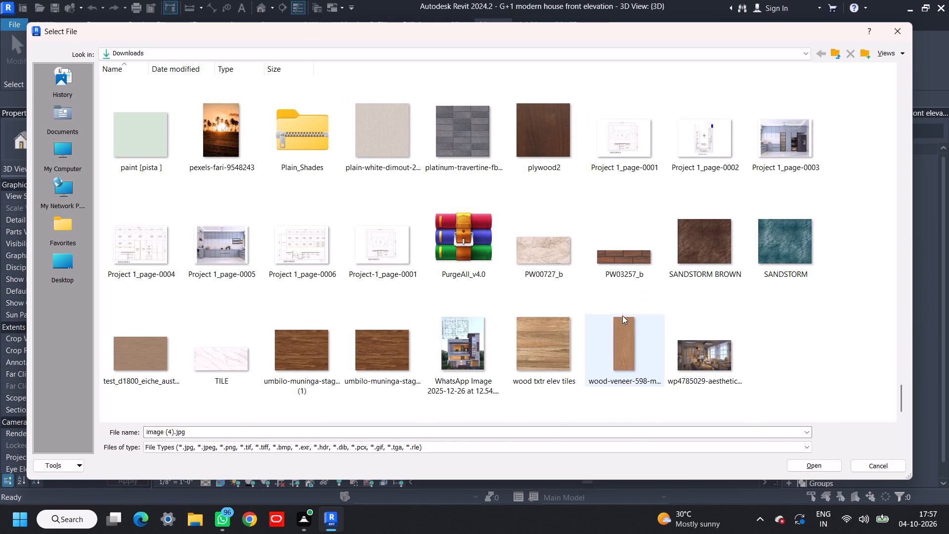
pyautogui.scroll(-2, 622, 313)
pyautogui.scroll(5, 462, 287)
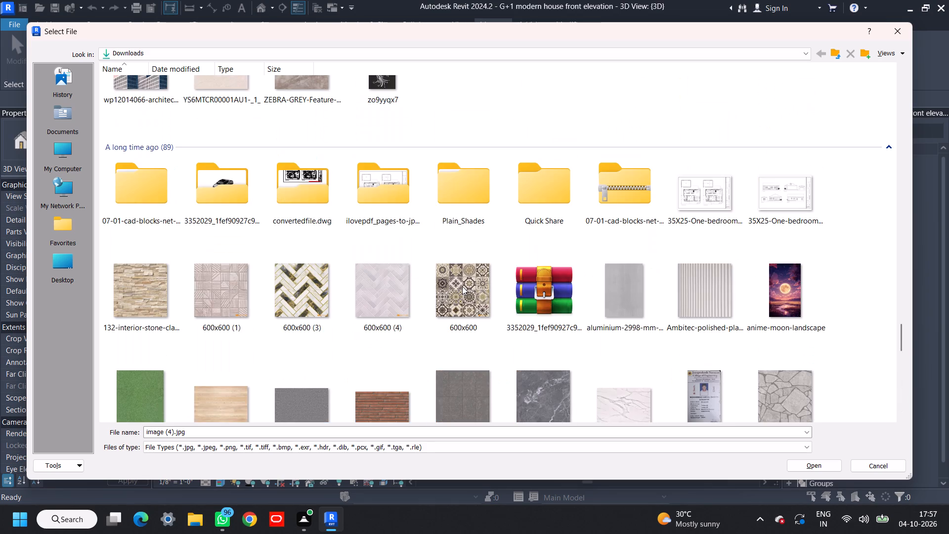
pyautogui.scroll(-1, 462, 286)
pyautogui.scroll(2, 462, 286)
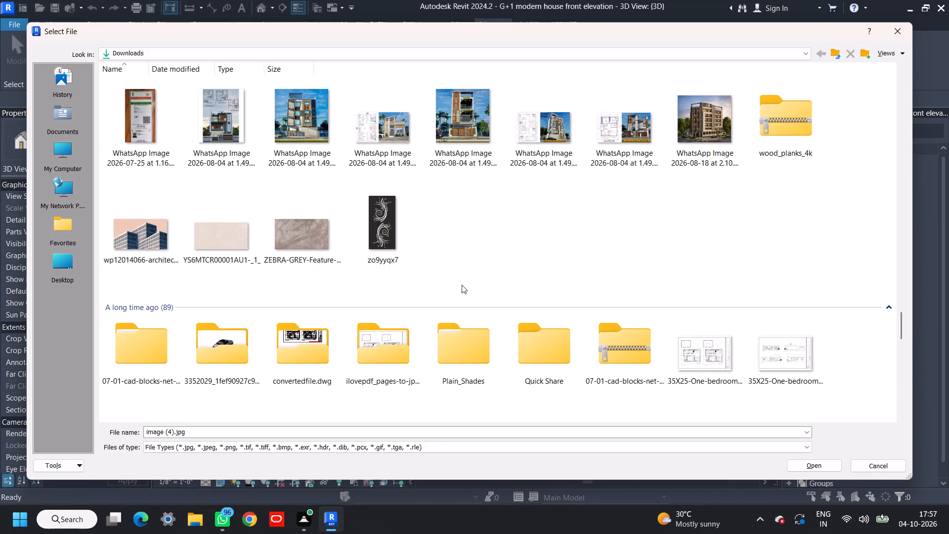
pyautogui.scroll(4, 462, 285)
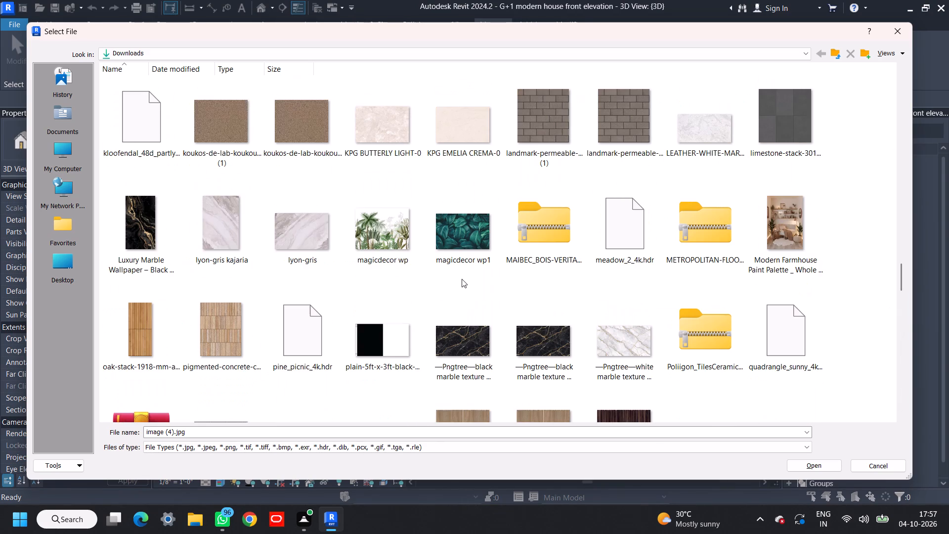
pyautogui.scroll(4, 462, 278)
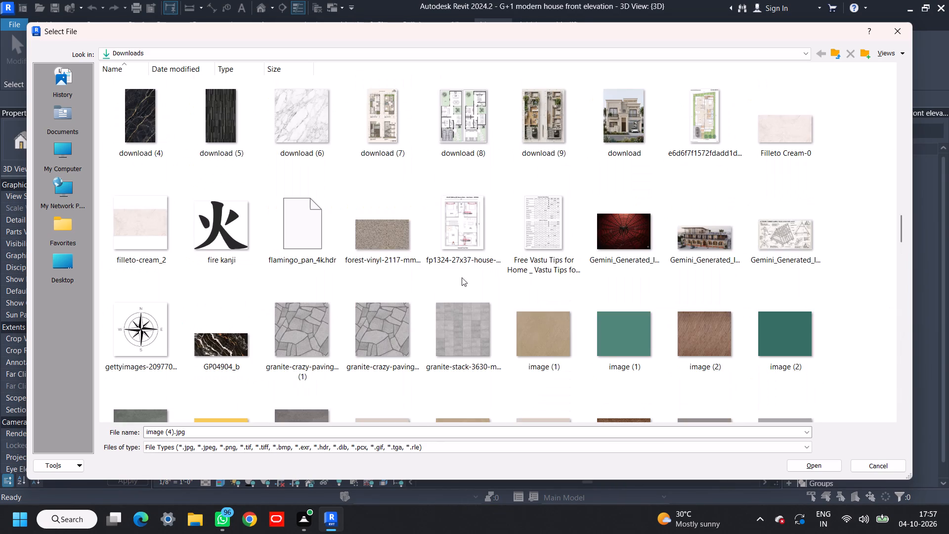
pyautogui.scroll(5, 438, 275)
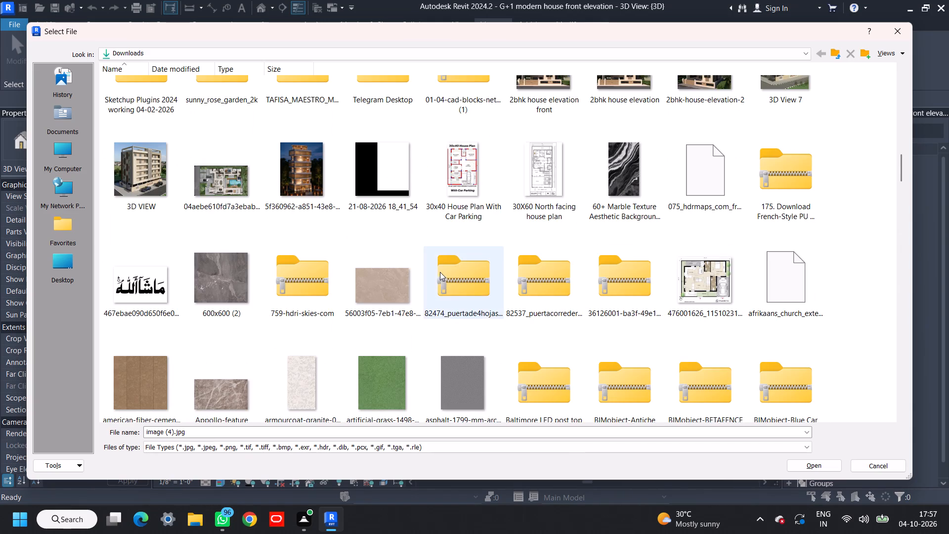
pyautogui.scroll(2, 440, 270)
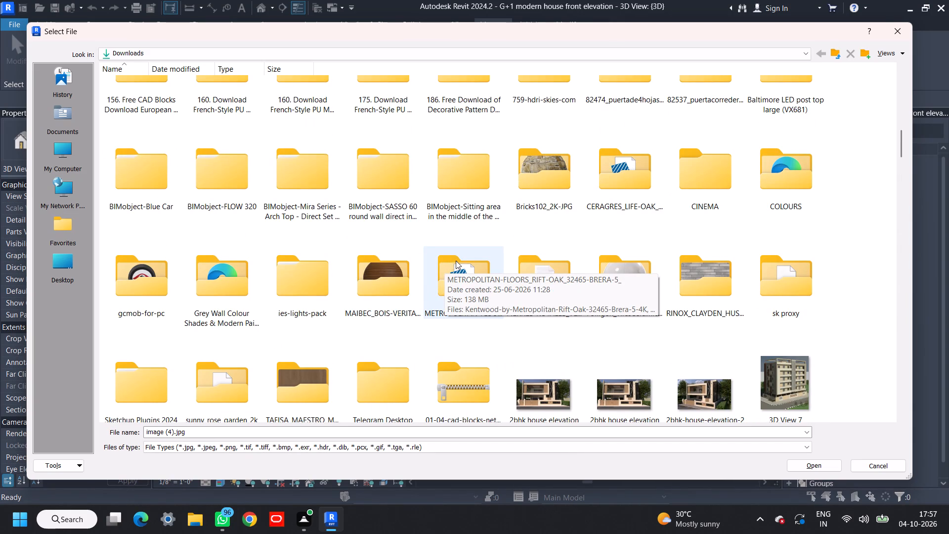
pyautogui.scroll(2, 456, 261)
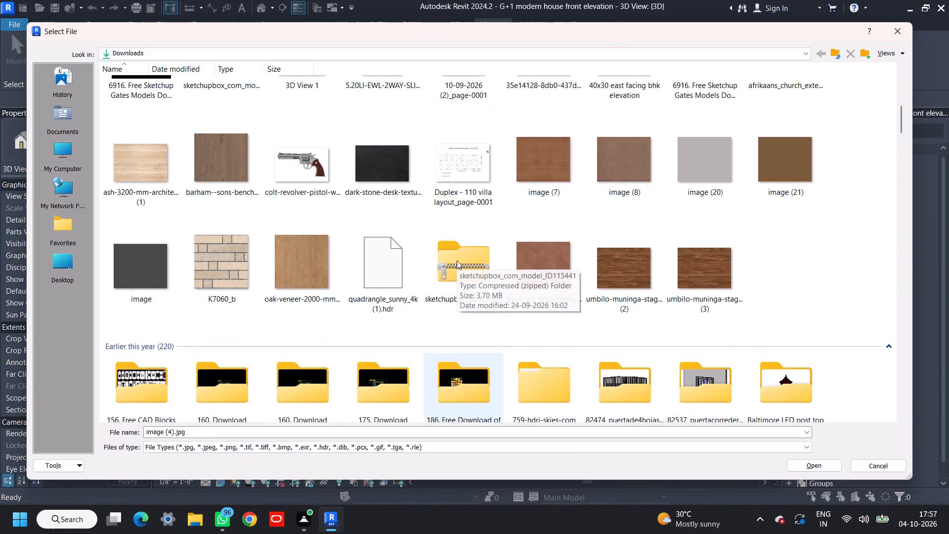
pyautogui.scroll(3, 457, 261)
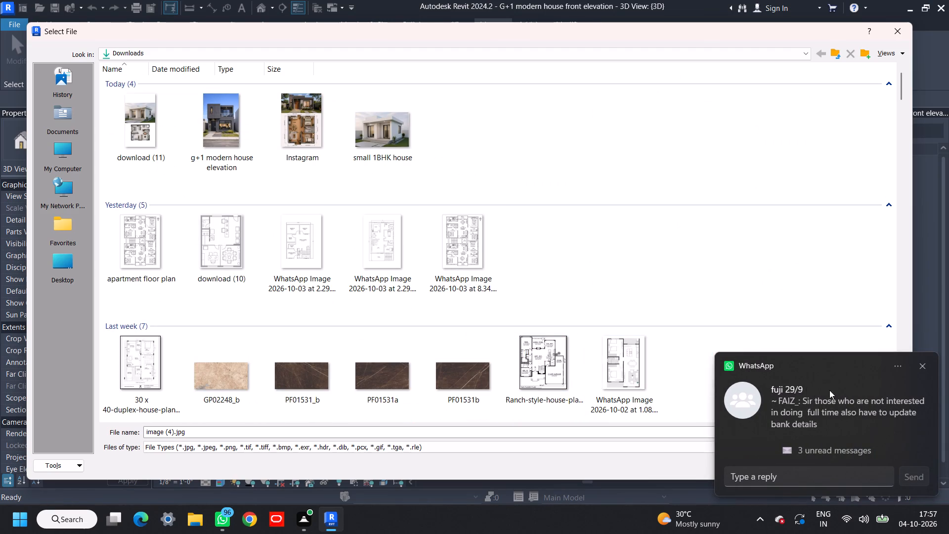
pyautogui.click(922, 369)
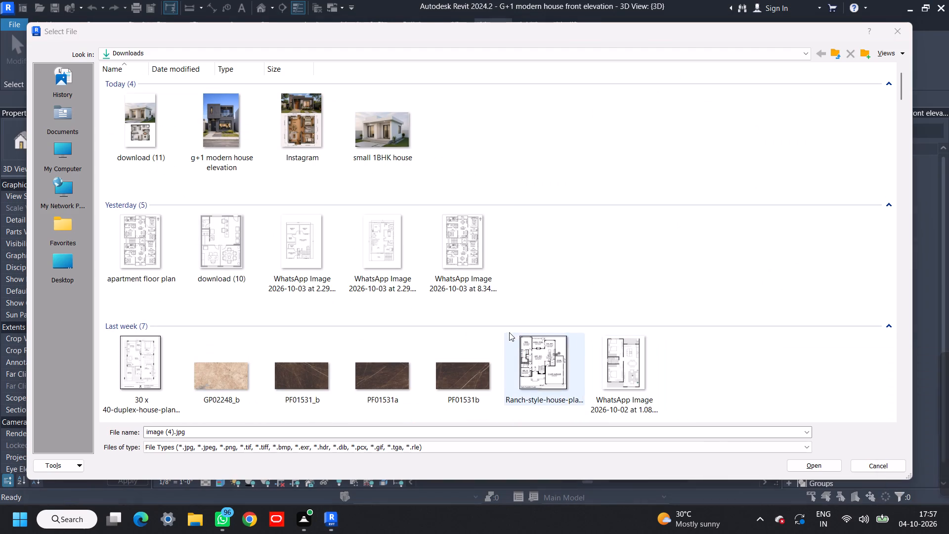
pyautogui.scroll(4, 508, 332)
pyautogui.scroll(-1, 508, 331)
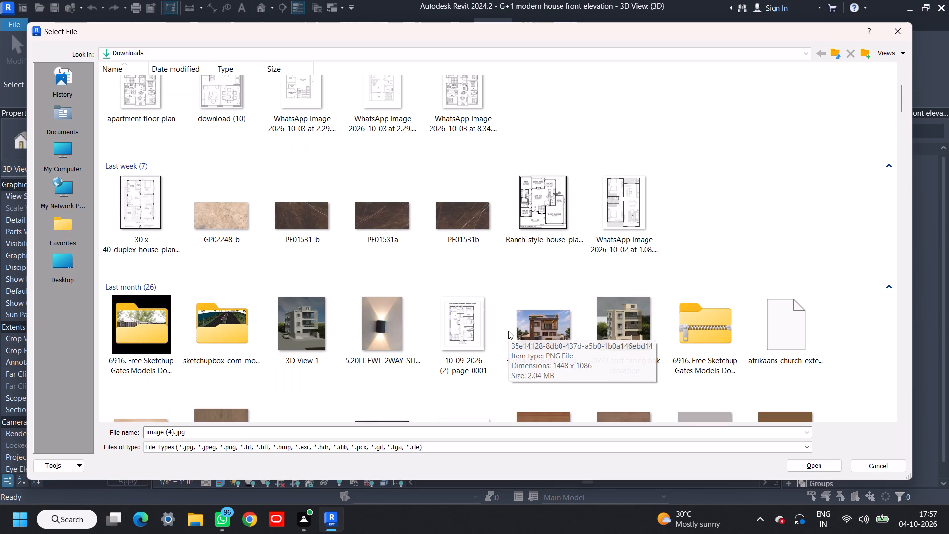
pyautogui.scroll(-1, 508, 331)
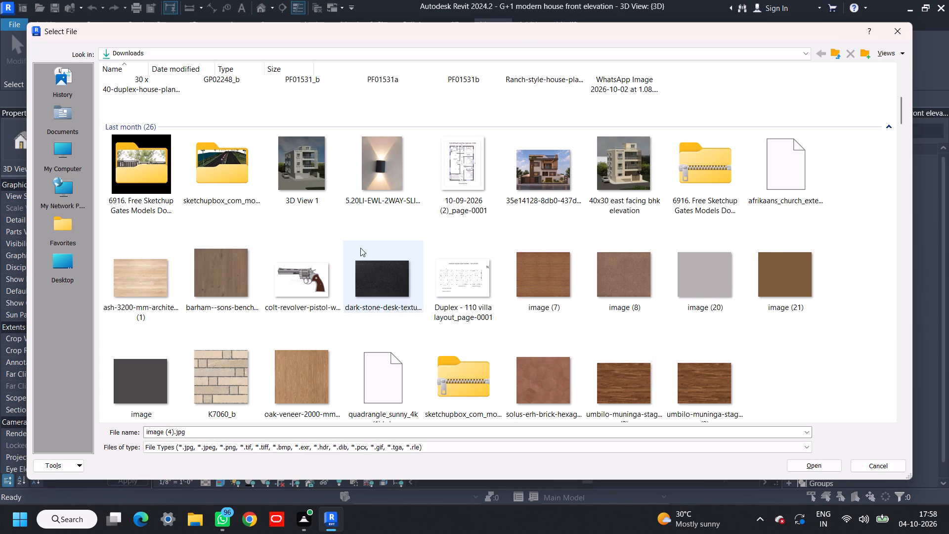
pyautogui.scroll(-1, 354, 233)
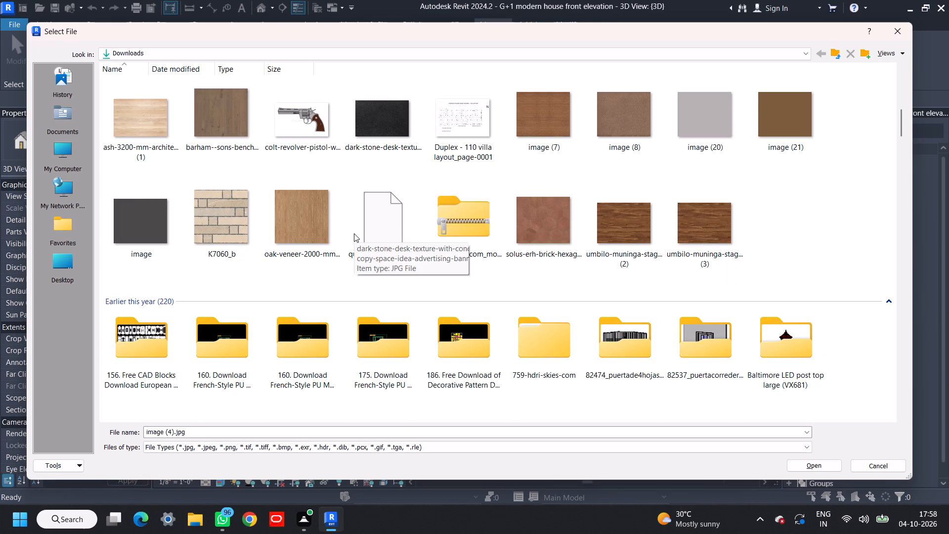
pyautogui.scroll(-4, 647, 328)
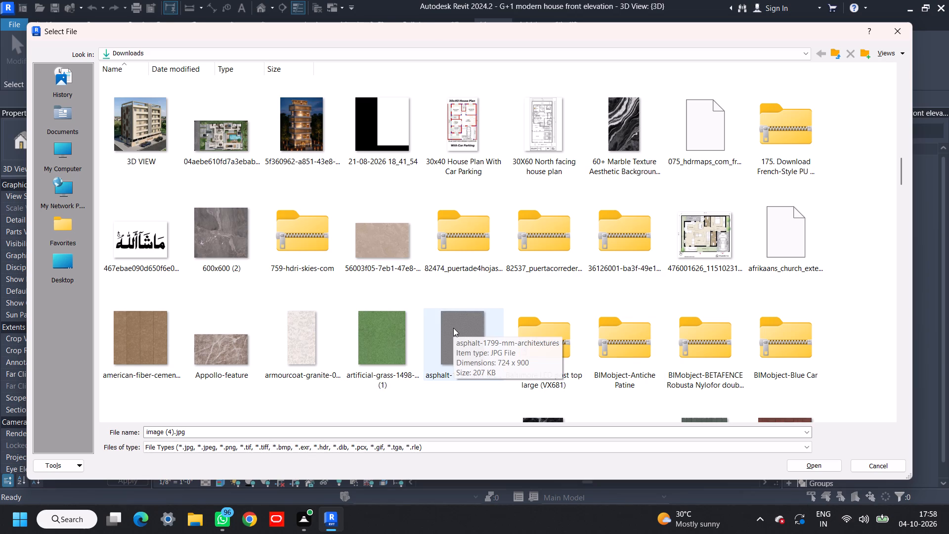
pyautogui.scroll(-1, 455, 327)
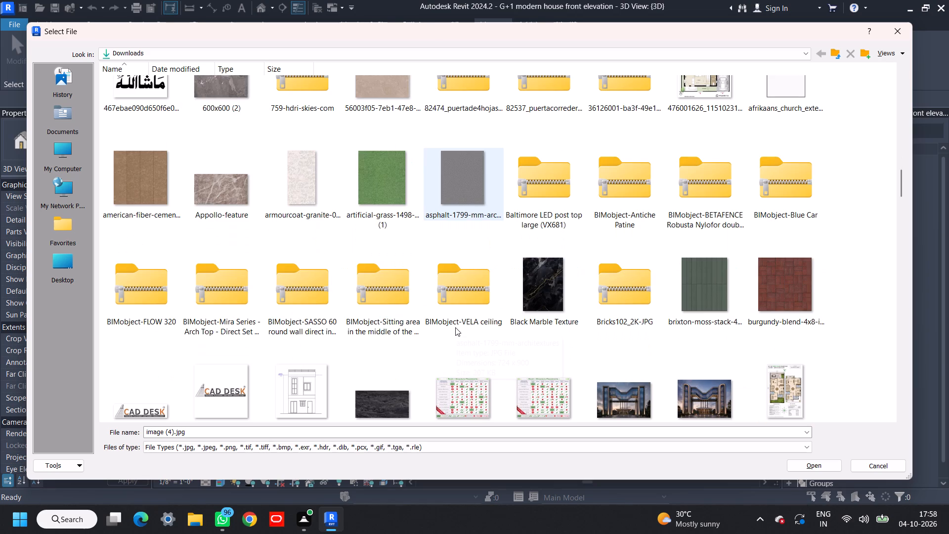
pyautogui.scroll(-2, 455, 327)
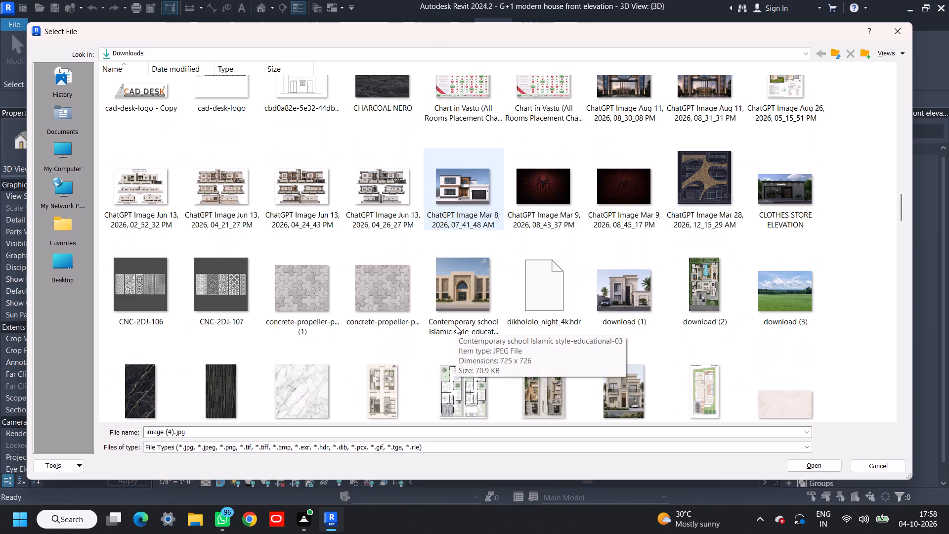
pyautogui.scroll(-2, 456, 326)
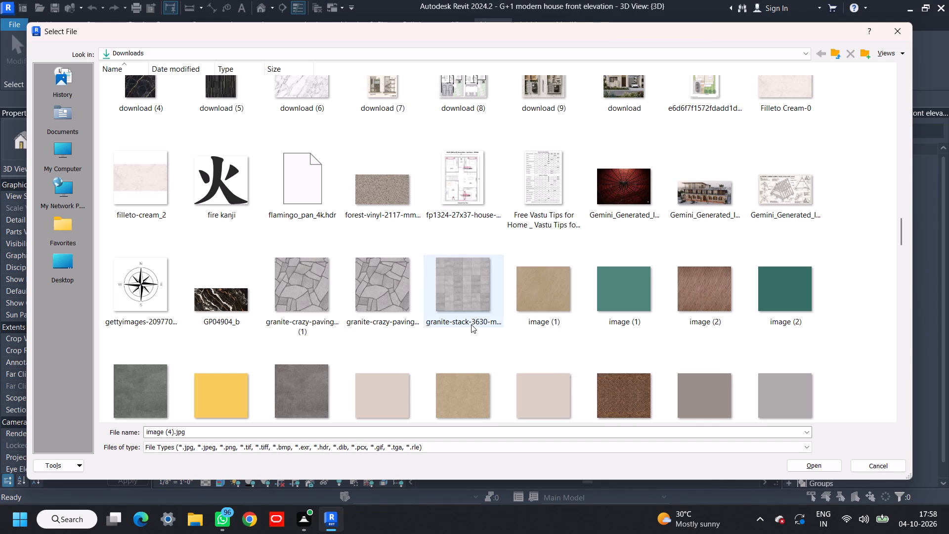
pyautogui.scroll(-1, 519, 334)
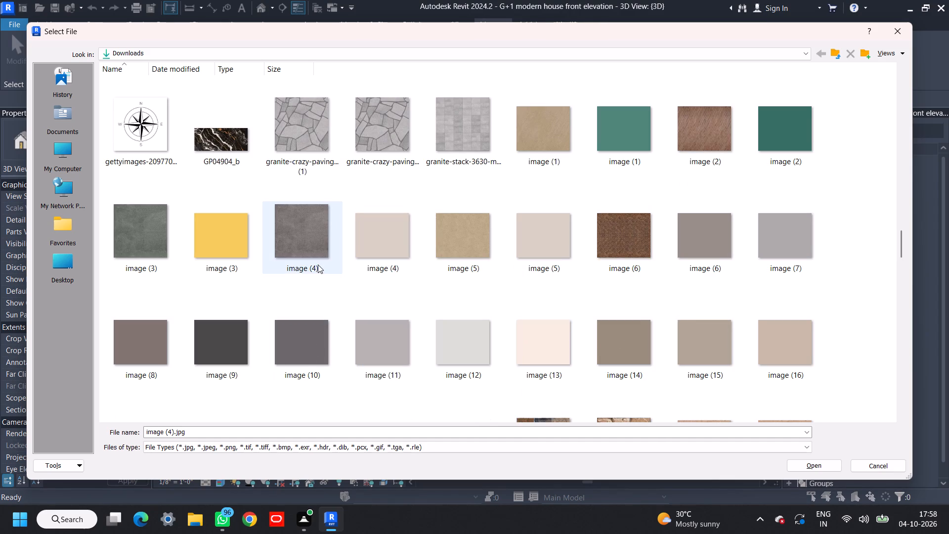
# Replace the wall paint texture's source image with image (11).png from the Downloads folder and apply it to the material.
pyautogui.click(377, 353)
pyautogui.click(813, 471)
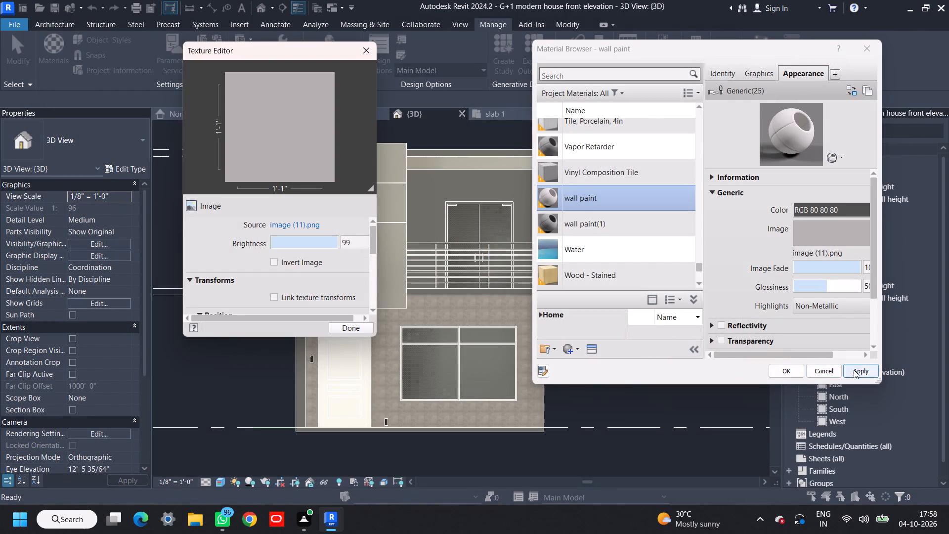
pyautogui.click(854, 370)
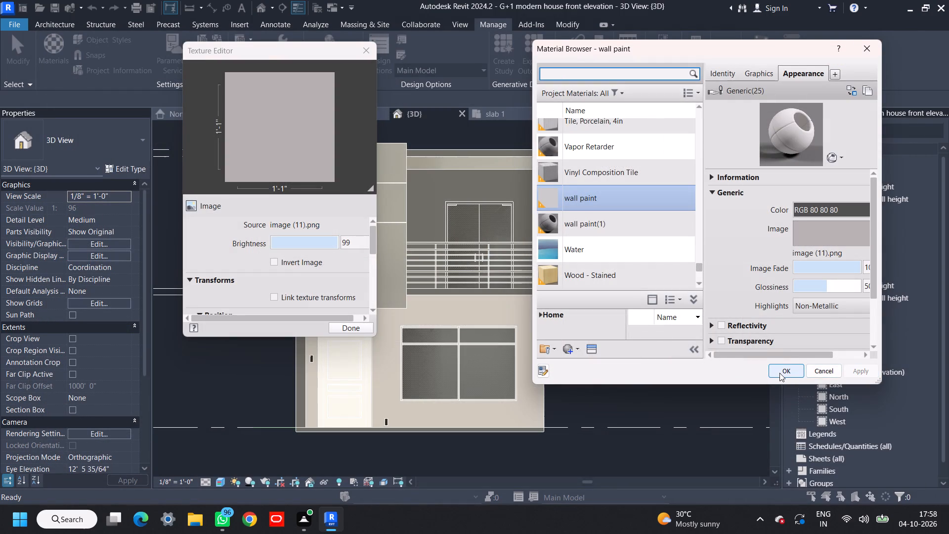
# Start choosing another source file for the wall paint's image (11).png texture, showing the Downloads files as large icons.
pyautogui.click(856, 238)
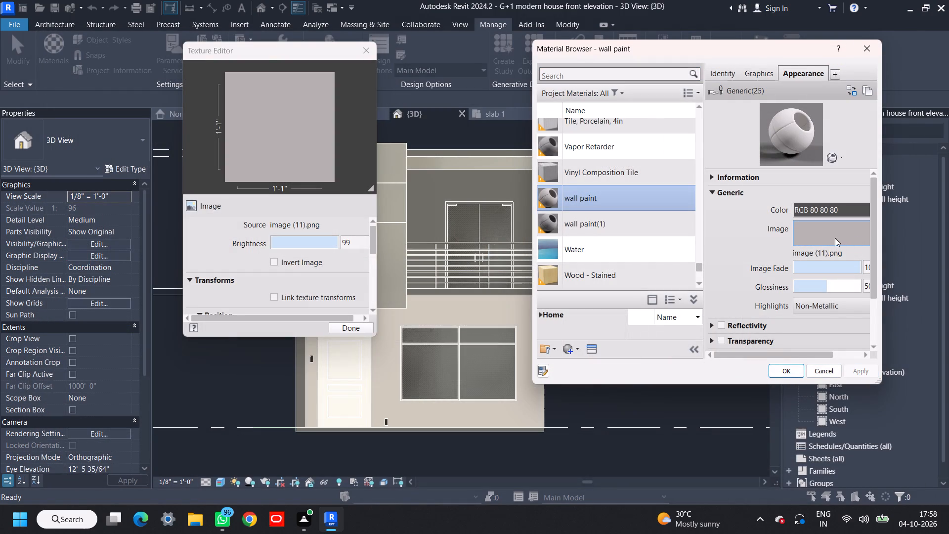
pyautogui.click(829, 228)
pyautogui.click(308, 222)
pyautogui.scroll(-11, 316, 282)
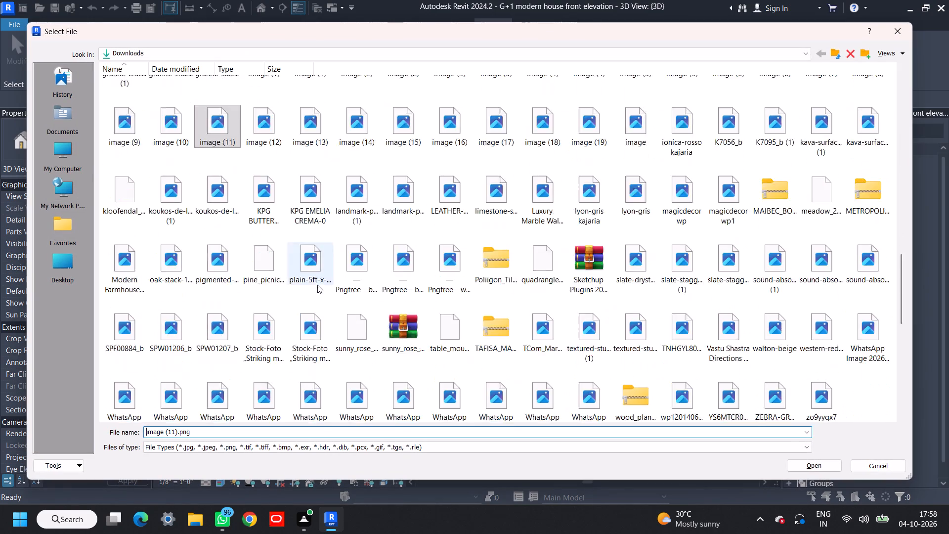
pyautogui.scroll(-9, 317, 285)
pyautogui.rightClick(379, 374)
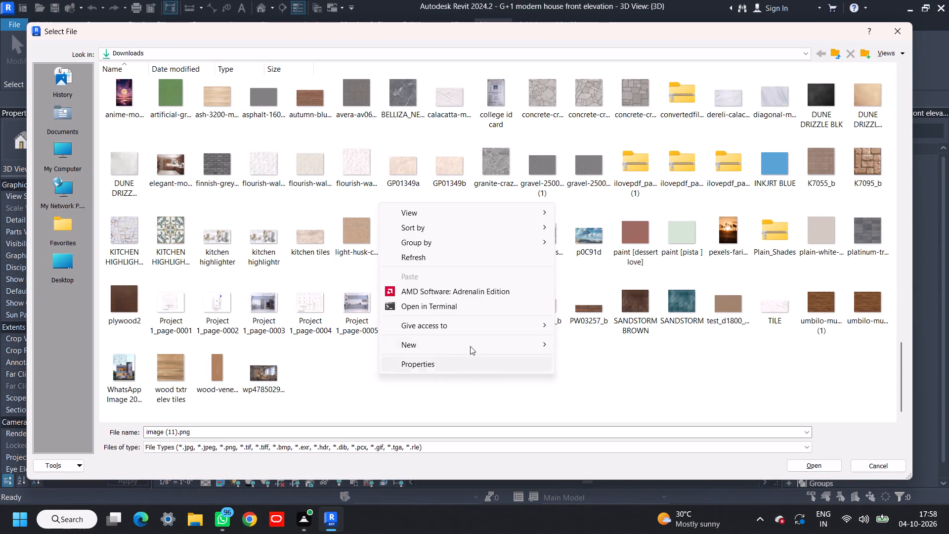
pyautogui.click(455, 213)
pyautogui.click(595, 231)
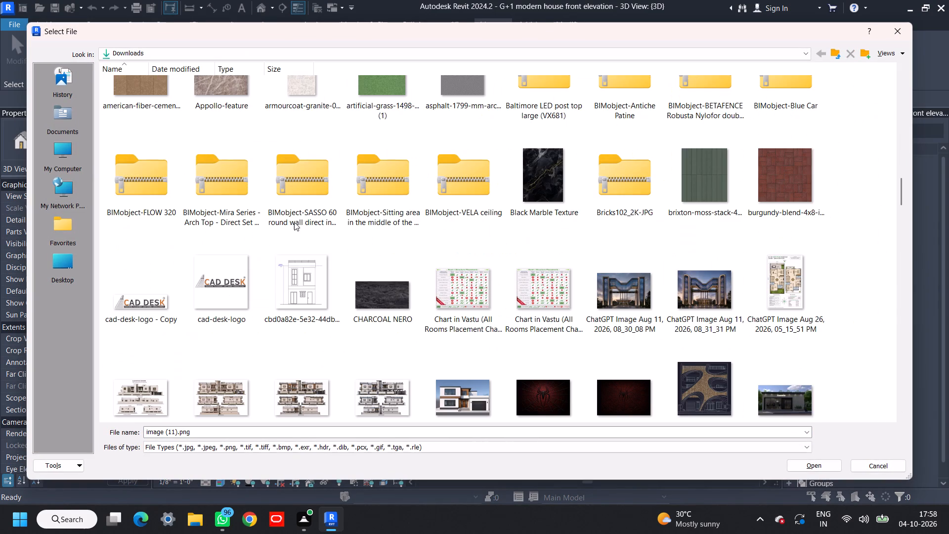
# Look through the Downloads folder's image thumbnails for another plaster or paint texture for the facade walls.
pyautogui.scroll(2, 350, 276)
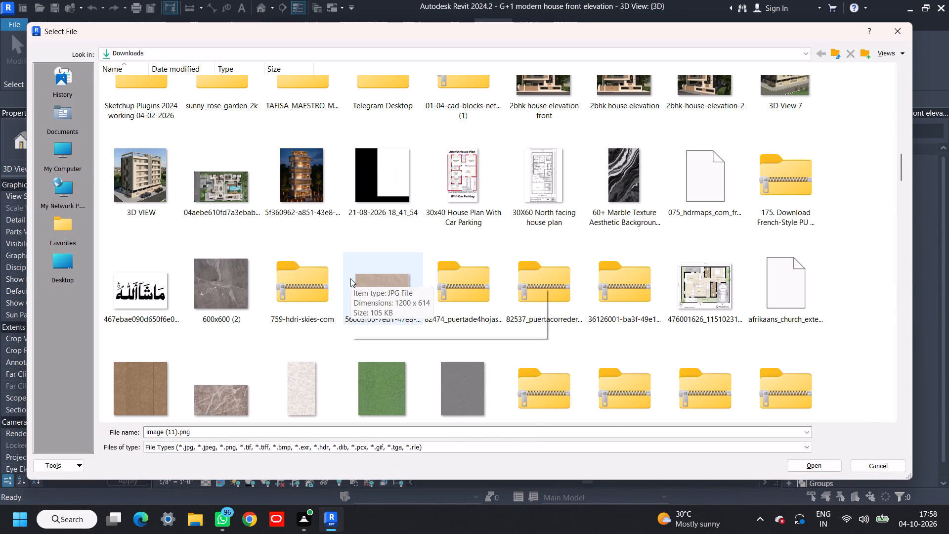
pyautogui.scroll(3, 358, 283)
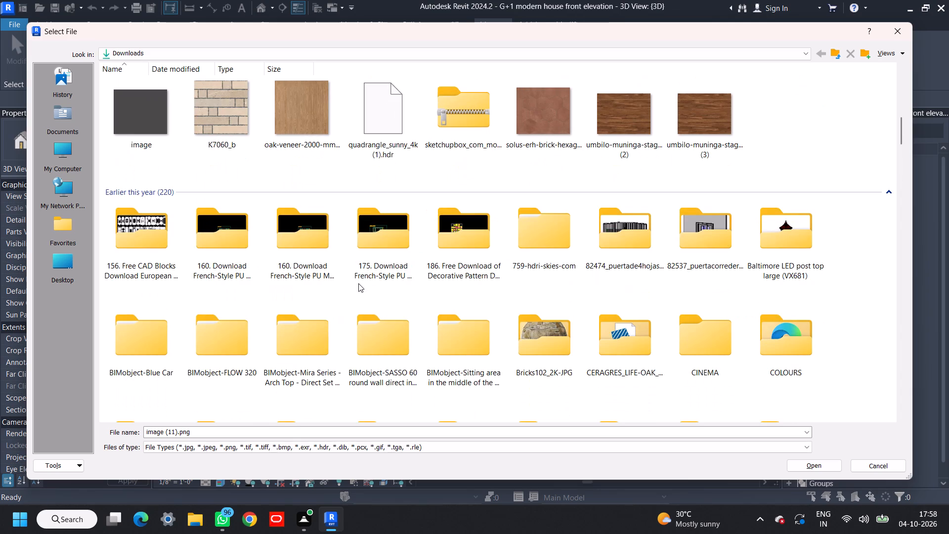
pyautogui.scroll(4, 358, 283)
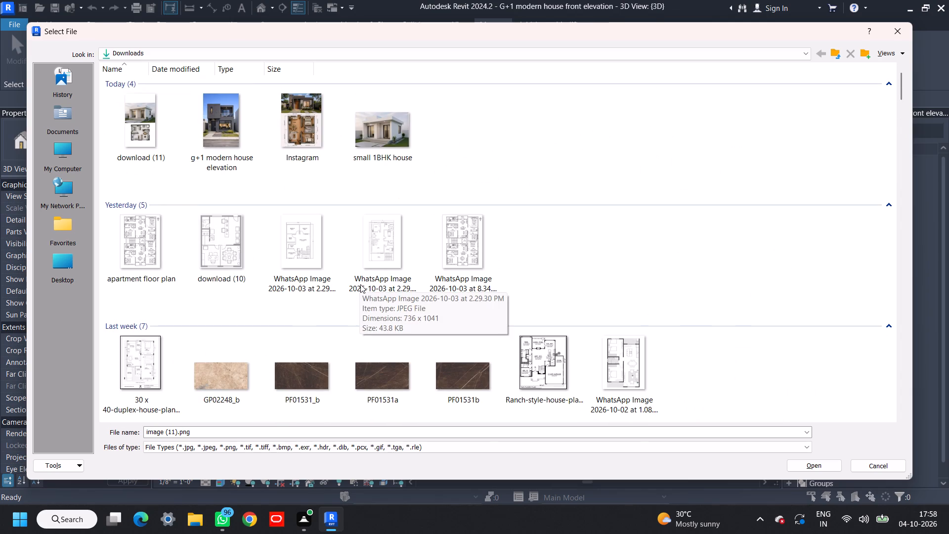
pyautogui.scroll(3, 362, 286)
pyautogui.scroll(-12, 362, 287)
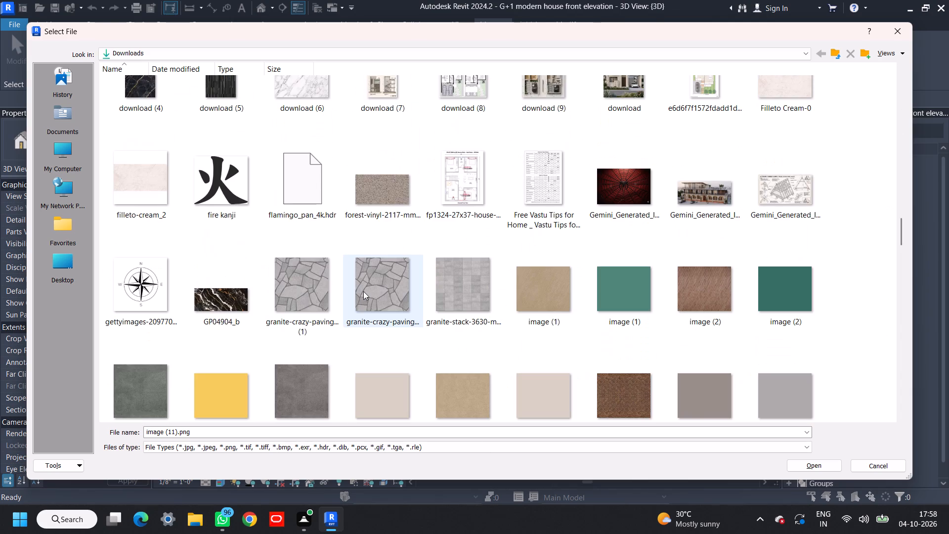
pyautogui.scroll(-8, 363, 292)
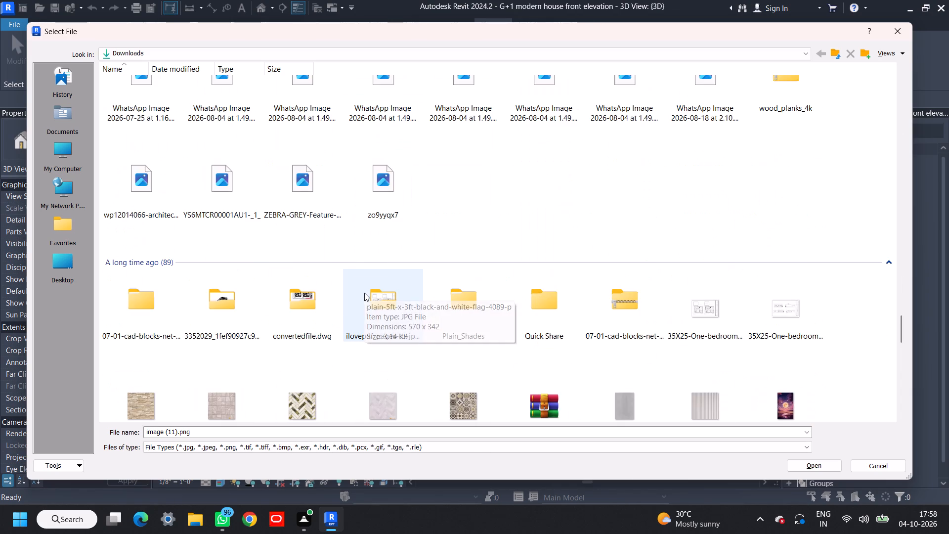
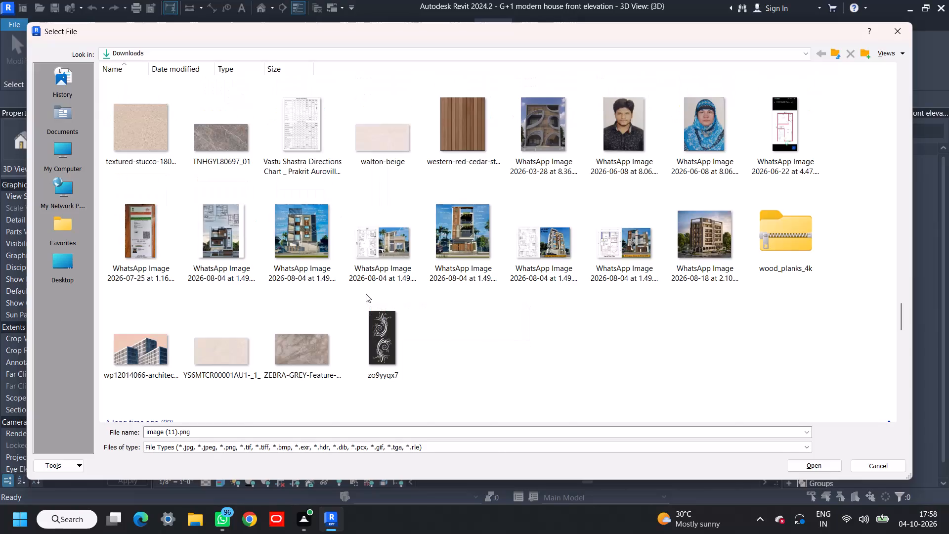
# Look through the Downloads folder's image thumbnails for another paint or plaster texture for the facade walls.
pyautogui.scroll(2, 367, 294)
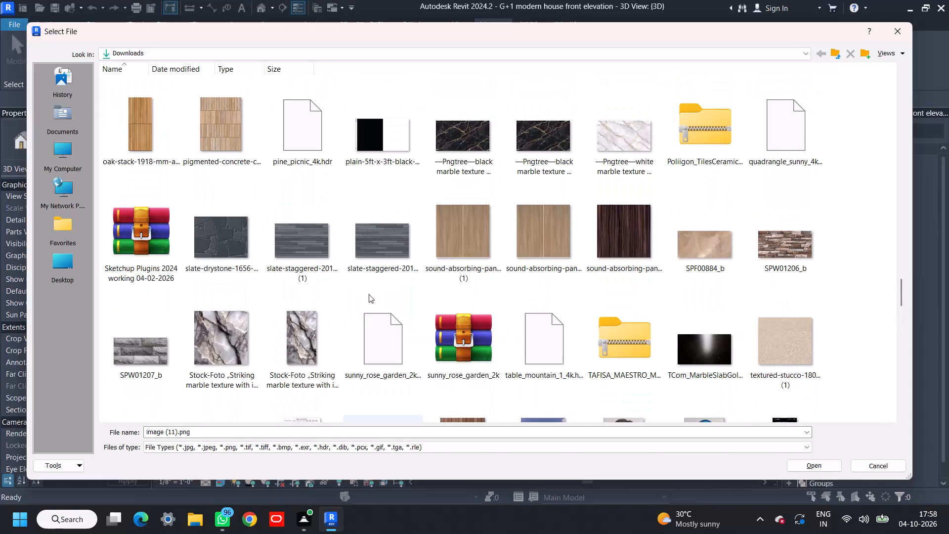
pyautogui.scroll(2, 369, 294)
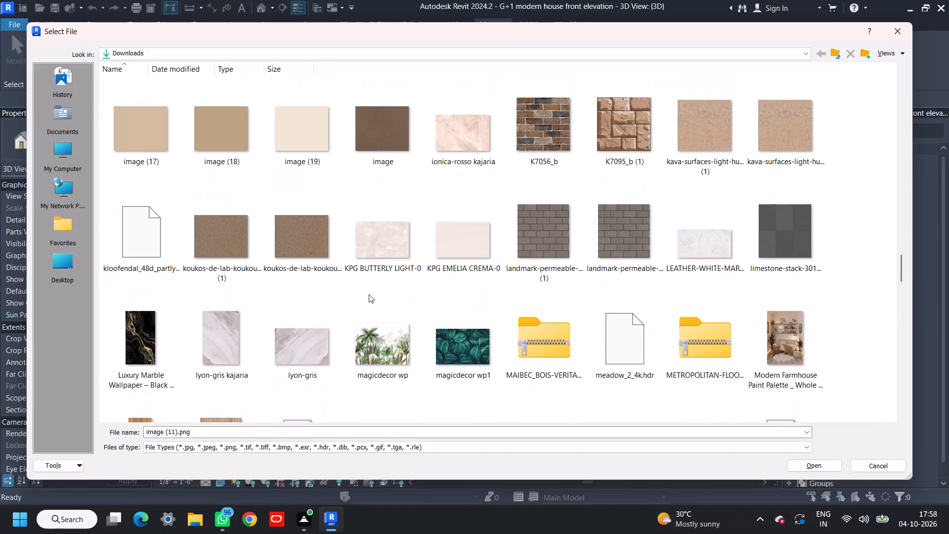
pyautogui.scroll(-10, 372, 295)
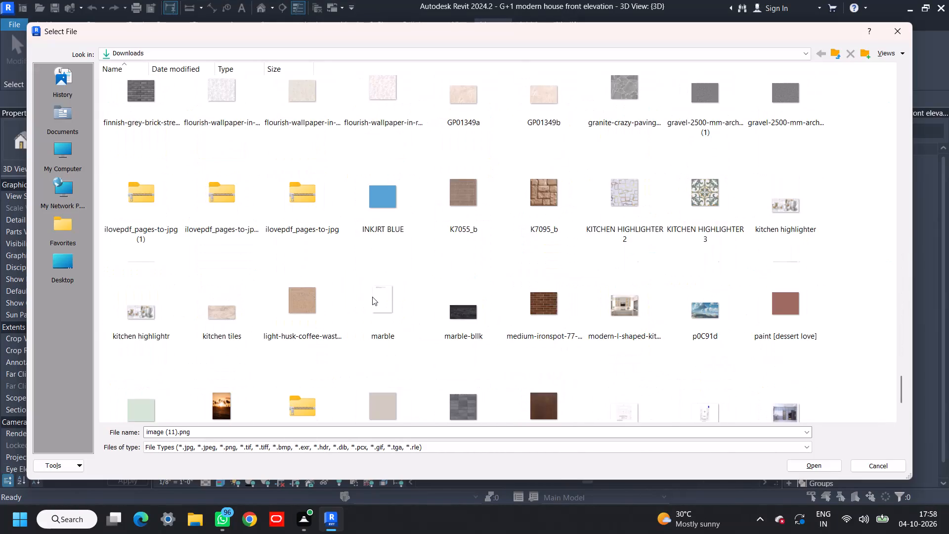
pyautogui.scroll(-5, 372, 298)
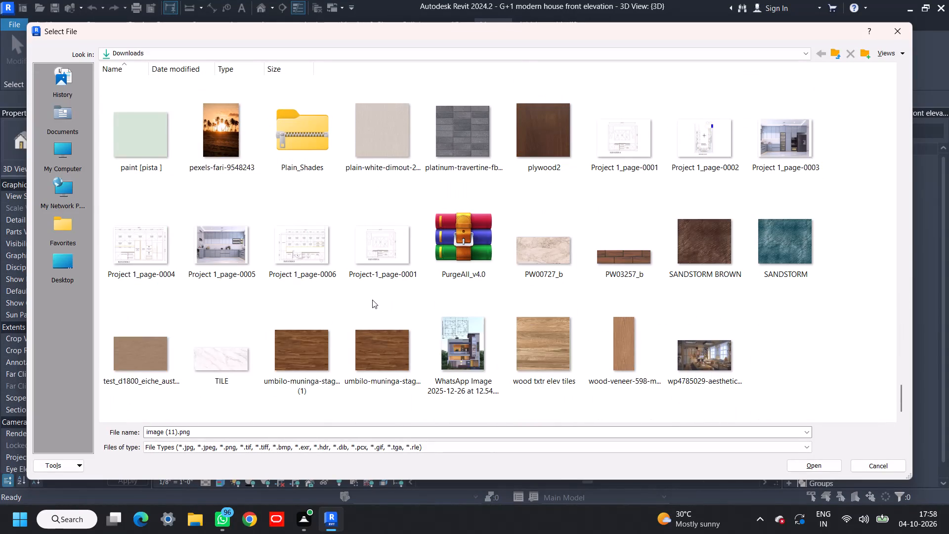
pyautogui.scroll(1, 228, 307)
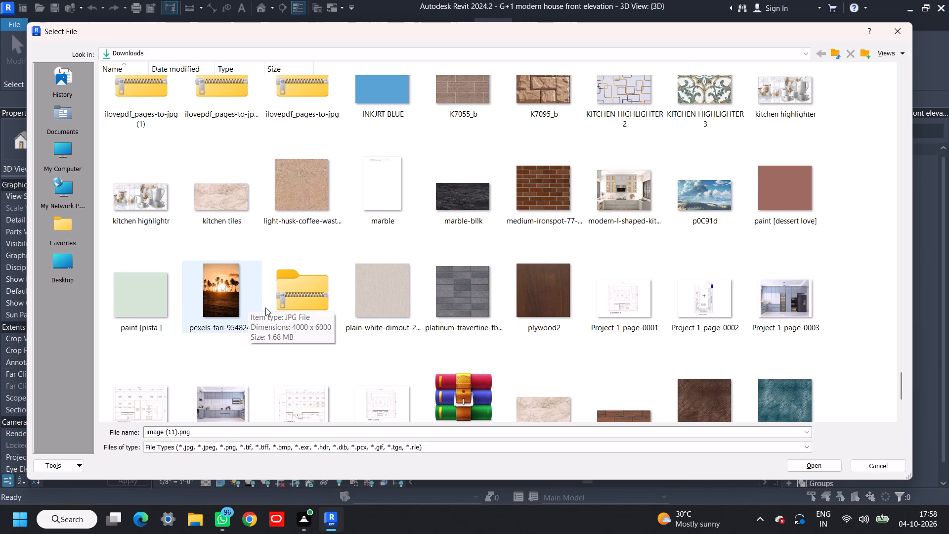
pyautogui.scroll(1, 275, 308)
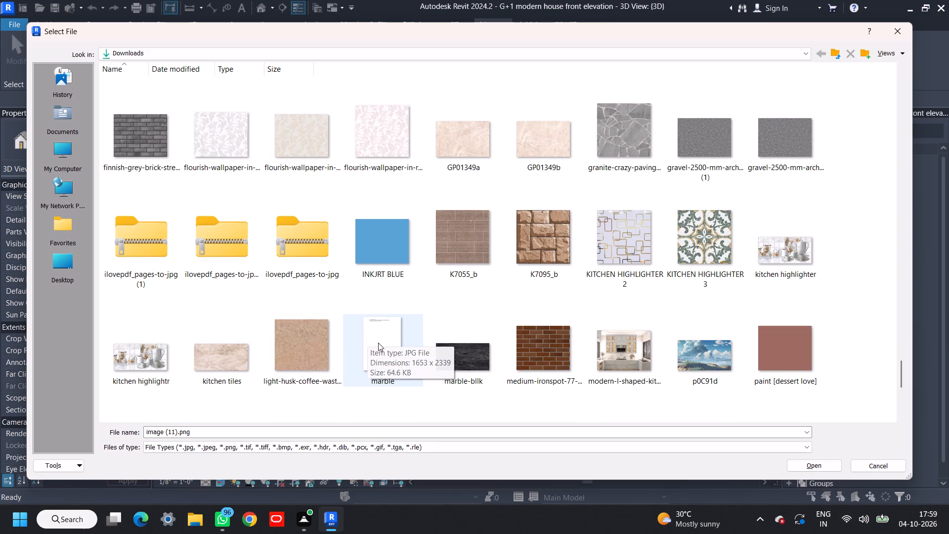
pyautogui.scroll(-7, 391, 345)
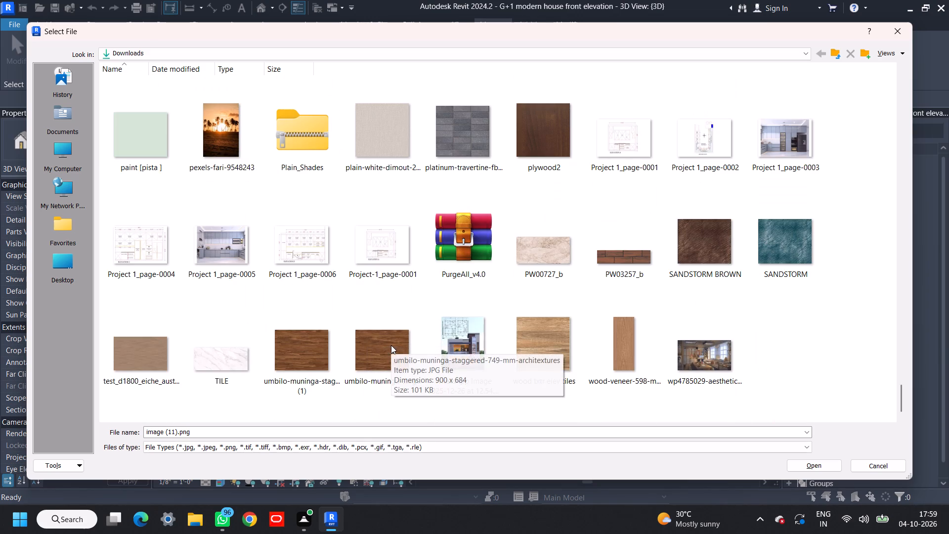
pyautogui.scroll(-4, 620, 360)
pyautogui.scroll(2, 710, 344)
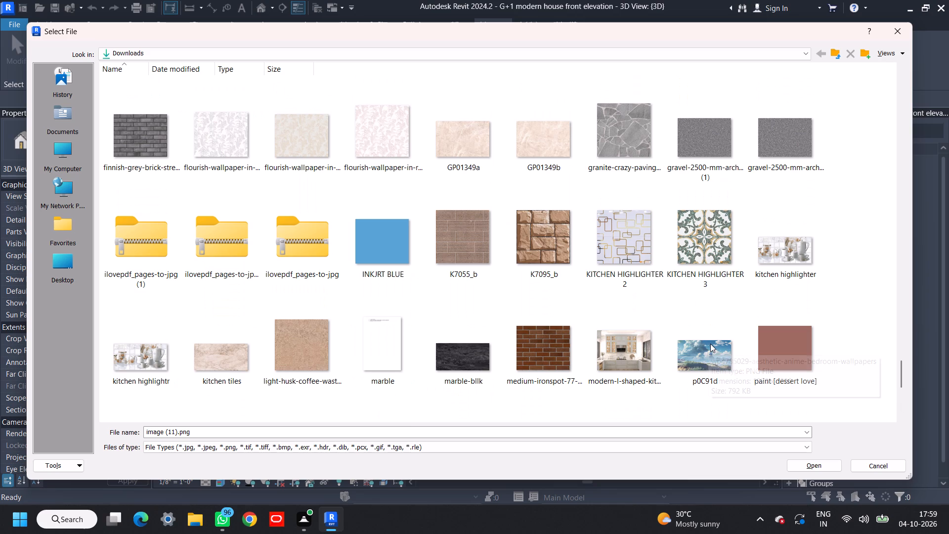
pyautogui.scroll(4, 711, 342)
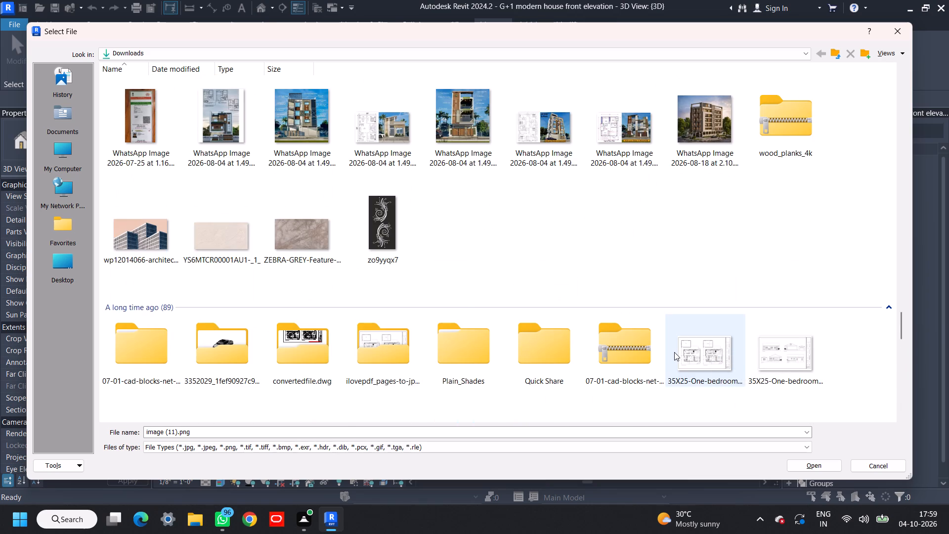
pyautogui.scroll(5, 674, 352)
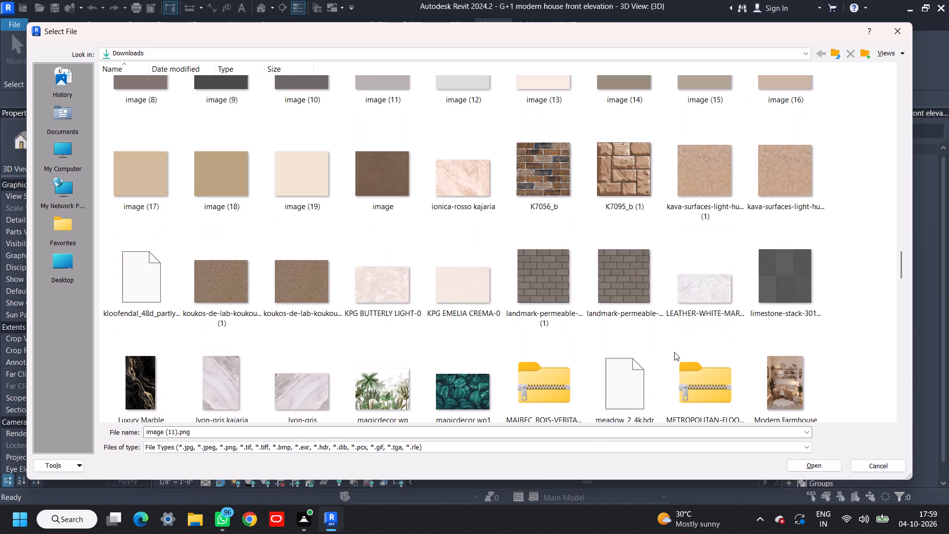
pyautogui.scroll(2, 674, 352)
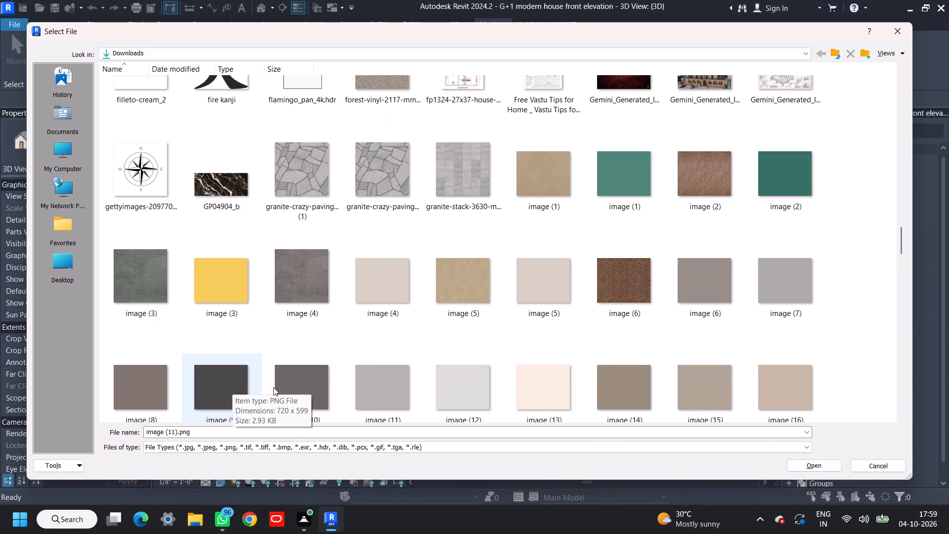
# Replace the wall paint texture's source image with image (10).png, apply it and close the material settings.
pyautogui.click(305, 383)
pyautogui.click(809, 468)
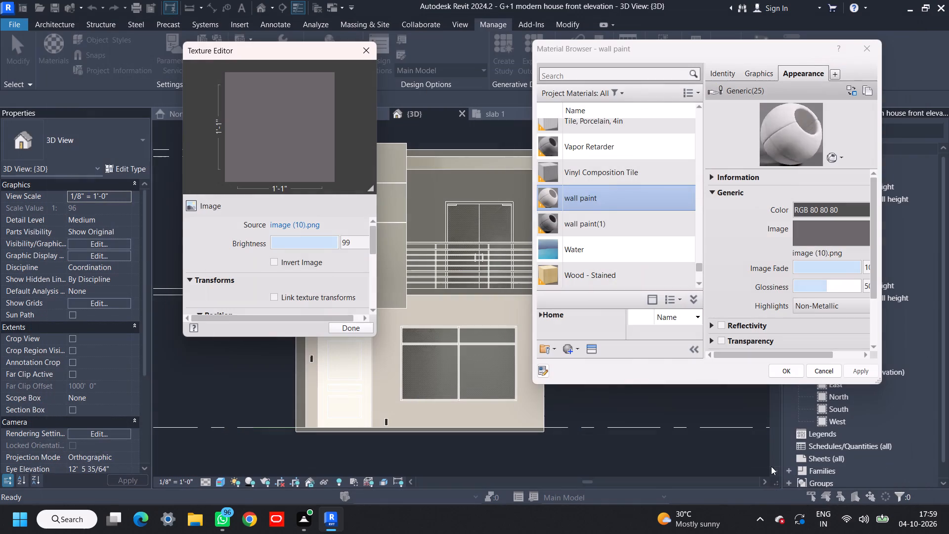
pyautogui.click(859, 374)
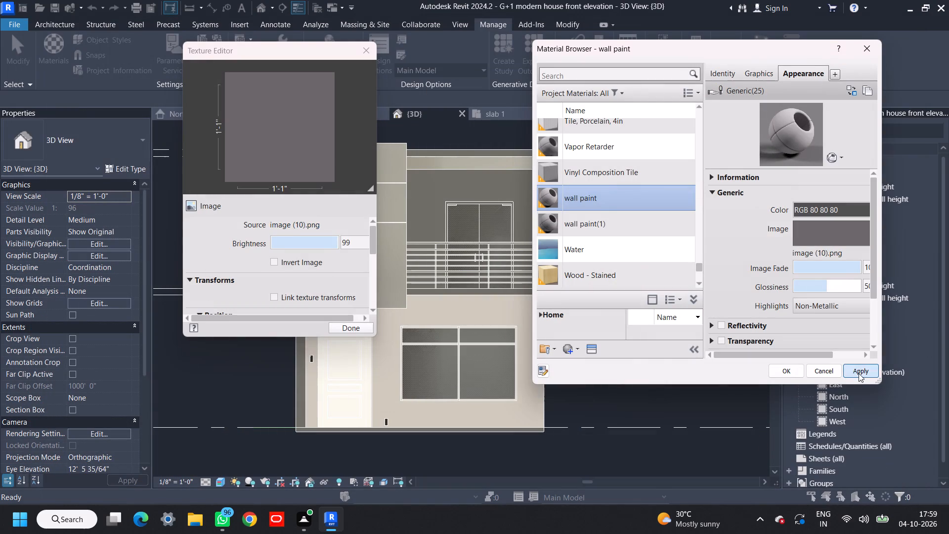
pyautogui.click(783, 375)
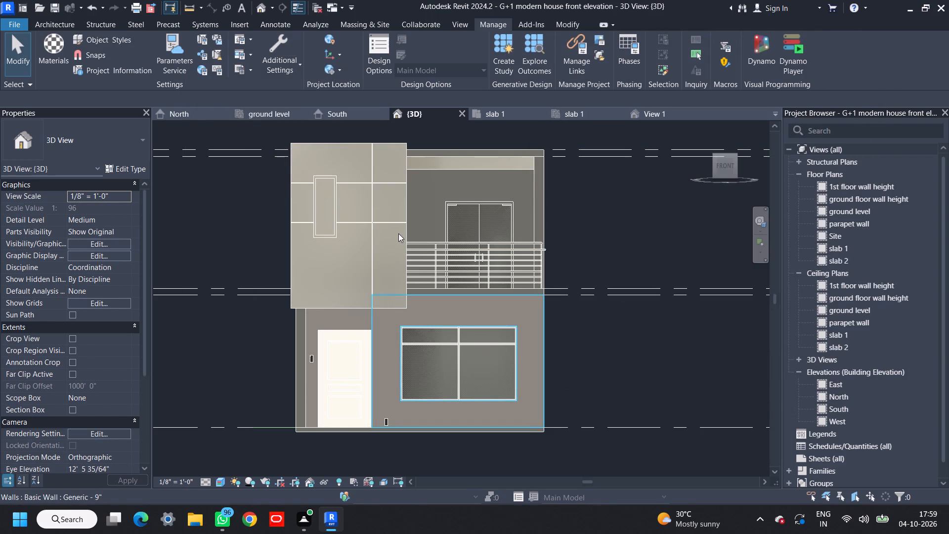
# Start the Paint tool with wall paint and cover the entrance wall, balcony back wall, balcony side wall end and roof slab edge.
pyautogui.write('pt')
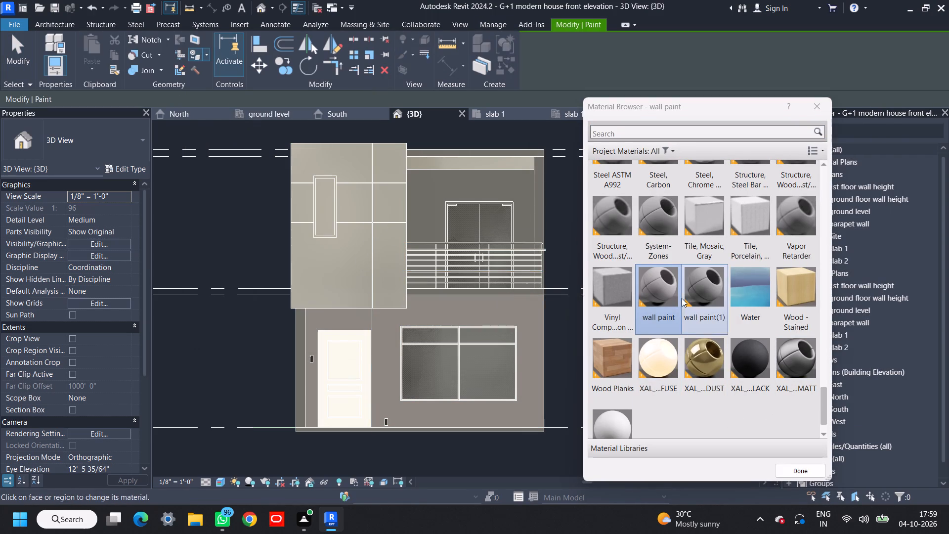
pyautogui.click(349, 270)
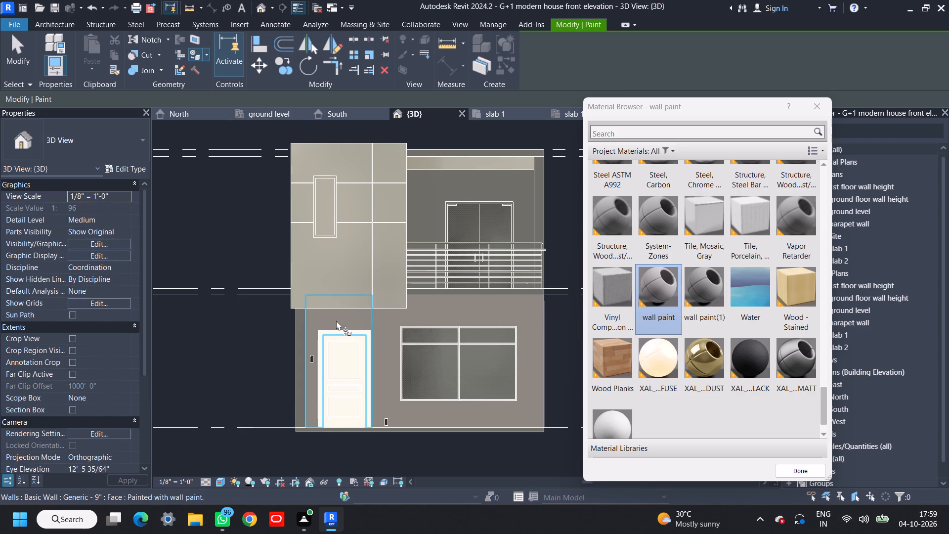
pyautogui.click(336, 320)
pyautogui.click(432, 211)
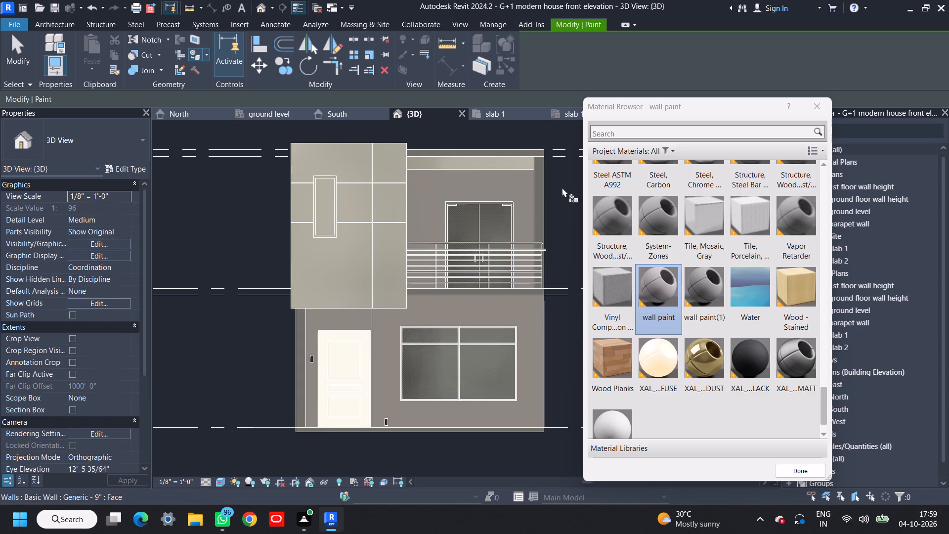
pyautogui.scroll(3, 549, 188)
pyautogui.click(533, 193)
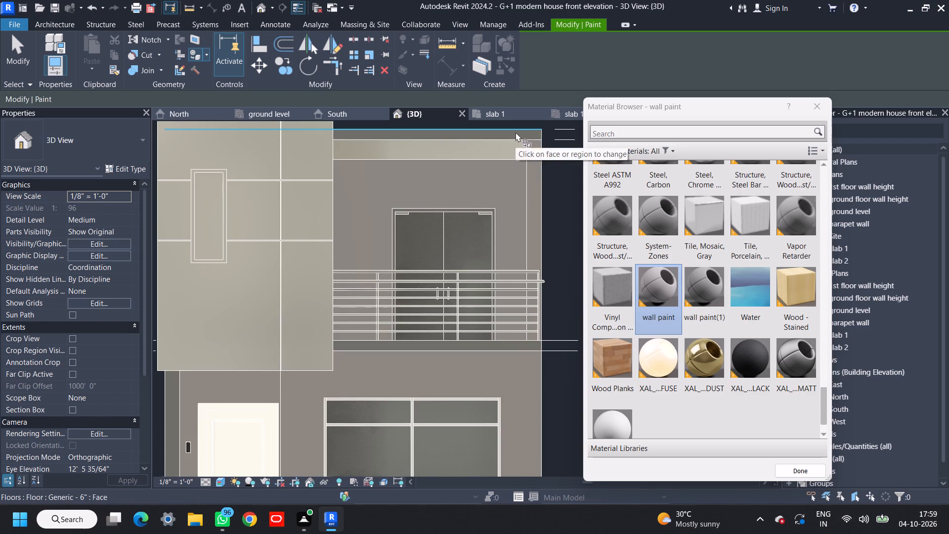
pyautogui.scroll(4, 515, 132)
pyautogui.click(512, 136)
pyautogui.click(491, 162)
pyautogui.scroll(-4, 492, 185)
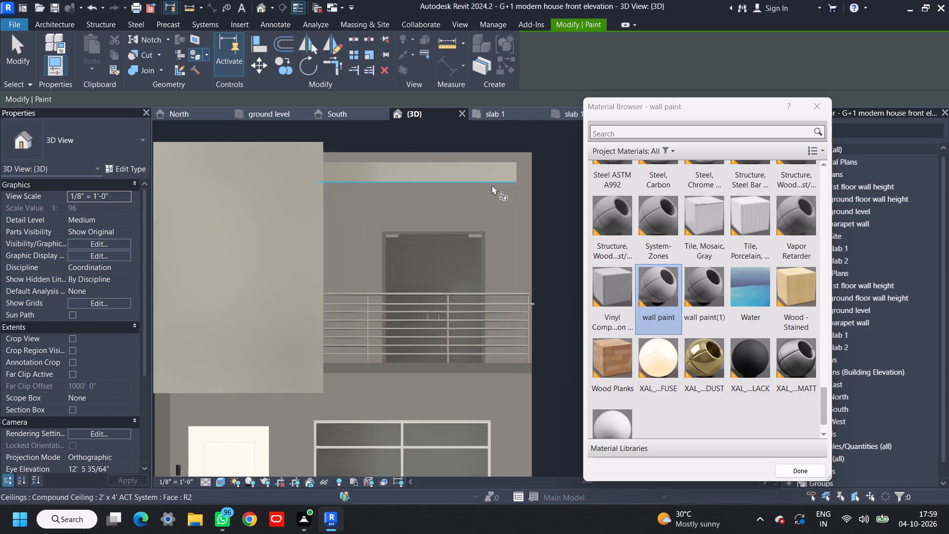
# Paint the ground-floor wall end beside the entrance and the wall face behind the balcony door with wall paint.
pyautogui.scroll(3, 498, 168)
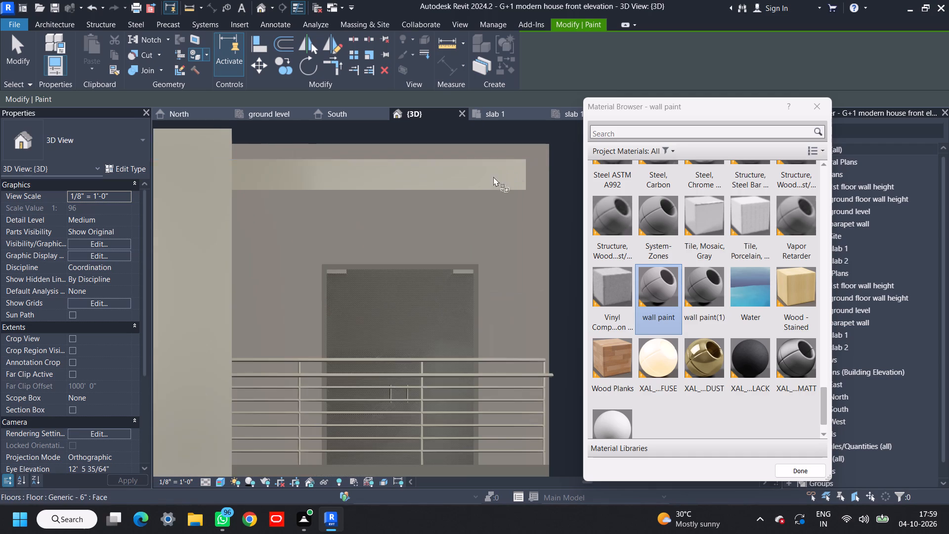
pyautogui.scroll(-7, 482, 203)
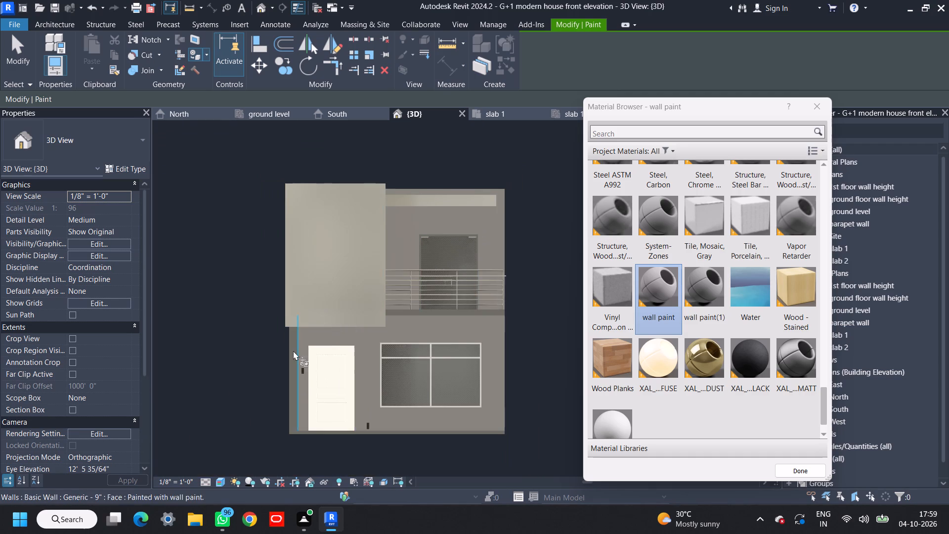
pyautogui.scroll(5, 293, 352)
pyautogui.click(294, 345)
pyautogui.scroll(-5, 379, 351)
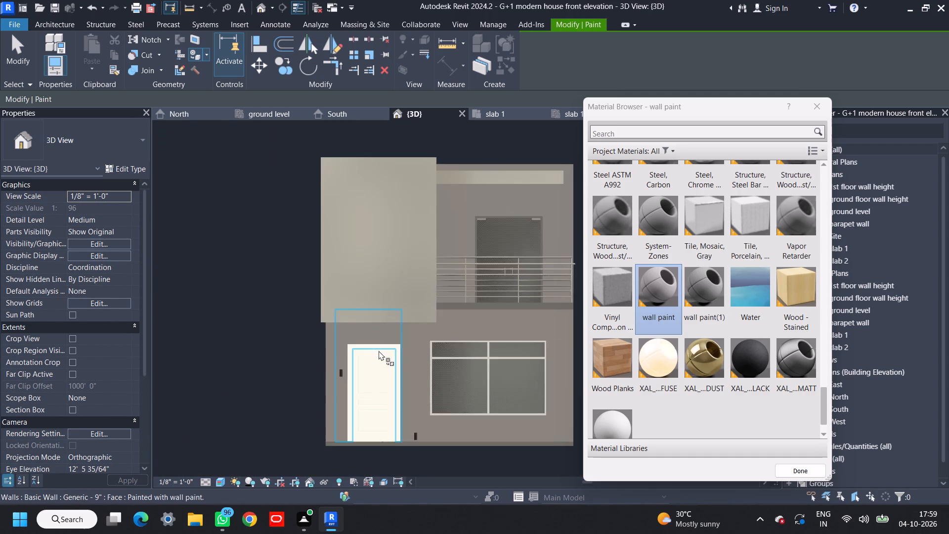
pyautogui.scroll(3, 546, 288)
pyautogui.click(483, 249)
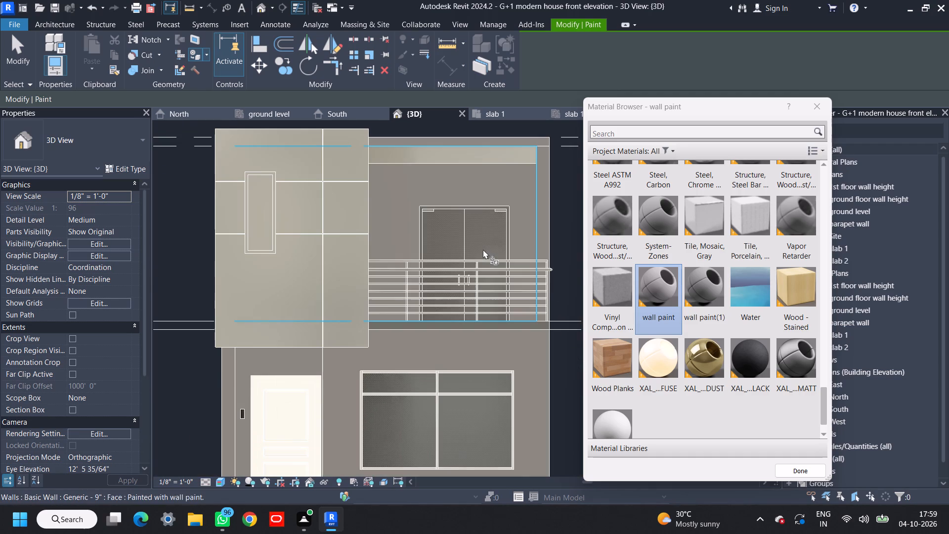
pyautogui.scroll(-3, 541, 260)
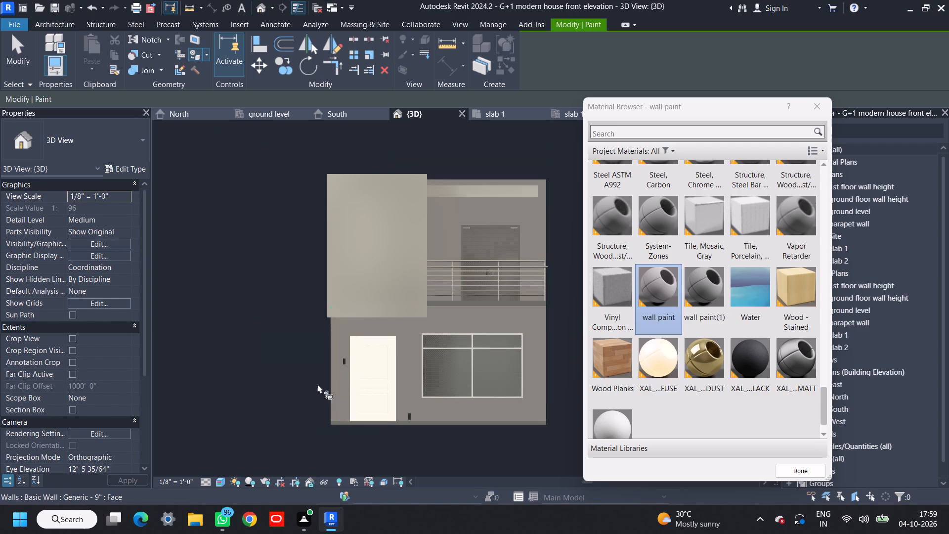
# Paint the house's right side walls on both floors and the first-floor slab's side and front edges with wall paint.
pyautogui.moveTo(286, 354); pyautogui.dragTo(225, 360, button='middle')
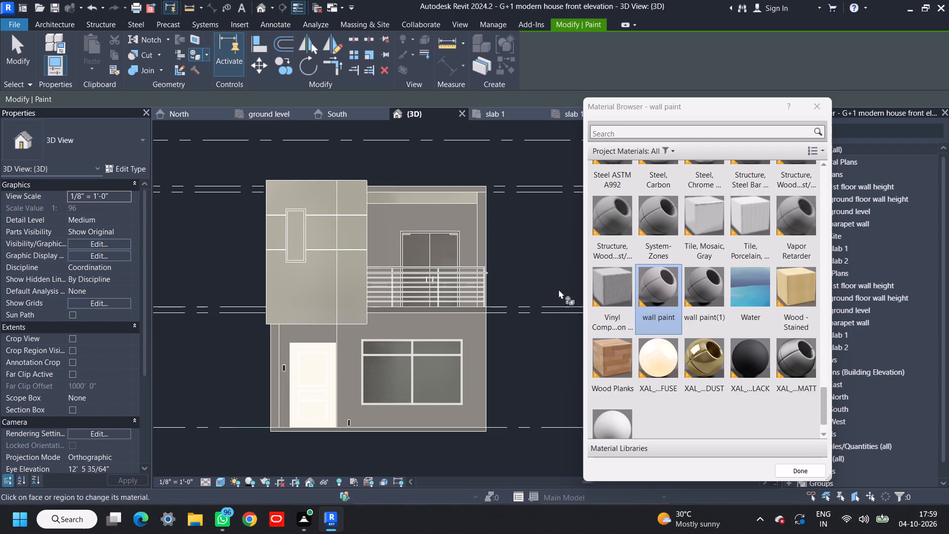
pyautogui.keyDown('shift'); pyautogui.moveTo(555, 288); pyautogui.dragTo(506, 310, button='middle'); pyautogui.keyUp('shift')
pyautogui.click(544, 244)
pyautogui.click(542, 331)
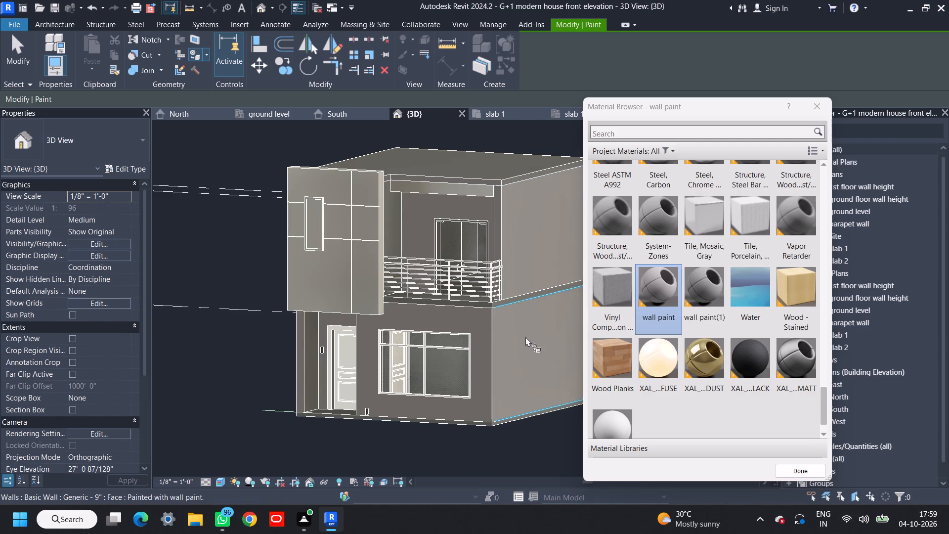
pyautogui.scroll(9, 524, 337)
pyautogui.click(486, 255)
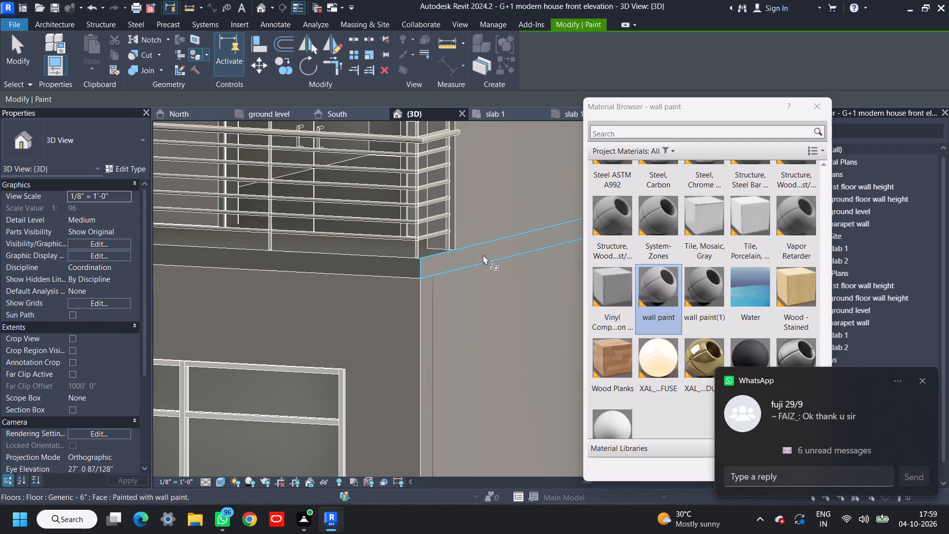
pyautogui.scroll(4, 422, 267)
pyautogui.click(386, 266)
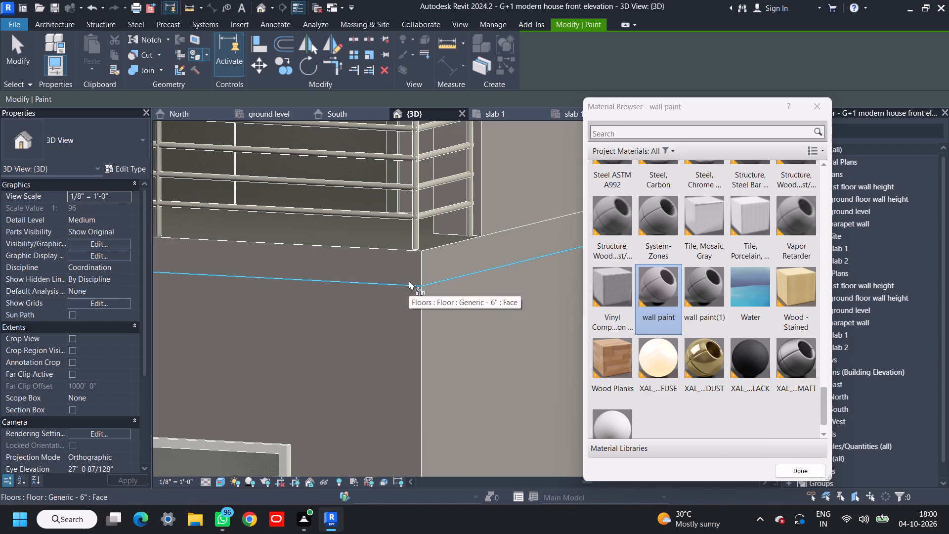
pyautogui.scroll(-15, 466, 301)
pyautogui.scroll(5, 338, 343)
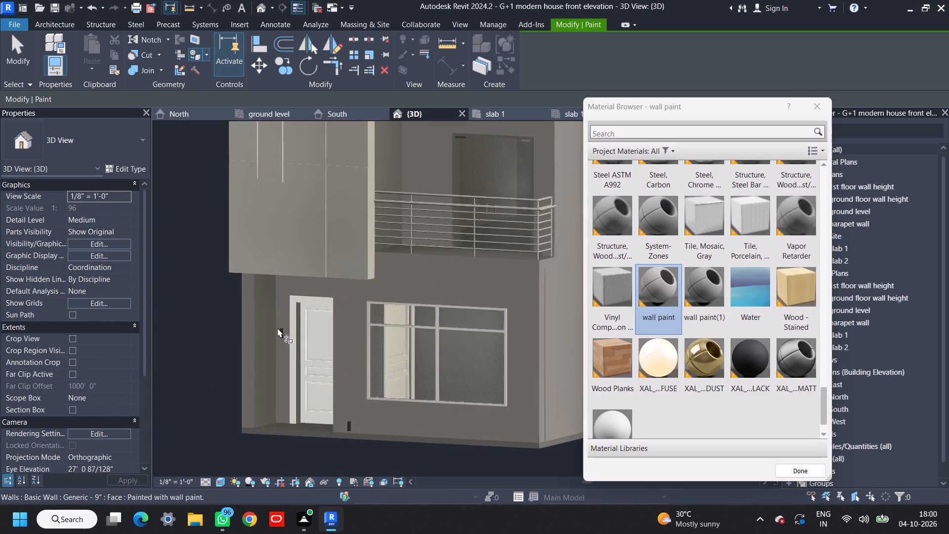
# Paint the wall faces inside the ground-floor entrance recess with wall paint, covering both sides of the door.
pyautogui.scroll(5, 277, 328)
pyautogui.click(251, 313)
pyautogui.scroll(-4, 260, 311)
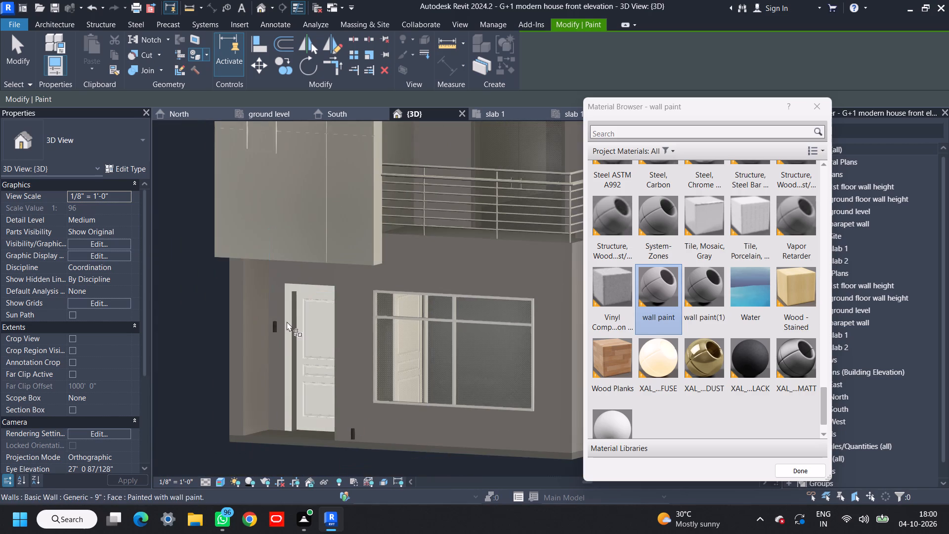
pyautogui.scroll(-4, 287, 321)
pyautogui.scroll(9, 301, 377)
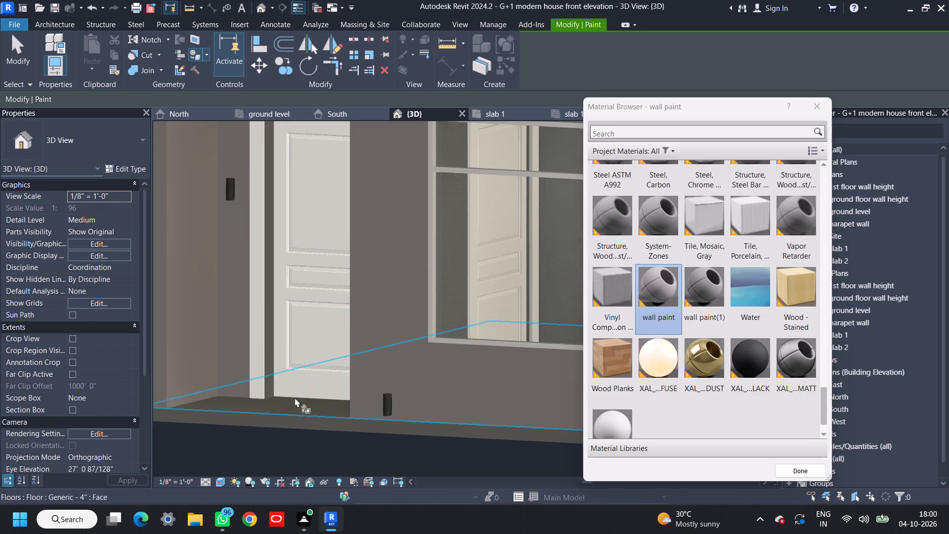
pyautogui.scroll(-4, 318, 357)
pyautogui.keyDown('shift'); pyautogui.moveTo(365, 351); pyautogui.dragTo(515, 355, button='middle'); pyautogui.keyUp('shift')
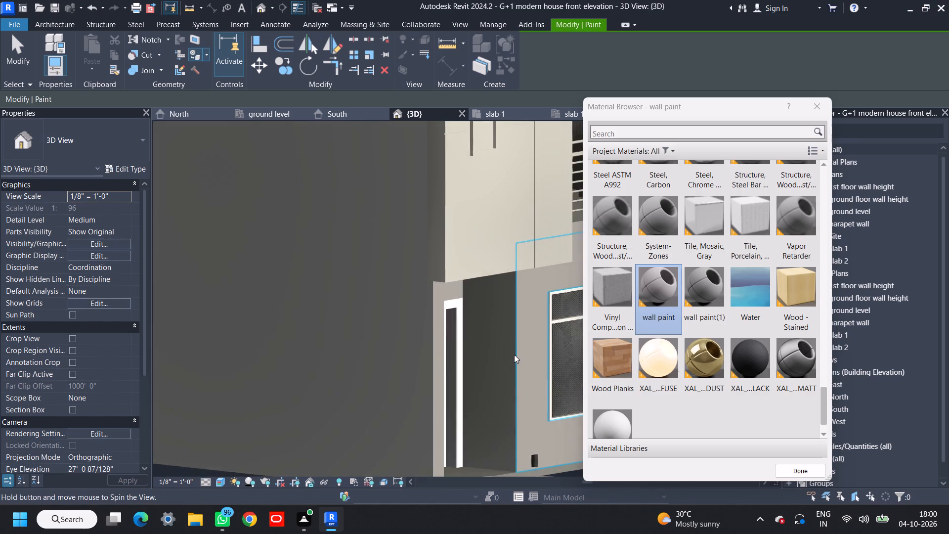
pyautogui.click(487, 339)
pyautogui.scroll(4, 503, 356)
pyautogui.click(514, 349)
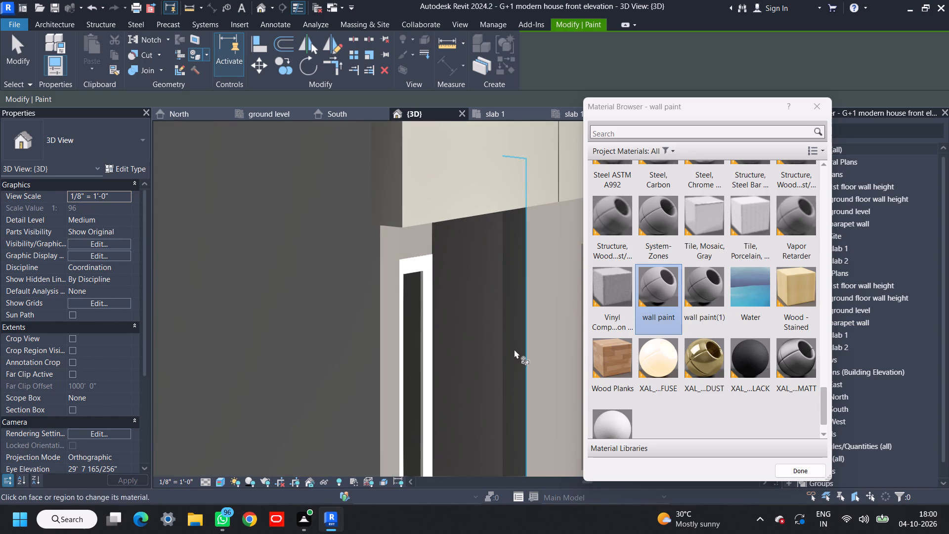
# Paint the house's left side walls on both floors, the slab edge between them and the projecting upper volume's side with wall paint.
pyautogui.scroll(-8, 517, 349)
pyautogui.click(406, 328)
pyautogui.click(405, 227)
pyautogui.scroll(2, 431, 276)
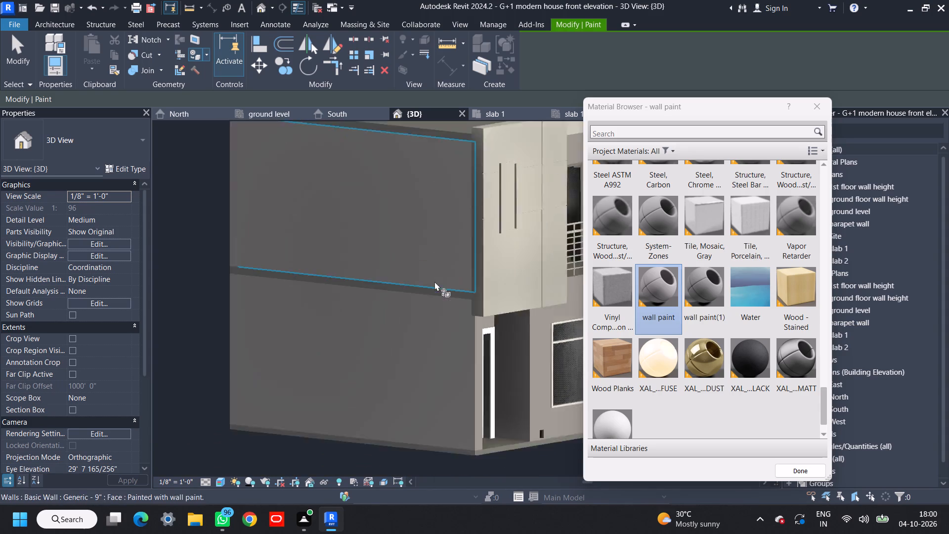
pyautogui.scroll(8, 434, 281)
pyautogui.click(466, 295)
pyautogui.click(551, 252)
pyautogui.scroll(-2, 528, 286)
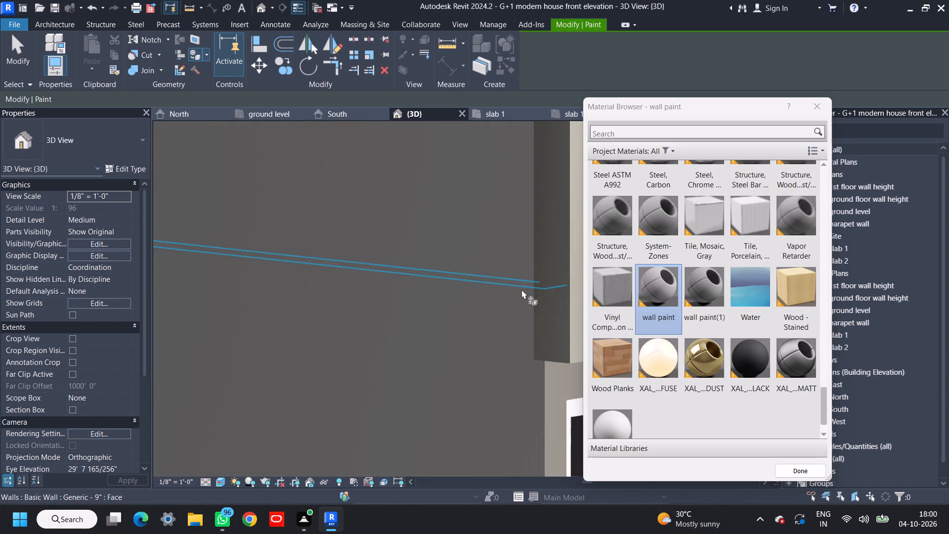
# Paint the roof slab's top face and its front edge with wall paint and end the painting.
pyautogui.scroll(-14, 521, 289)
pyautogui.keyDown('shift'); pyautogui.moveTo(506, 278); pyautogui.dragTo(397, 344, button='middle'); pyautogui.keyUp('shift')
pyautogui.scroll(2, 537, 181)
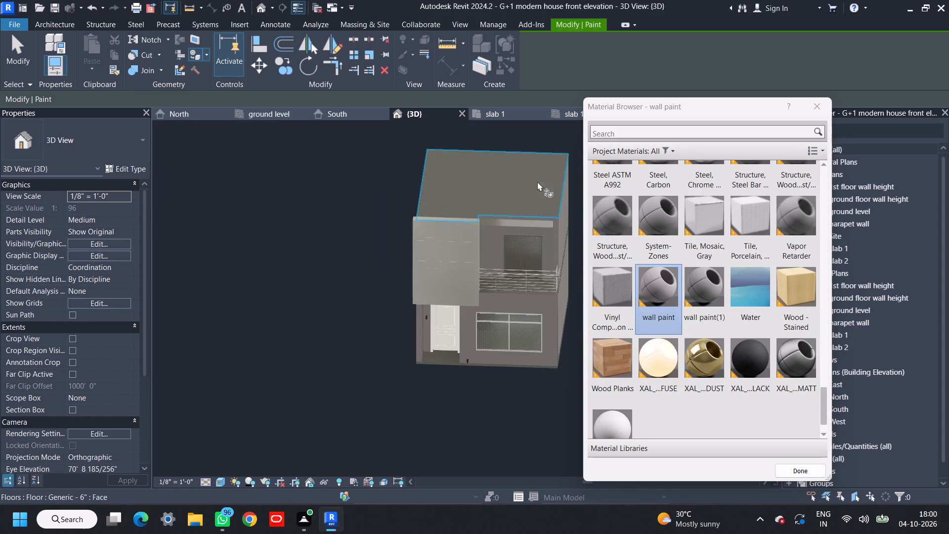
pyautogui.click(537, 181)
pyautogui.scroll(15, 529, 203)
pyautogui.click(487, 257)
pyautogui.scroll(-3, 487, 257)
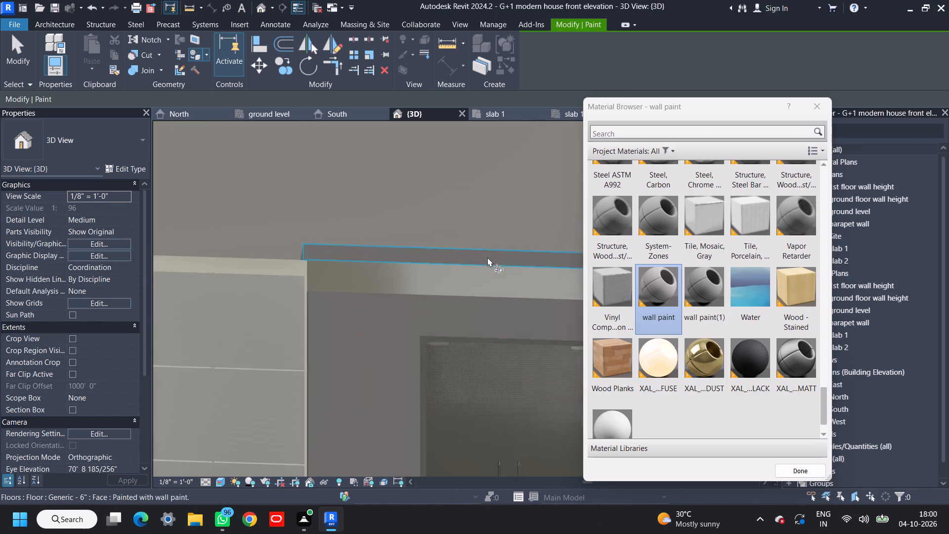
pyautogui.scroll(-6, 487, 257)
pyautogui.scroll(6, 507, 257)
pyautogui.click(507, 262)
pyautogui.scroll(-4, 503, 267)
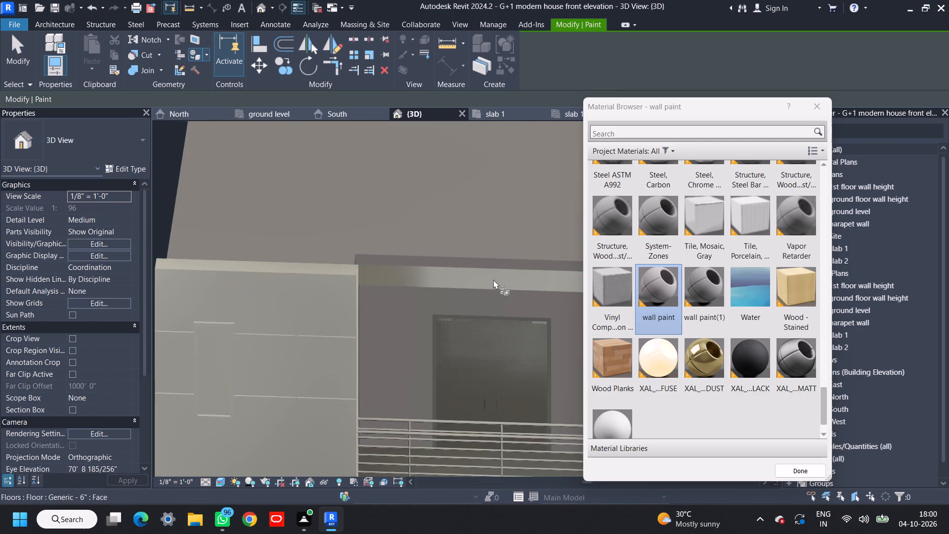
pyautogui.keyDown('shift'); pyautogui.moveTo(493, 280); pyautogui.dragTo(508, 137, button='middle'); pyautogui.keyUp('shift')
pyautogui.scroll(-4, 492, 234)
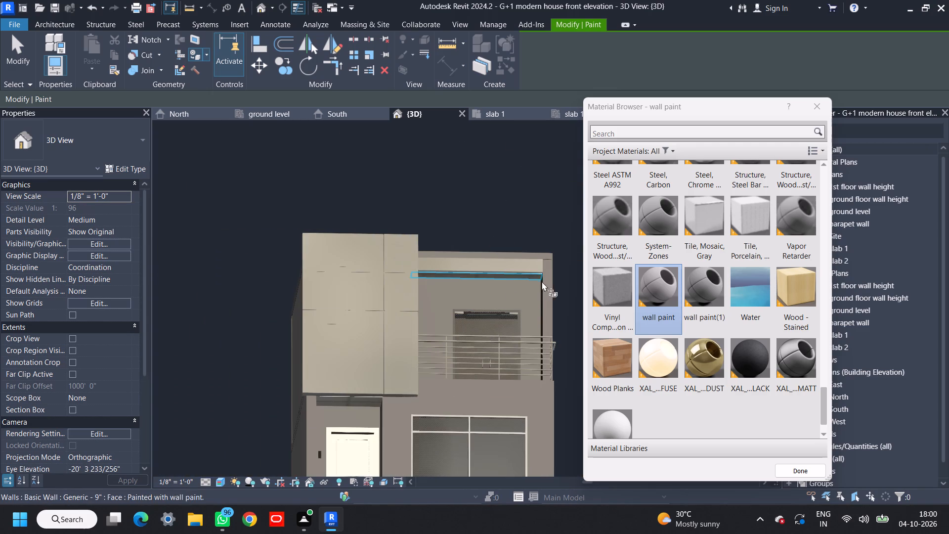
pyautogui.moveTo(558, 281); pyautogui.dragTo(534, 199, button='middle')
pyautogui.keyDown('shift'); pyautogui.moveTo(532, 228); pyautogui.dragTo(533, 246, button='middle'); pyautogui.keyUp('shift')
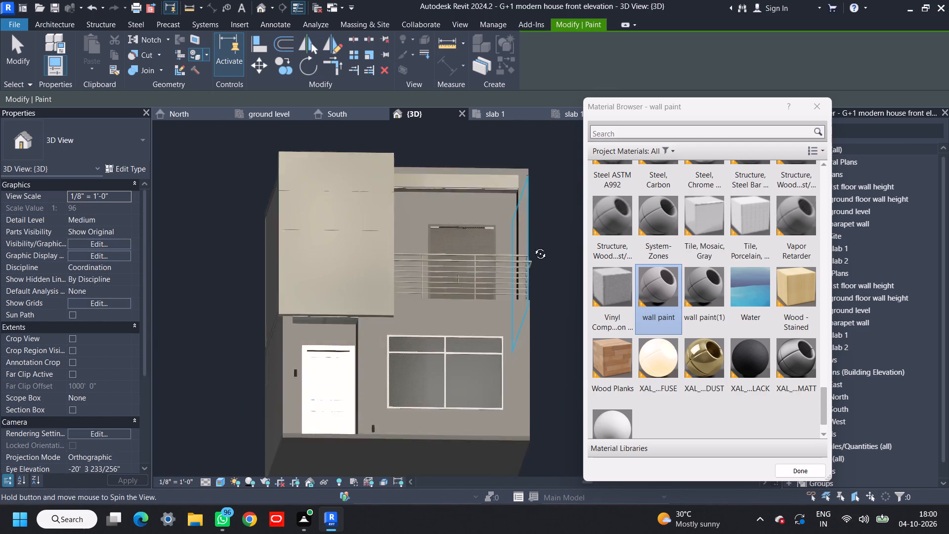
pyautogui.keyDown('shift'); pyautogui.moveTo(533, 246); pyautogui.dragTo(529, 282, button='middle'); pyautogui.keyUp('shift')
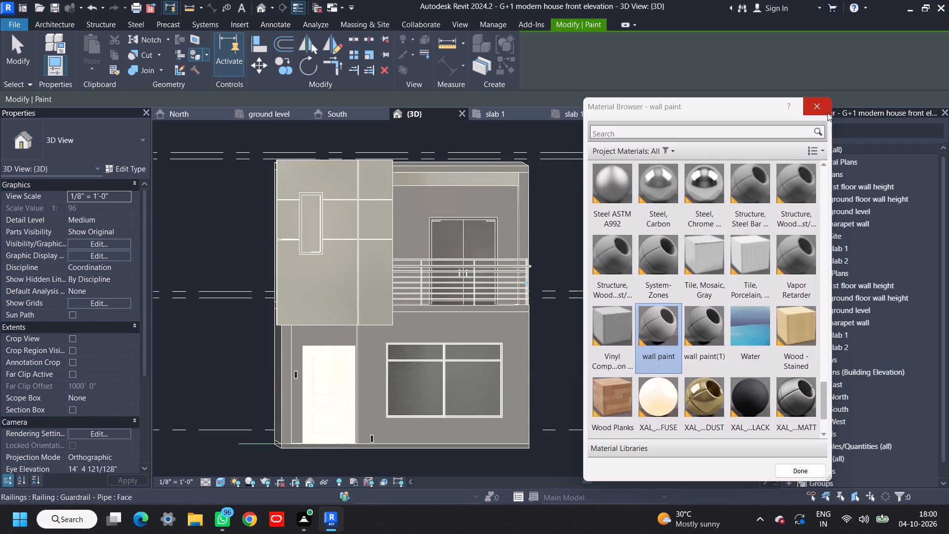
pyautogui.click(818, 116)
pyautogui.click(822, 102)
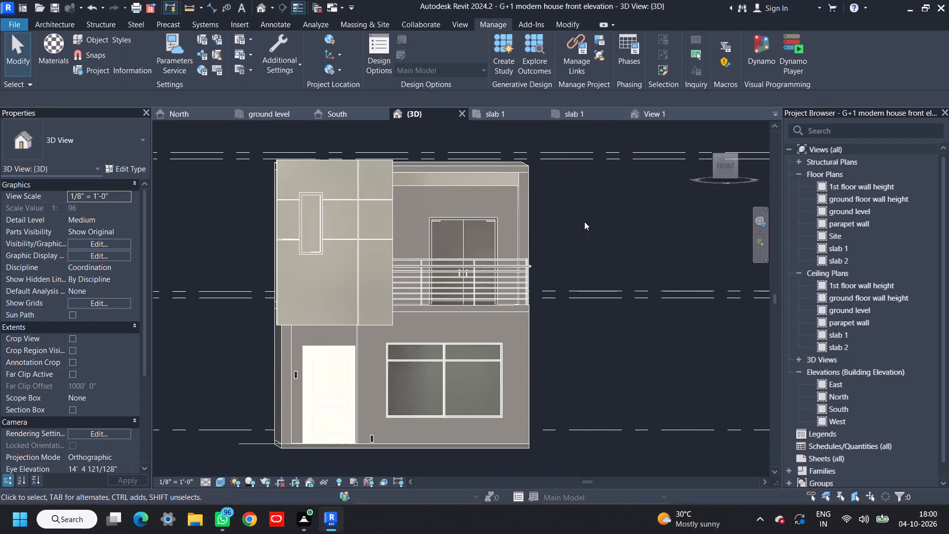
# Edit the horizontal beam above the balcony in place, paint its front and underside faces with wall paint, and finish the model.
pyautogui.moveTo(548, 202); pyautogui.dragTo(531, 266, button='middle')
pyautogui.scroll(7, 484, 264)
pyautogui.doubleClick(491, 222)
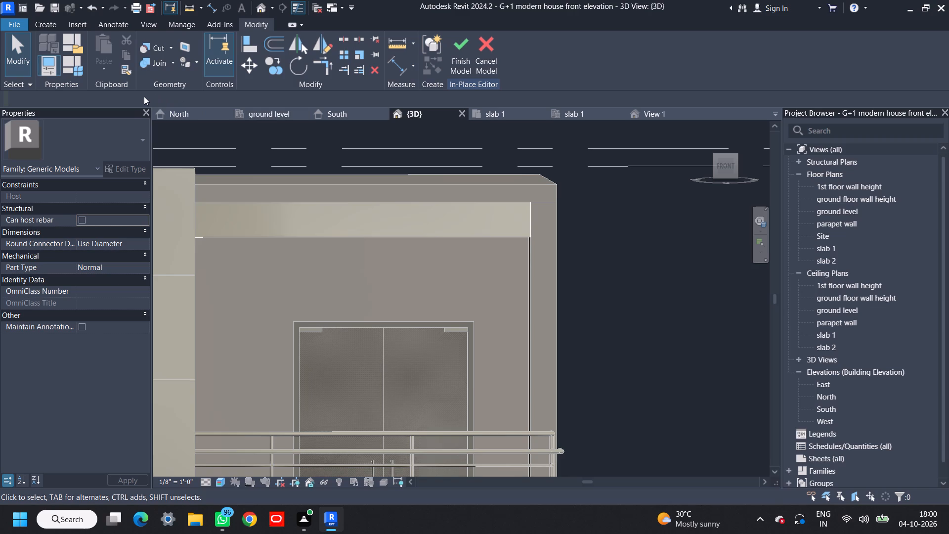
pyautogui.press('p')
pyautogui.press('t')
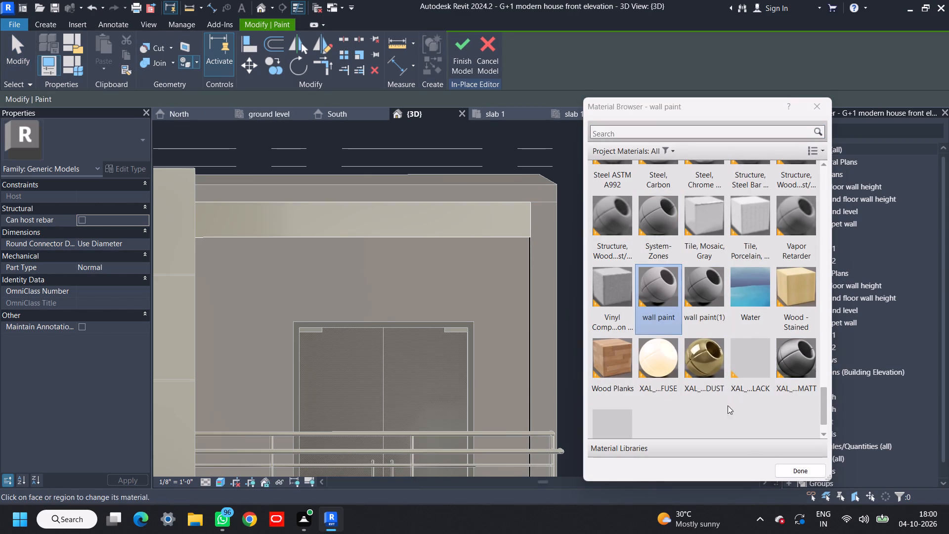
pyautogui.click(458, 222)
pyautogui.scroll(4, 486, 251)
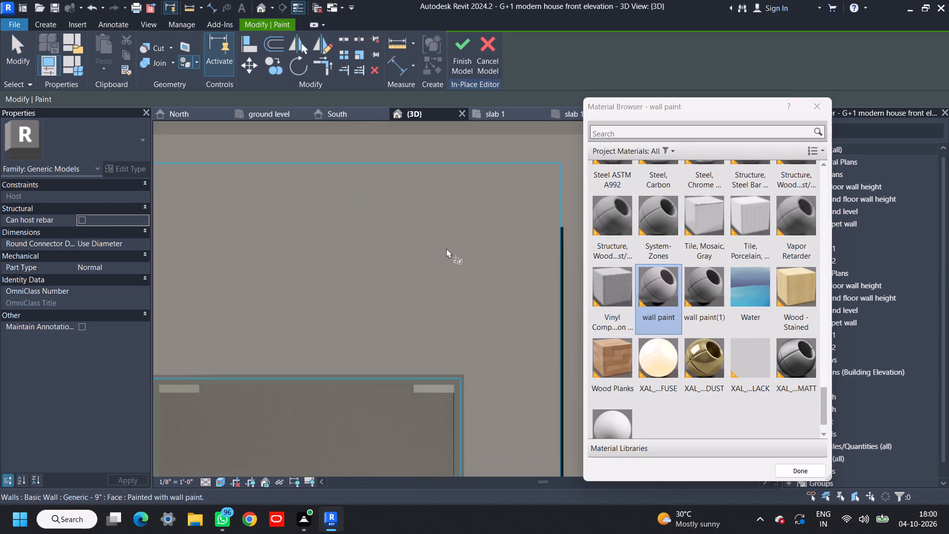
pyautogui.scroll(-5, 504, 248)
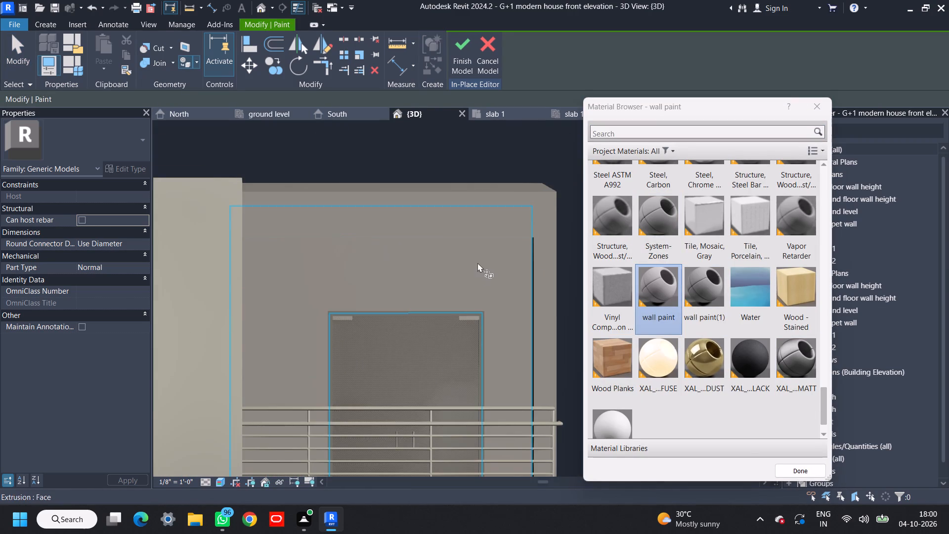
pyautogui.keyDown('shift'); pyautogui.moveTo(479, 262); pyautogui.dragTo(524, 158, button='middle'); pyautogui.keyUp('shift')
pyautogui.scroll(8, 549, 181)
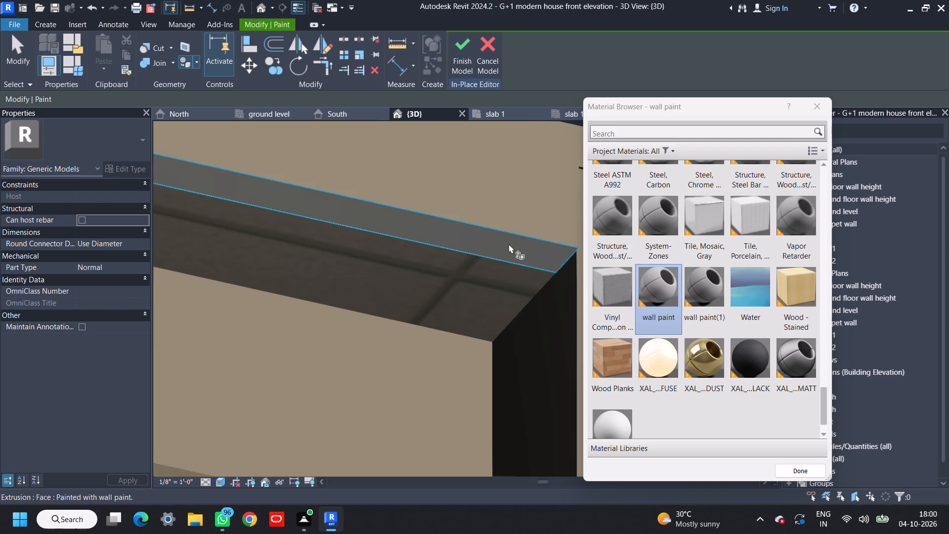
pyautogui.click(509, 244)
pyautogui.click(443, 275)
pyautogui.scroll(-13, 494, 269)
pyautogui.keyDown('shift'); pyautogui.moveTo(505, 264); pyautogui.dragTo(373, 369, button='middle'); pyautogui.keyUp('shift')
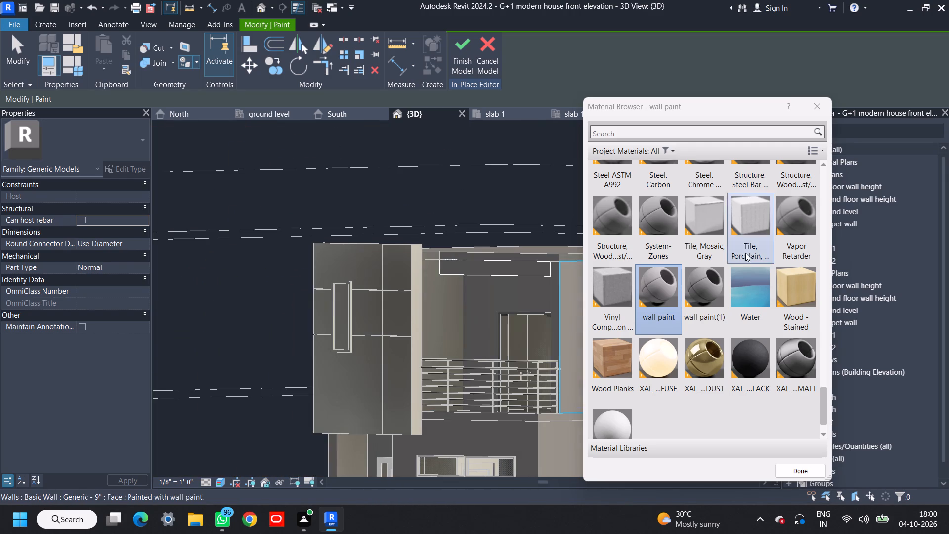
pyautogui.click(470, 75)
# Edit the grooved front panel of the projecting upper volume in place and paint its front face and balcony-side edge with wall paint.
pyautogui.doubleClick(371, 271)
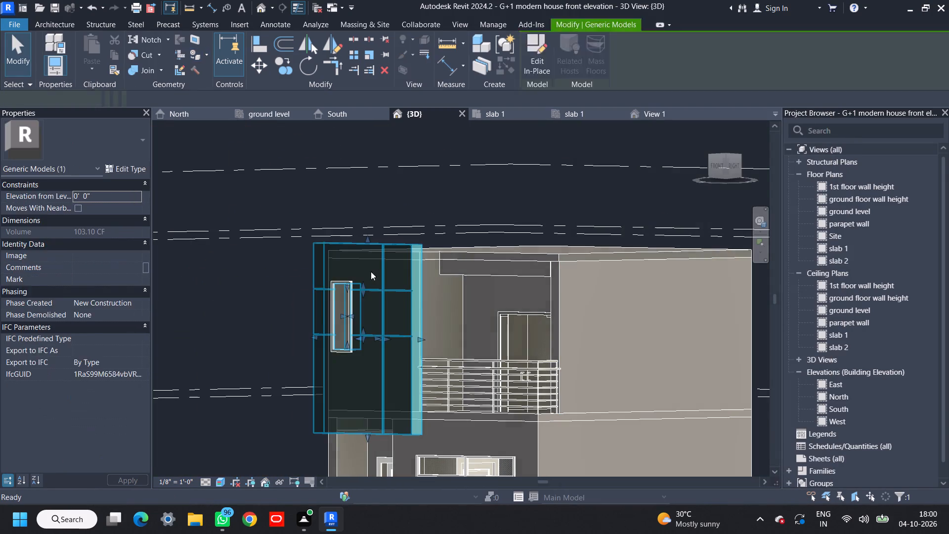
pyautogui.press('p')
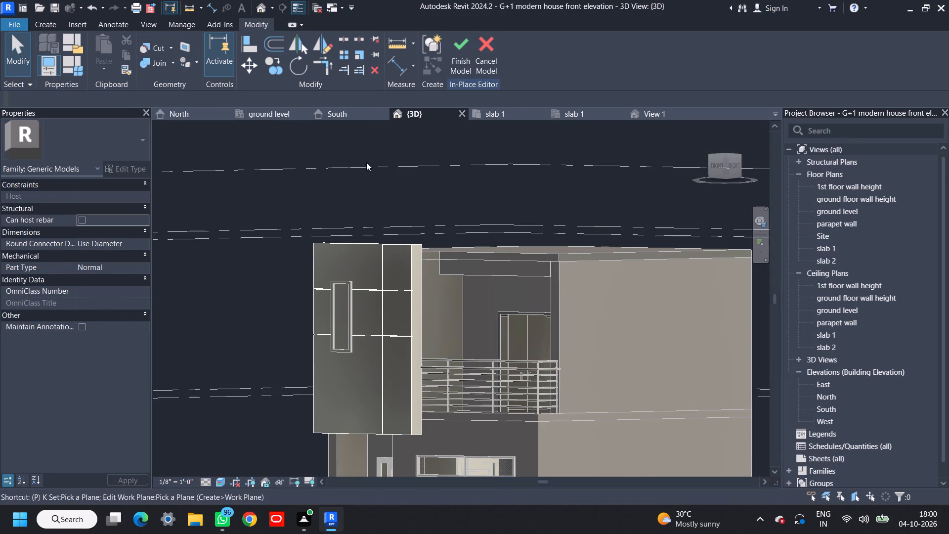
pyautogui.press('t')
pyautogui.scroll(5, 373, 319)
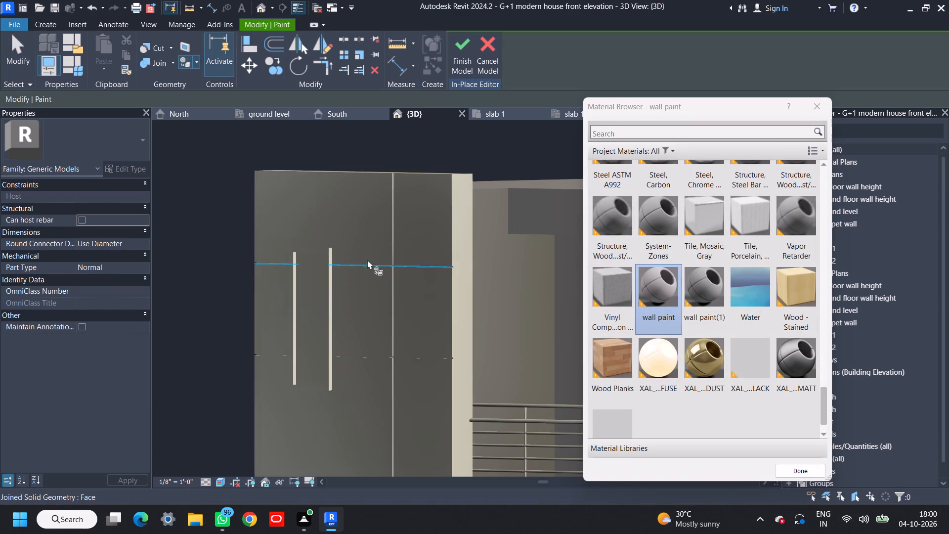
pyautogui.click(365, 242)
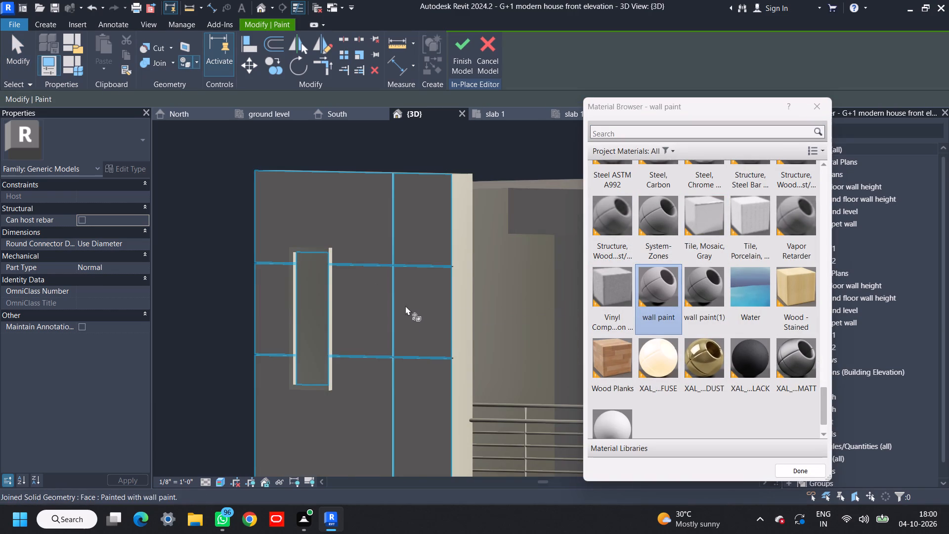
pyautogui.moveTo(434, 321); pyautogui.dragTo(482, 312, button='middle')
pyautogui.scroll(3, 497, 287)
pyautogui.click(514, 273)
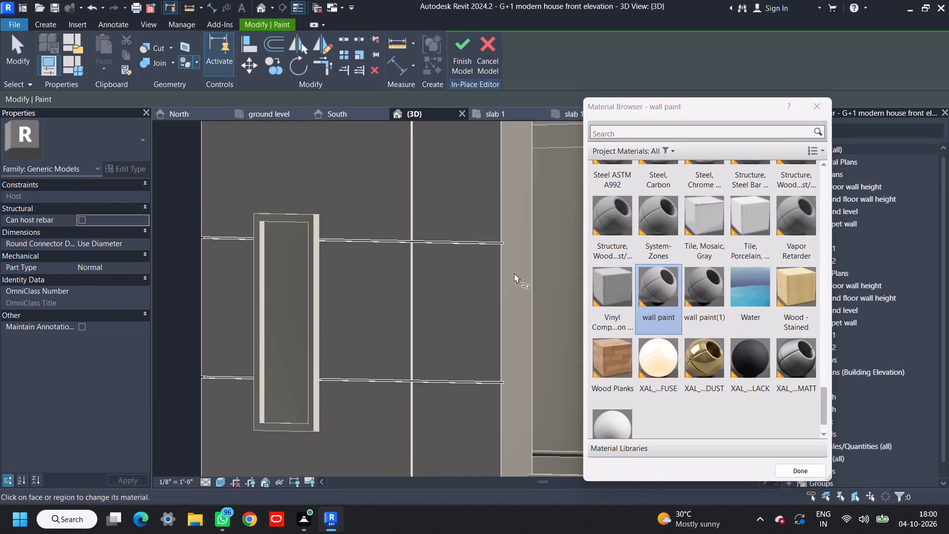
pyautogui.scroll(-4, 513, 282)
# Paint the front panel's top, outer side and underside with wall paint and finish its in-place edit.
pyautogui.keyDown('shift'); pyautogui.moveTo(440, 273); pyautogui.dragTo(566, 327, button='middle'); pyautogui.keyUp('shift')
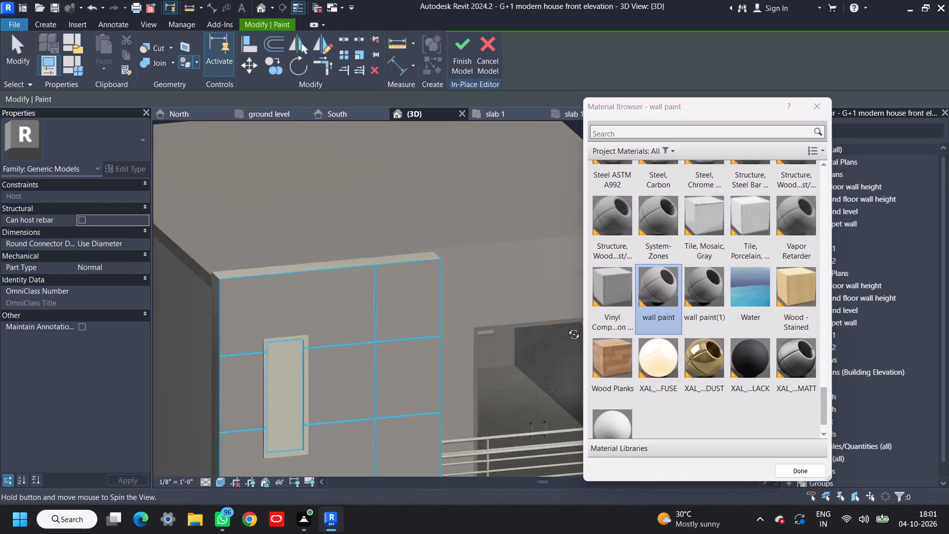
pyautogui.keyDown('shift'); pyautogui.moveTo(566, 327); pyautogui.dragTo(570, 327, button='middle'); pyautogui.keyUp('shift')
pyautogui.scroll(10, 319, 246)
pyautogui.click(284, 337)
pyautogui.scroll(-6, 291, 338)
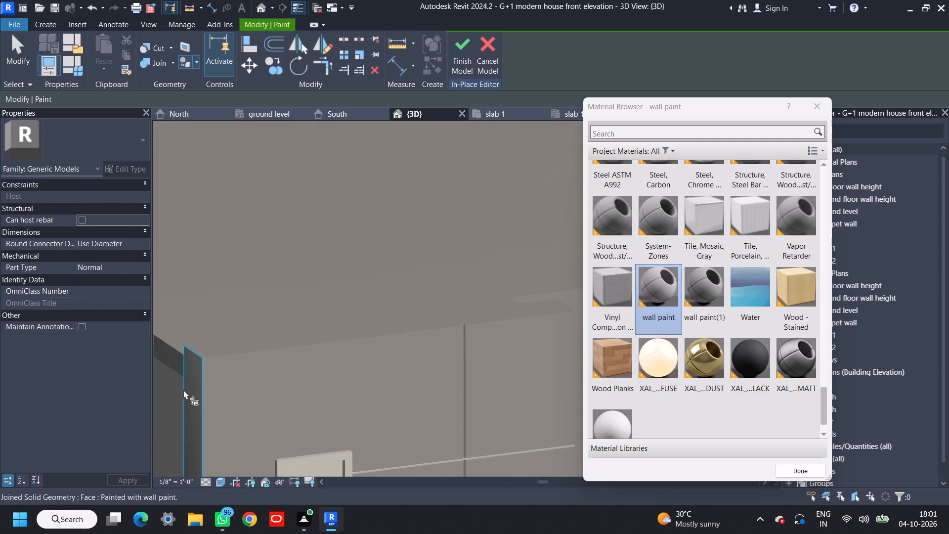
pyautogui.click(193, 381)
pyautogui.scroll(-12, 259, 381)
pyautogui.keyDown('shift'); pyautogui.moveTo(276, 378); pyautogui.dragTo(284, 263, button='middle'); pyautogui.keyUp('shift')
pyautogui.scroll(14, 286, 410)
pyautogui.click(282, 416)
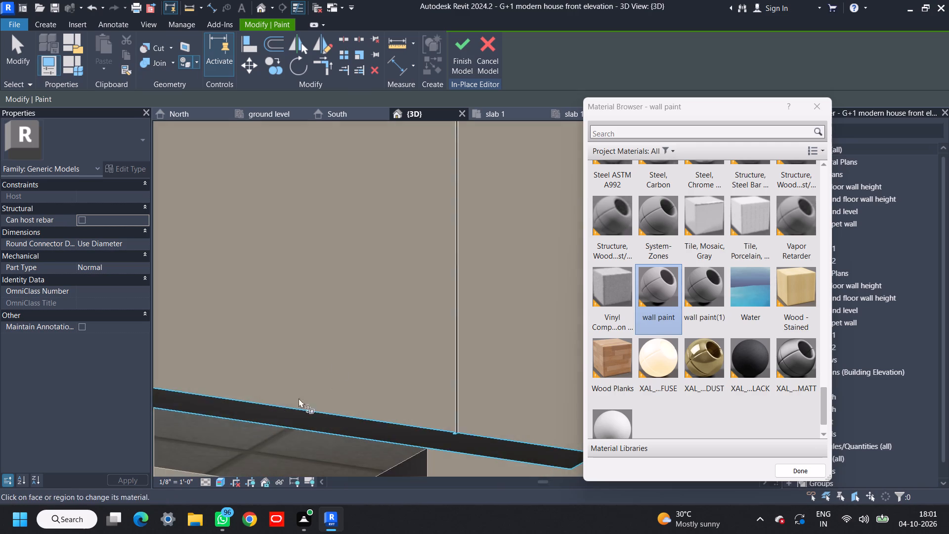
pyautogui.scroll(-11, 333, 358)
pyautogui.keyDown('shift'); pyautogui.moveTo(392, 334); pyautogui.dragTo(290, 444, button='middle'); pyautogui.keyUp('shift')
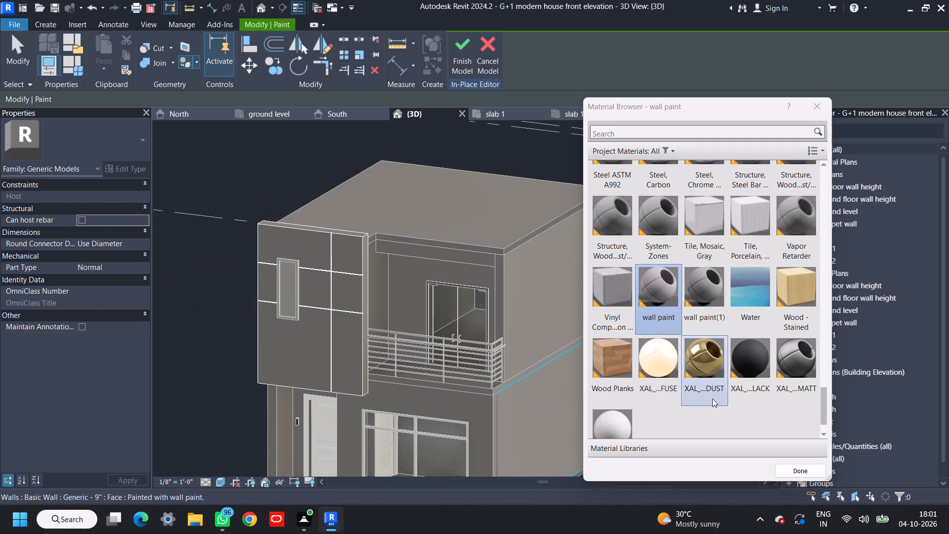
pyautogui.click(757, 379)
pyautogui.scroll(10, 314, 293)
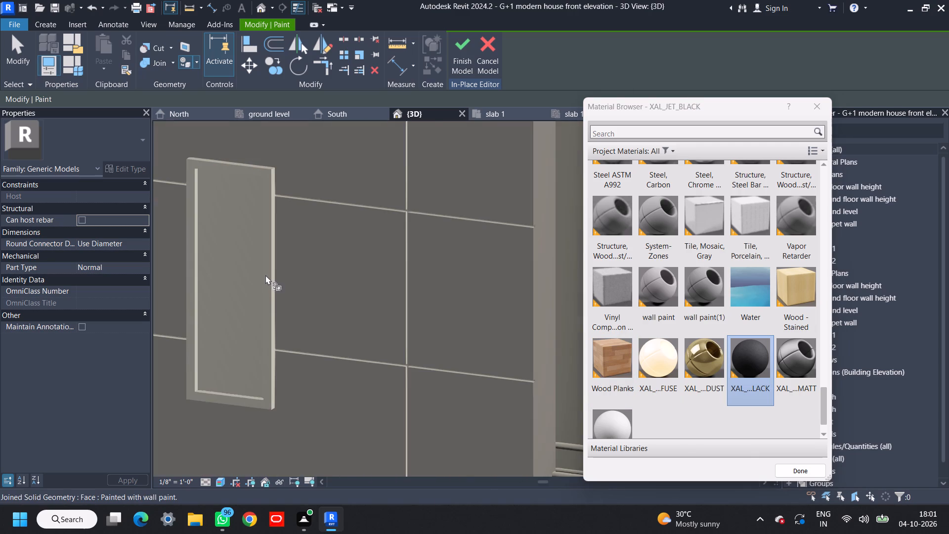
pyautogui.scroll(4, 270, 255)
pyautogui.scroll(-3, 273, 236)
pyautogui.click(463, 54)
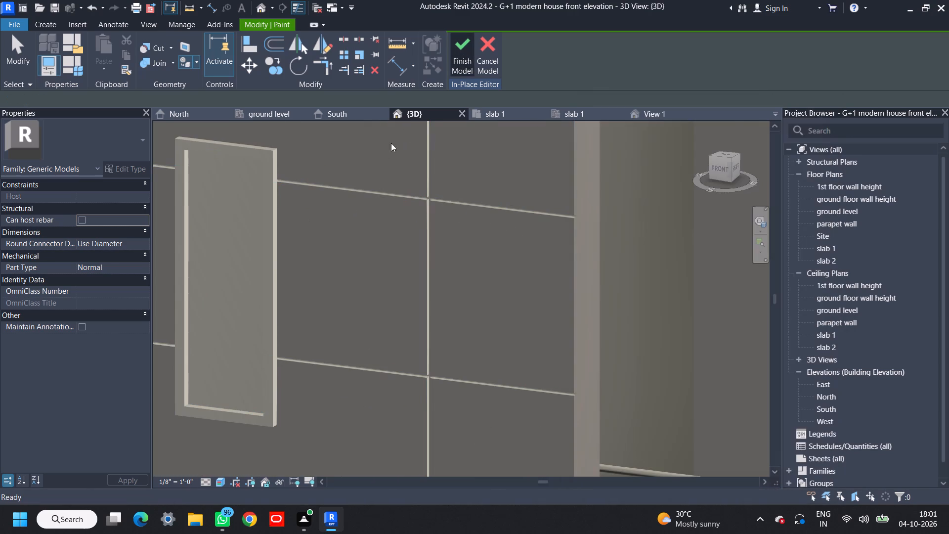
# Edit the narrow window's frame in place and paint its front face and outer right side with the Damp-proofing material.
pyautogui.doubleClick(270, 215)
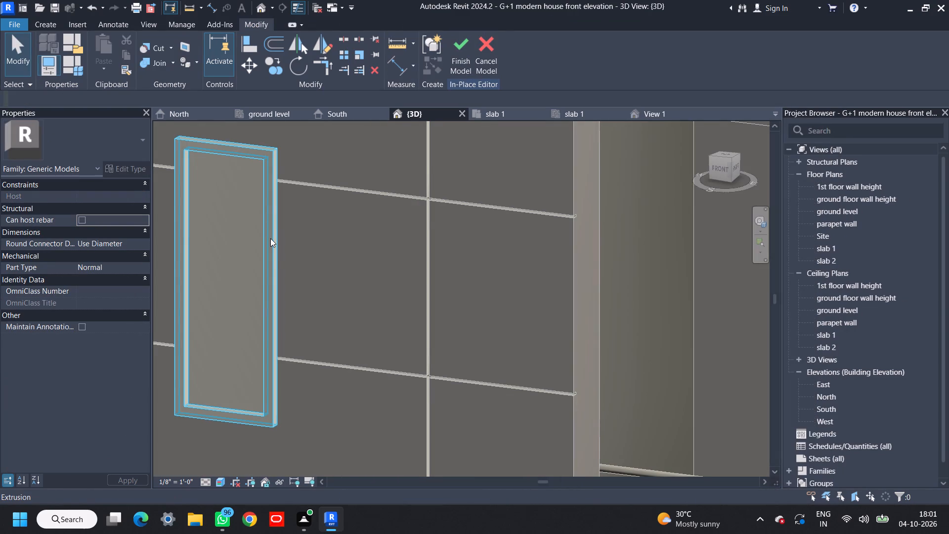
pyautogui.press('p')
pyautogui.press('t')
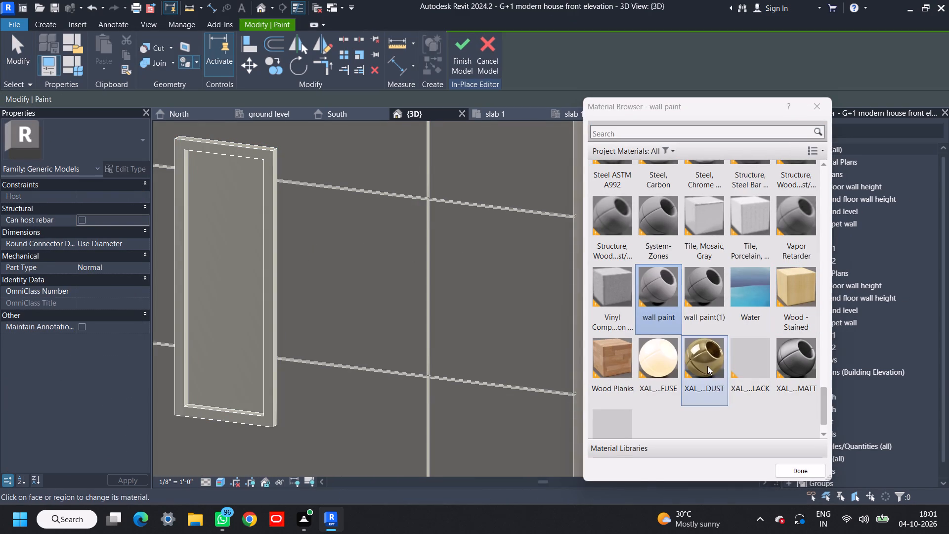
pyautogui.scroll(2, 772, 393)
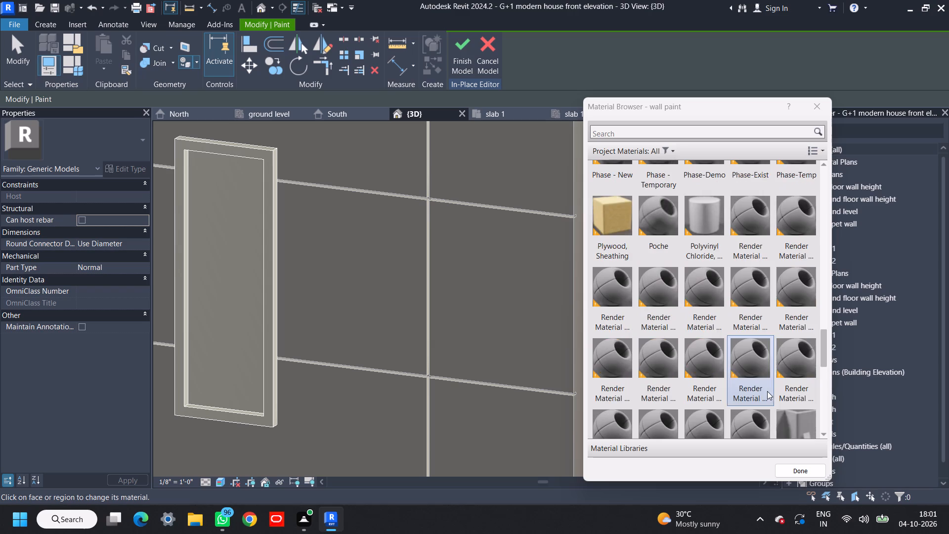
pyautogui.scroll(9, 760, 387)
pyautogui.scroll(-2, 753, 383)
pyautogui.click(615, 328)
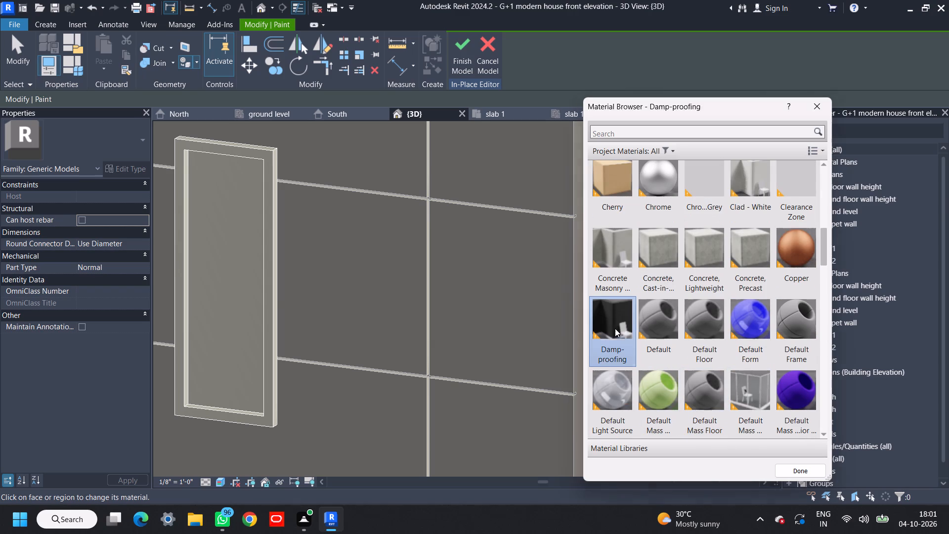
pyautogui.scroll(3, 271, 288)
pyautogui.click(271, 288)
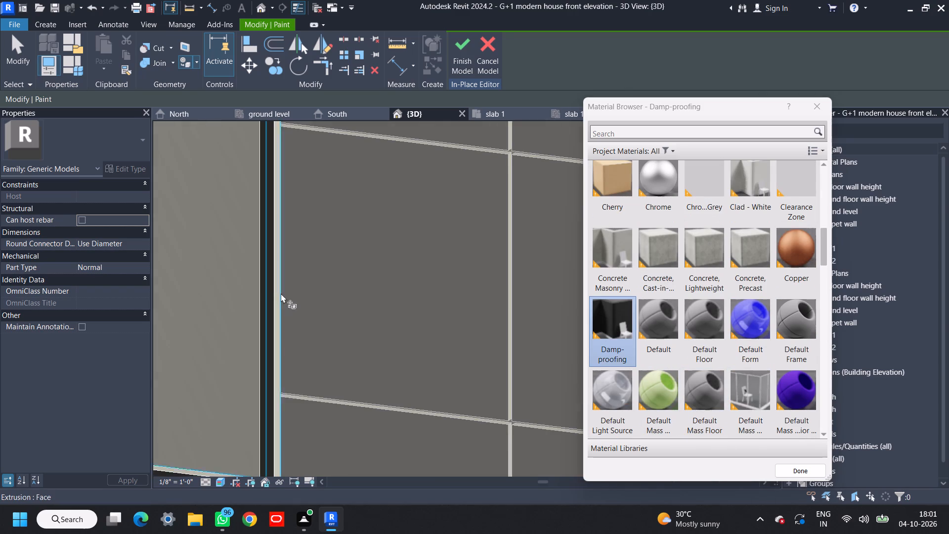
pyautogui.scroll(9, 282, 293)
pyautogui.click(277, 288)
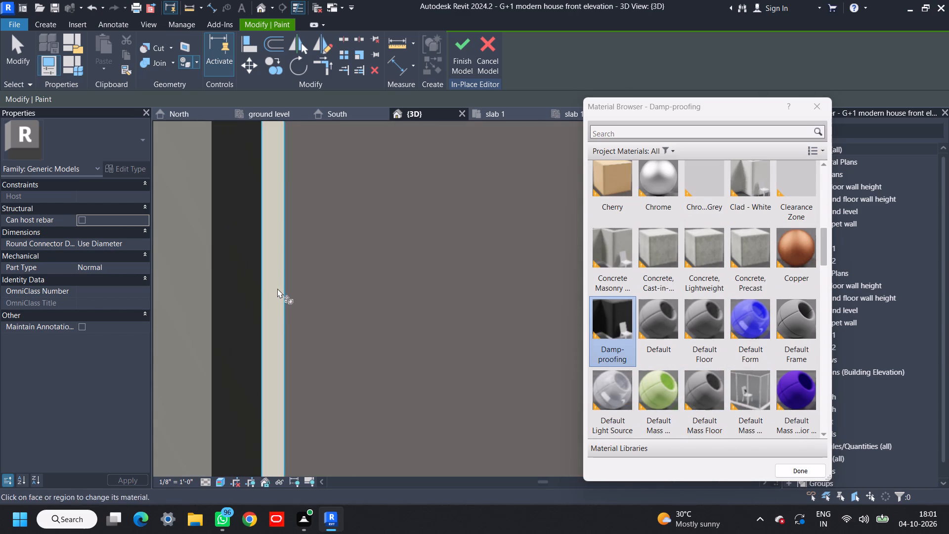
# Paint the window frame's inner left and inner bottom faces with Damp-proofing.
pyautogui.scroll(-15, 283, 290)
pyautogui.scroll(16, 209, 330)
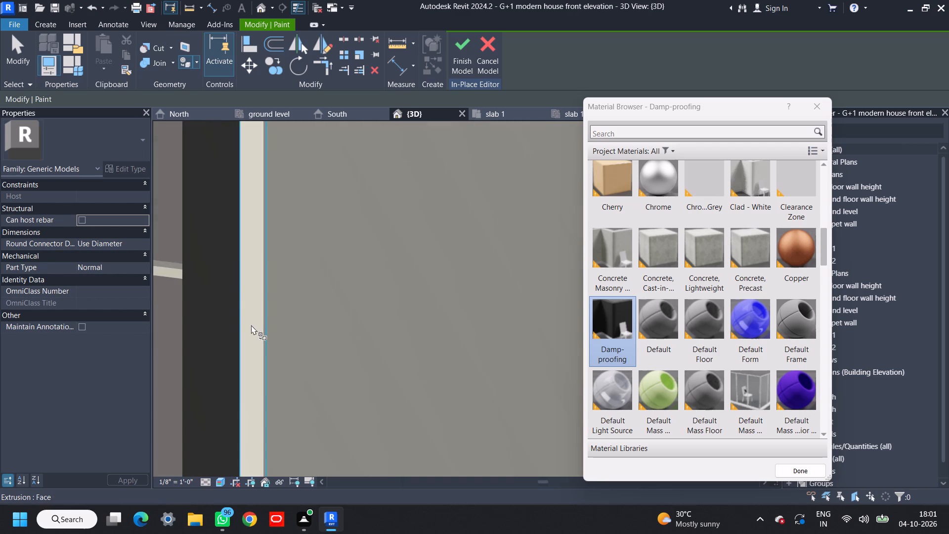
pyautogui.click(251, 325)
pyautogui.scroll(-12, 259, 325)
pyautogui.scroll(11, 319, 406)
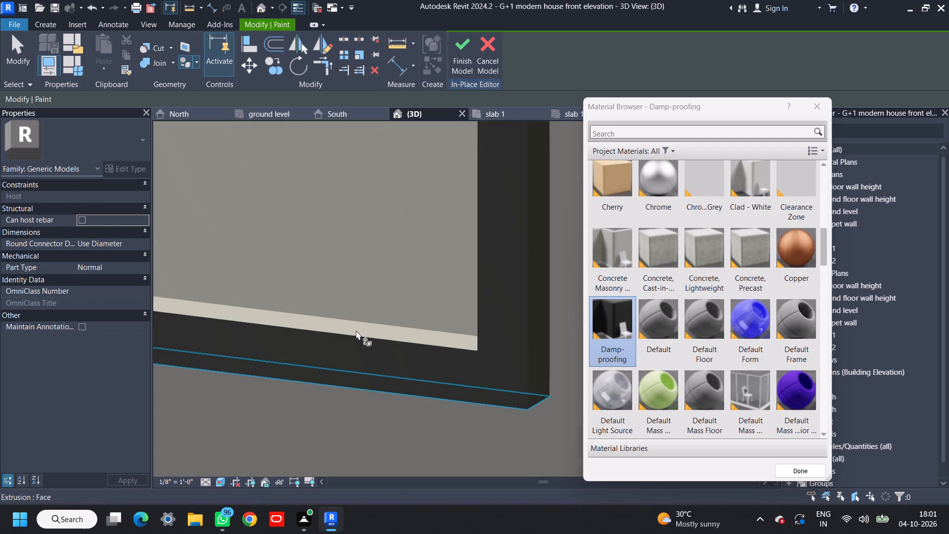
pyautogui.click(356, 329)
pyautogui.scroll(-13, 359, 321)
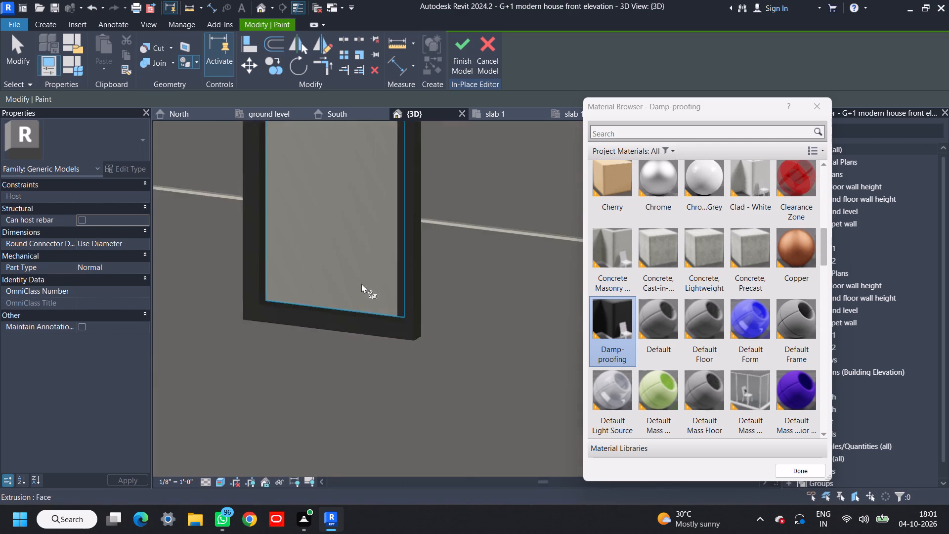
# Paint the top of the narrow window's frame with Damp-proofing.
pyautogui.scroll(-3, 361, 283)
pyautogui.keyDown('shift'); pyautogui.moveTo(373, 266); pyautogui.dragTo(379, 294, button='middle'); pyautogui.keyUp('shift')
pyautogui.moveTo(390, 250); pyautogui.dragTo(432, 429, button='middle')
pyautogui.scroll(13, 406, 326)
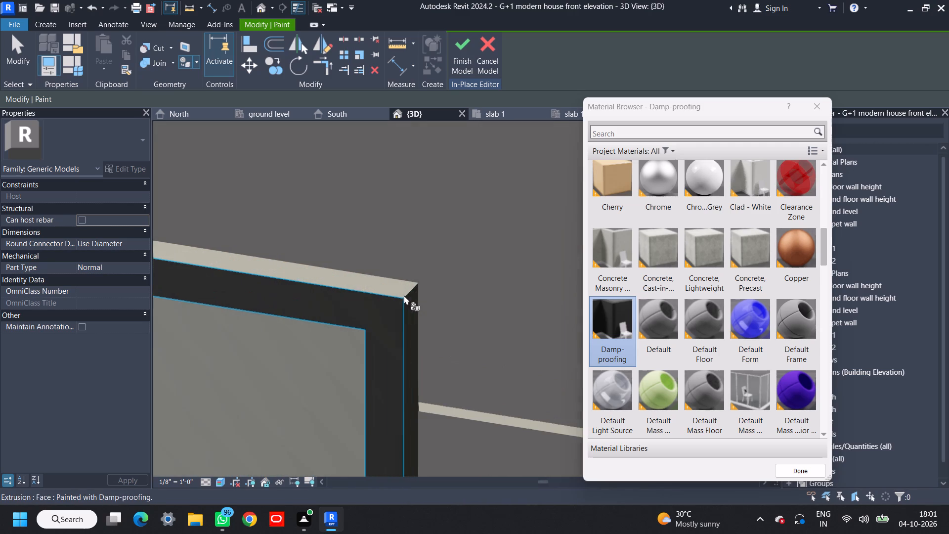
pyautogui.scroll(3, 404, 295)
pyautogui.click(399, 287)
pyautogui.scroll(-10, 389, 301)
pyautogui.scroll(3, 205, 313)
pyautogui.click(205, 313)
pyautogui.scroll(-2, 265, 306)
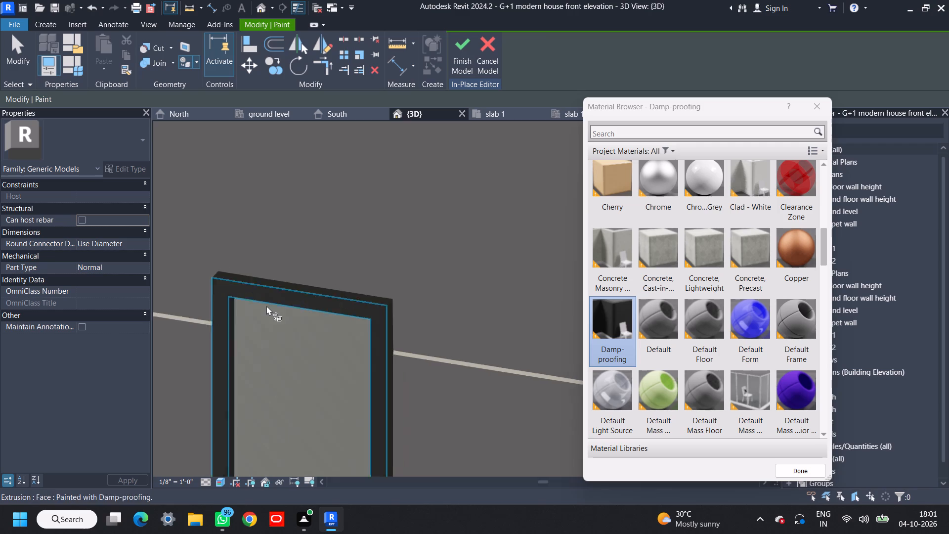
# Paint the inner right and inner top faces of the narrow window's frame with Damp-proofing.
pyautogui.scroll(-9, 266, 306)
pyautogui.scroll(11, 301, 332)
pyautogui.click(290, 335)
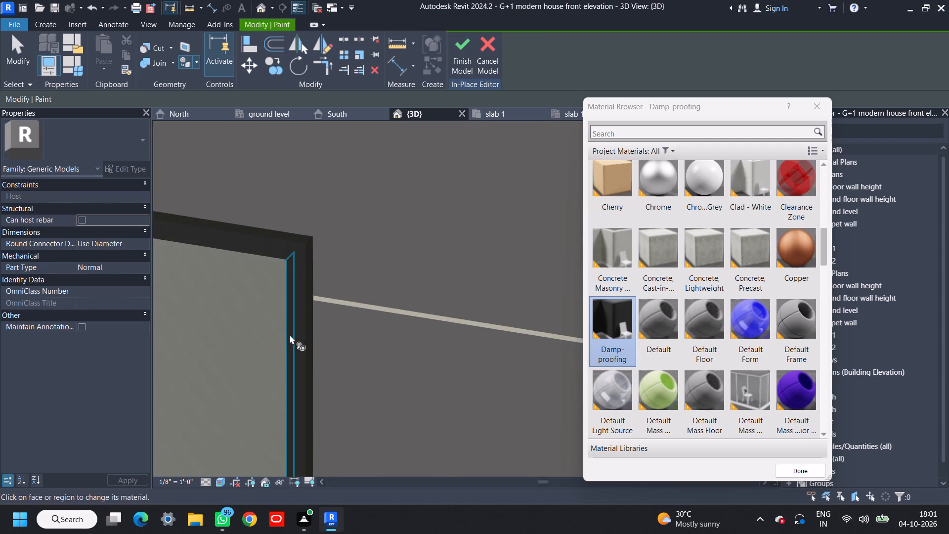
pyautogui.scroll(-10, 295, 337)
pyautogui.scroll(13, 282, 326)
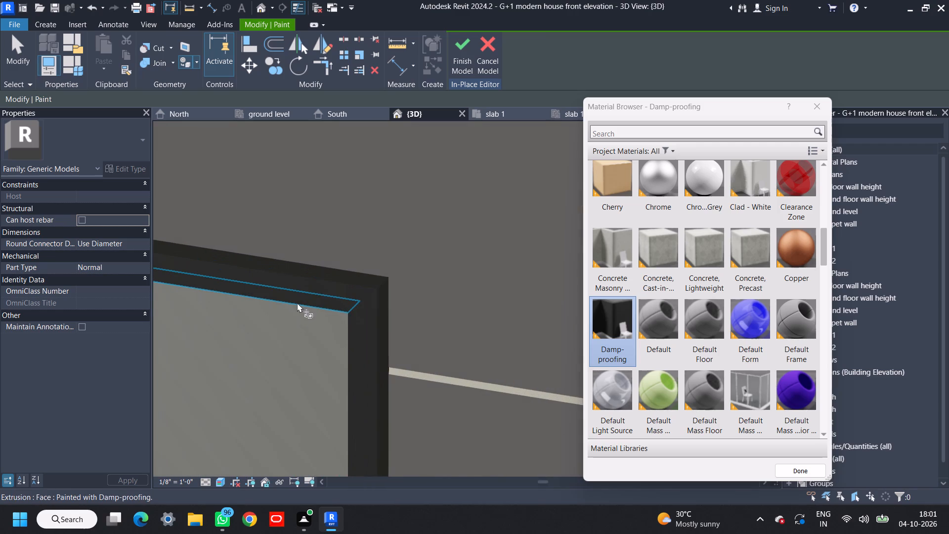
pyautogui.click(297, 303)
pyautogui.scroll(-5, 304, 314)
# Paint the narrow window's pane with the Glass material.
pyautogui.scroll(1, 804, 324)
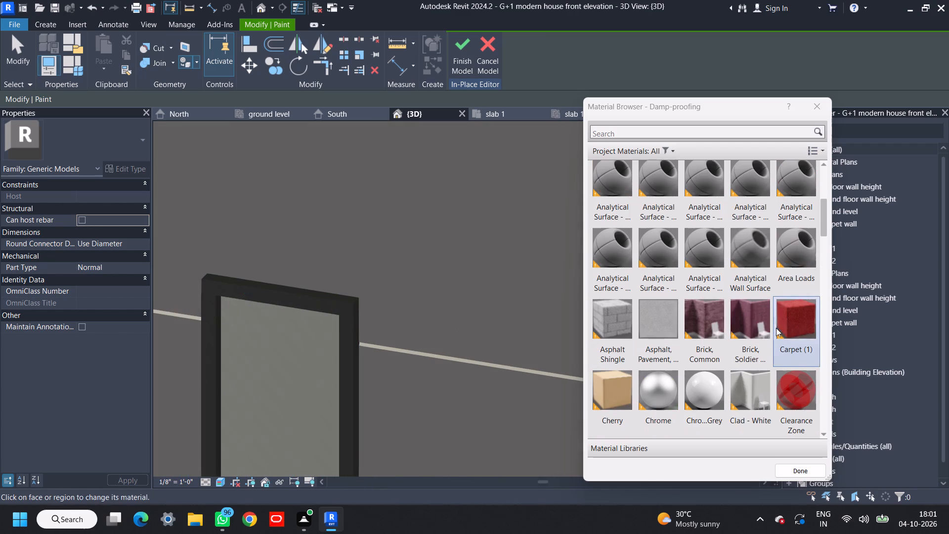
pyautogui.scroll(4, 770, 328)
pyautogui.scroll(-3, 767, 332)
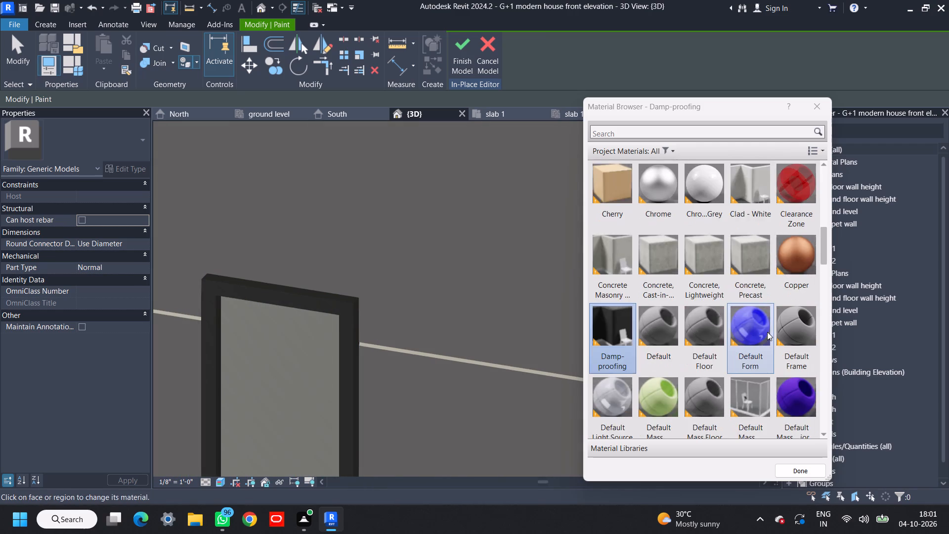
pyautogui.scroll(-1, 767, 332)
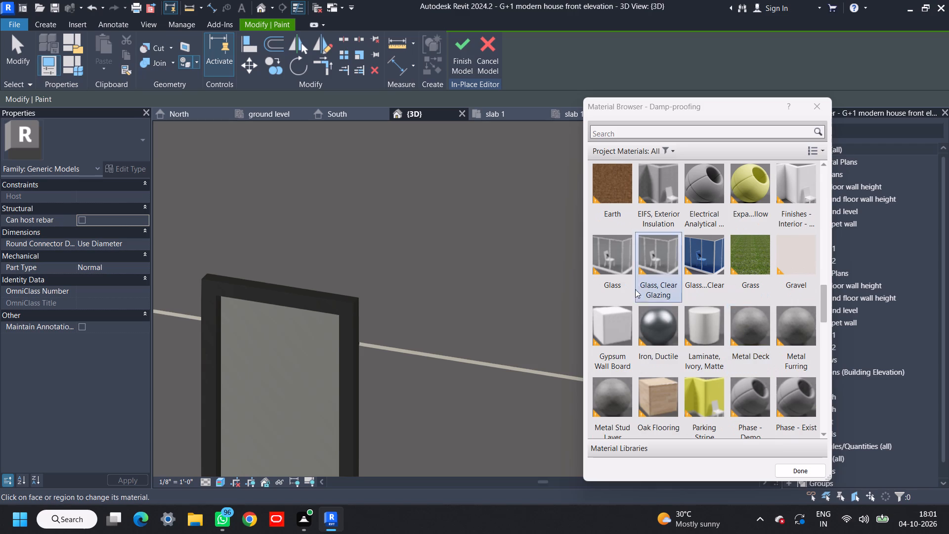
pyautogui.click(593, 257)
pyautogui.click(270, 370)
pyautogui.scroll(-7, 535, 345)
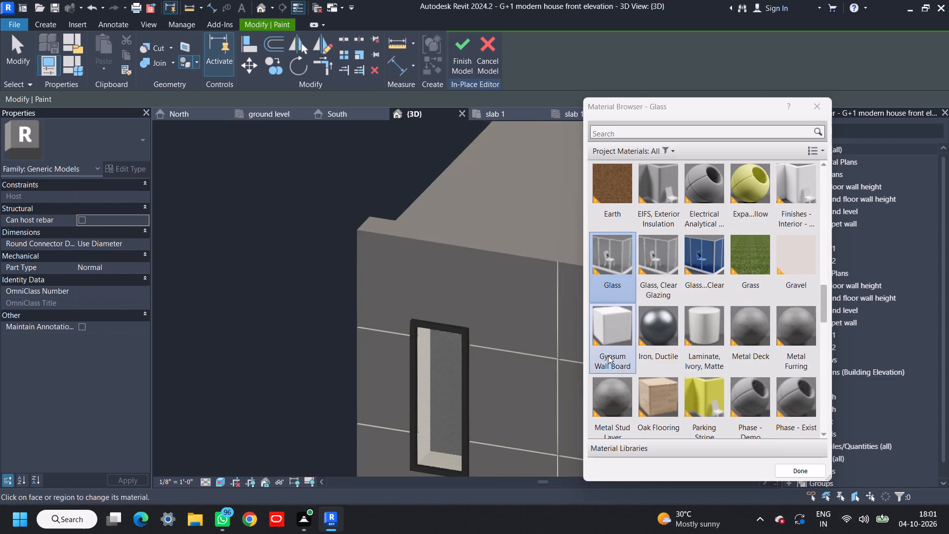
# Paint the narrow window's pane with Glass_ALUPROF_Clear and finish the in-place edit.
pyautogui.click(704, 271)
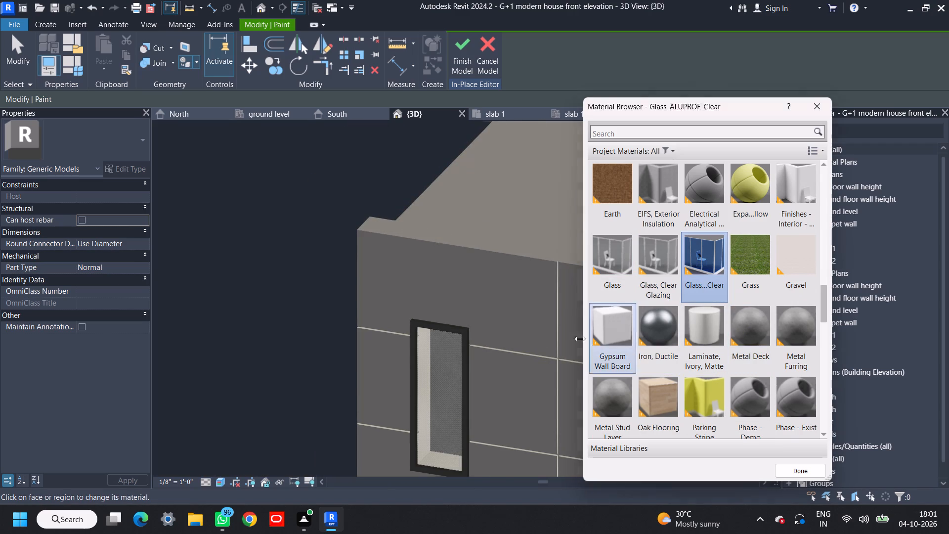
pyautogui.click(445, 386)
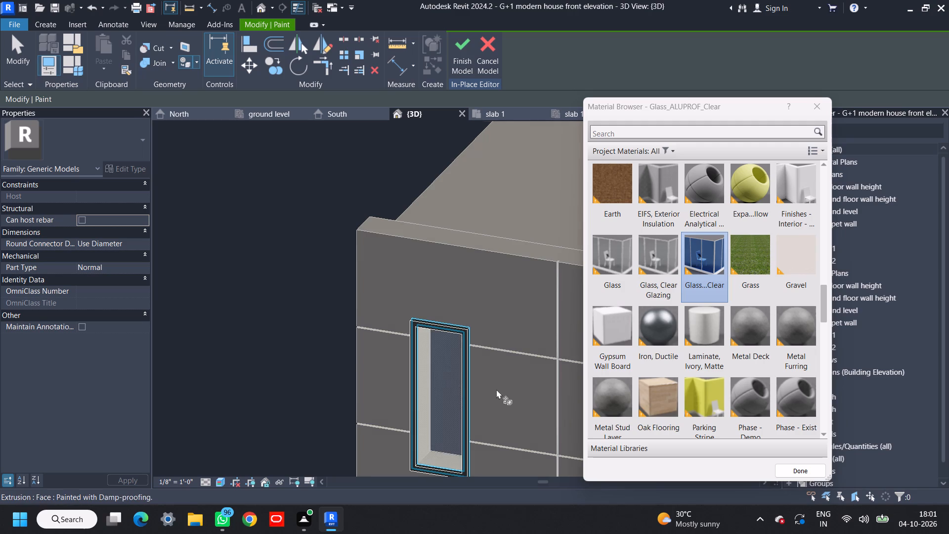
pyautogui.scroll(-9, 445, 354)
pyautogui.moveTo(500, 395); pyautogui.dragTo(384, 236, button='middle')
pyautogui.scroll(10, 456, 333)
pyautogui.click(464, 58)
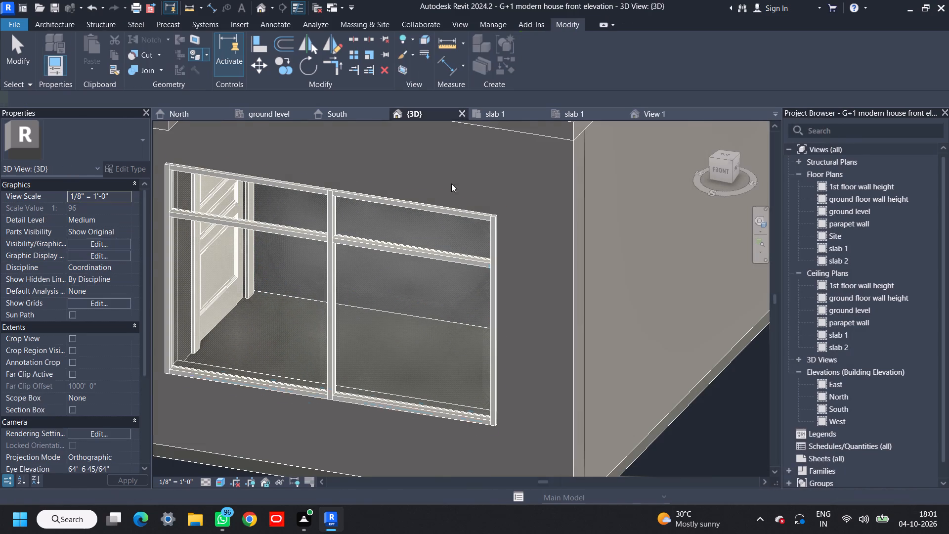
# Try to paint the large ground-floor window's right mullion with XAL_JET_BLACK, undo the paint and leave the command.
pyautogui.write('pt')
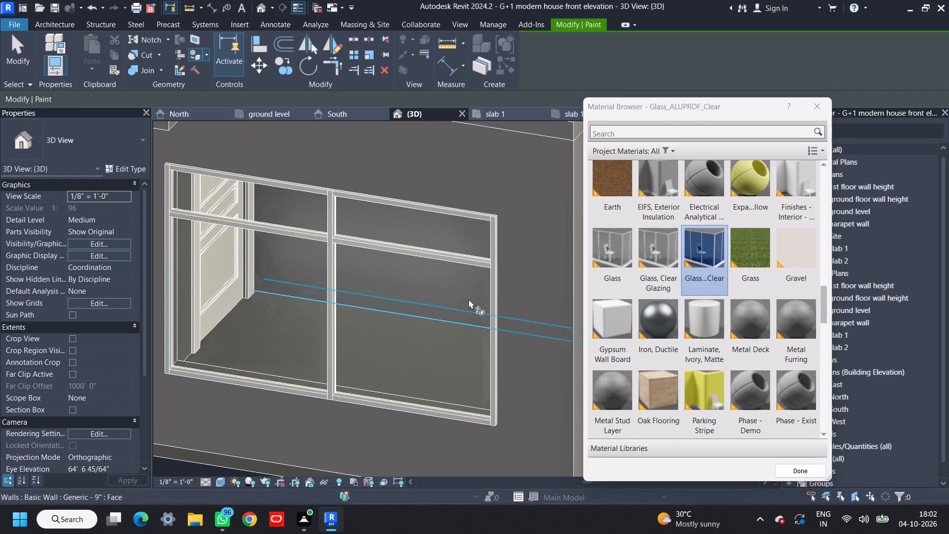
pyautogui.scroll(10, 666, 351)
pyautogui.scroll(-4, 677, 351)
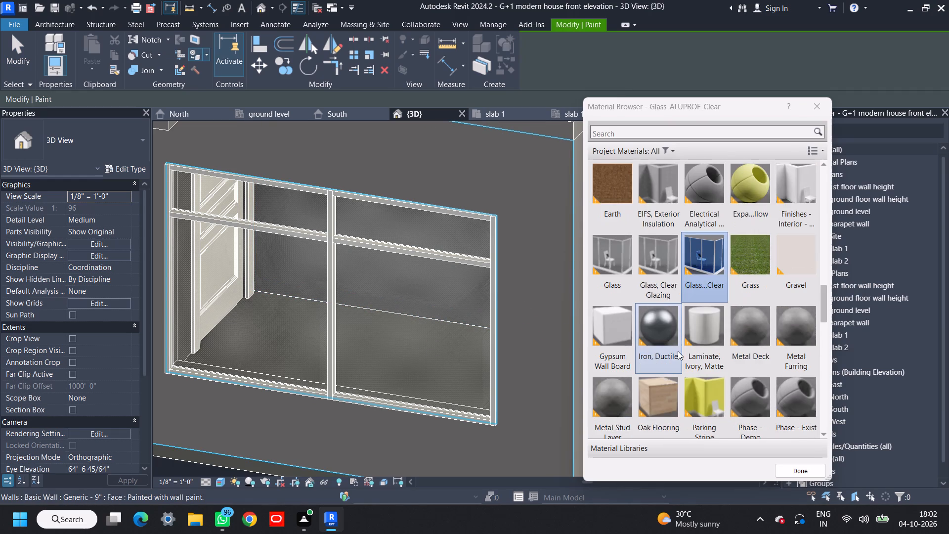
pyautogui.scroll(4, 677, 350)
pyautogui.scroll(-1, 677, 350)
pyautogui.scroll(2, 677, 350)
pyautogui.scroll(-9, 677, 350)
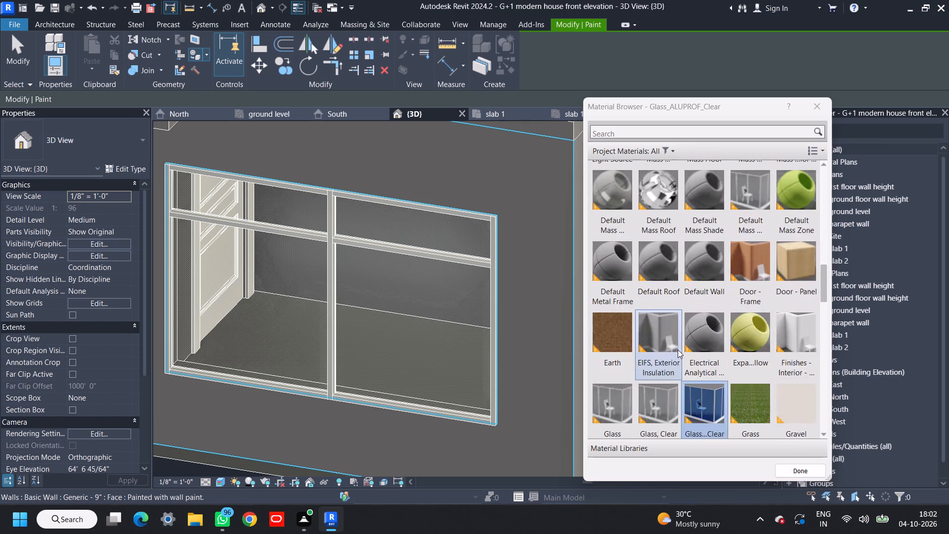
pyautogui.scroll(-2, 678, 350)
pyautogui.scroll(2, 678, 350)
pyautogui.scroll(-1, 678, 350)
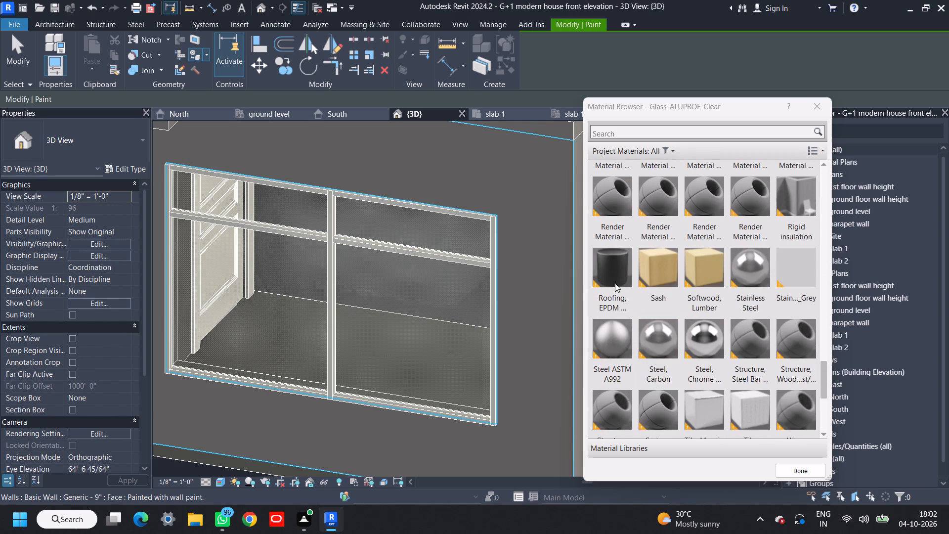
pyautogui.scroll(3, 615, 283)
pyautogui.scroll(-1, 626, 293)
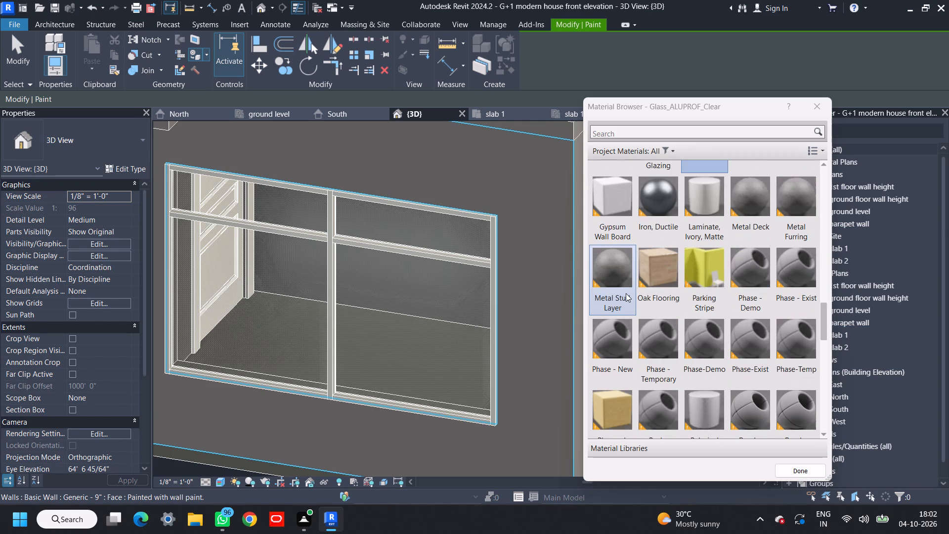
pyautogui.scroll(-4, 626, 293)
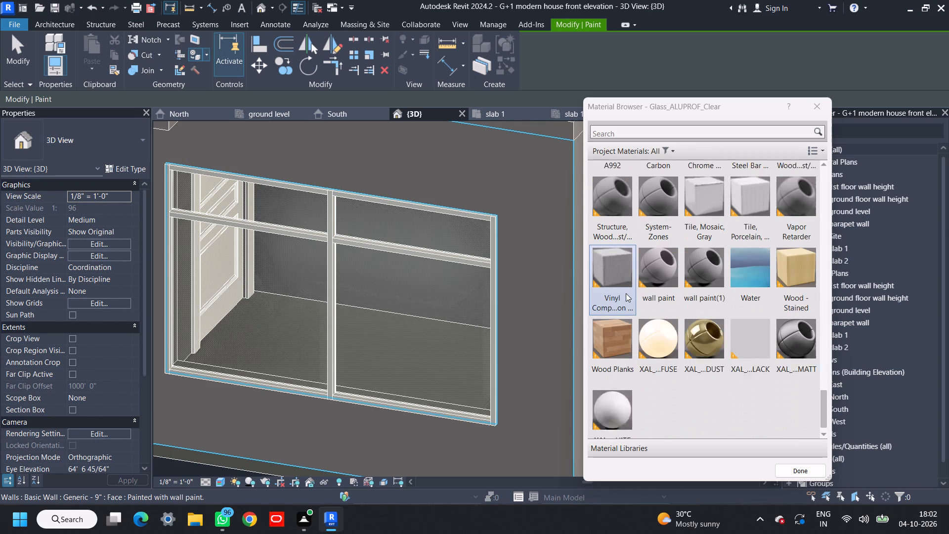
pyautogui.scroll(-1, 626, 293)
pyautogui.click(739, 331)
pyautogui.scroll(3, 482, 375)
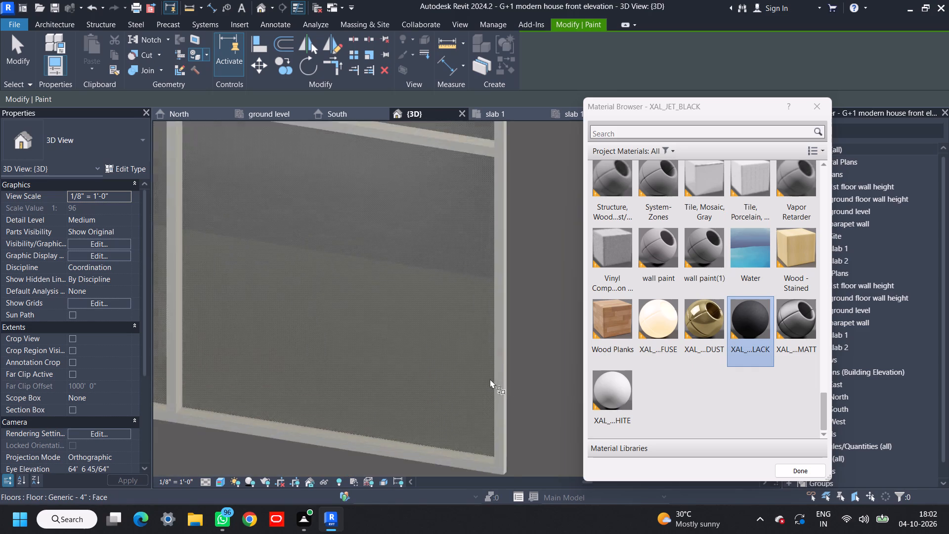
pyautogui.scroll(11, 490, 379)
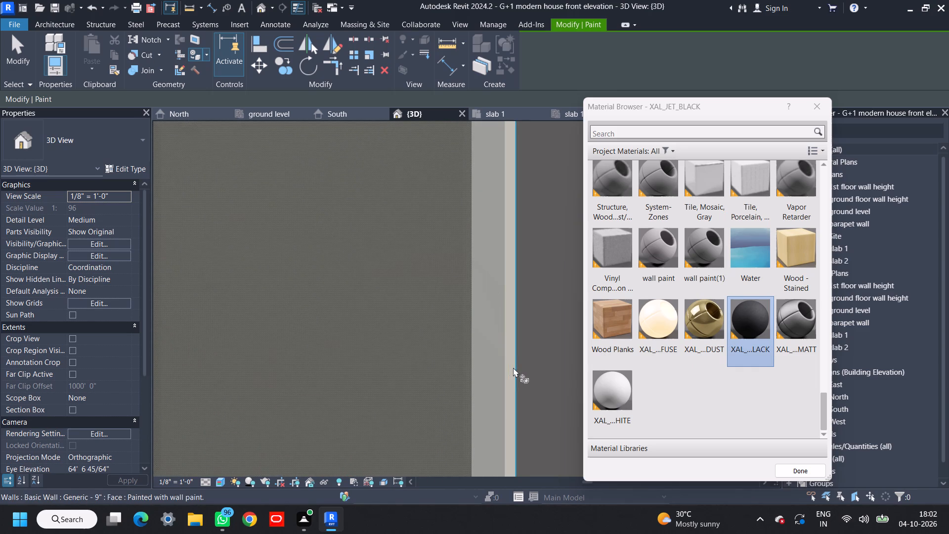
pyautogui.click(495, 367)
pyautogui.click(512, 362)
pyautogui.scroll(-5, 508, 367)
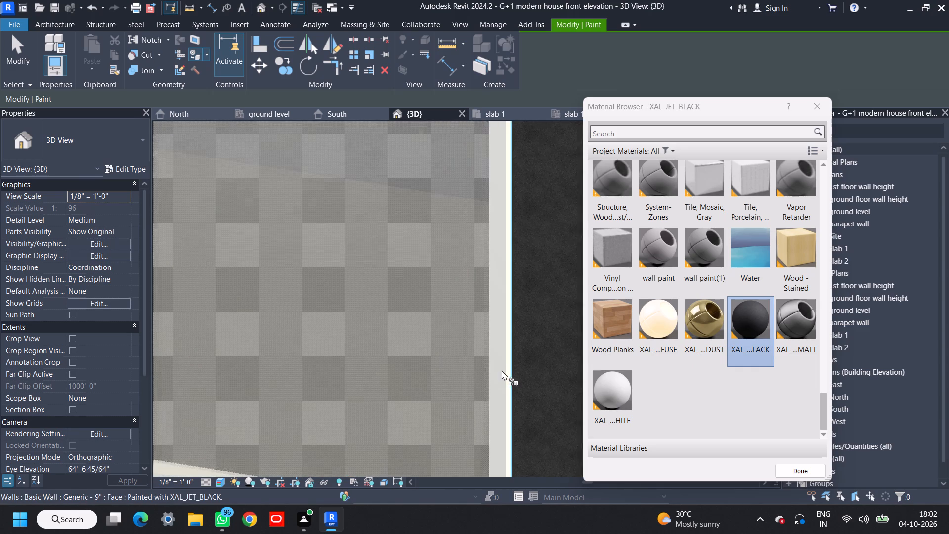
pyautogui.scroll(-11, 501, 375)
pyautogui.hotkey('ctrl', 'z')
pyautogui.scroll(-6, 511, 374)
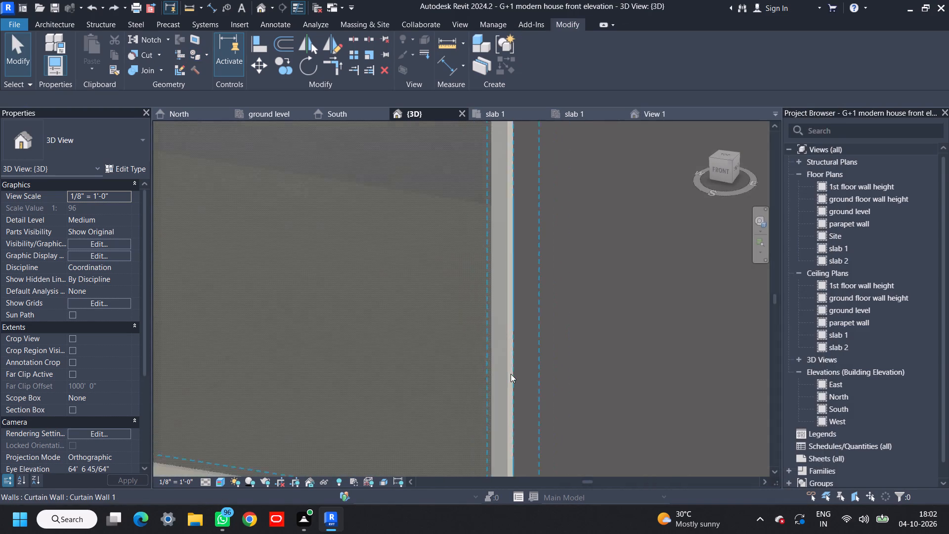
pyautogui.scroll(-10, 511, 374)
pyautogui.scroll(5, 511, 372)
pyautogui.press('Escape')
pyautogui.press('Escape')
# Set the material of the large ground-floor window's 1.5" x 2.5" rectangular mullion type to Damp-proofing.
pyautogui.click(507, 324)
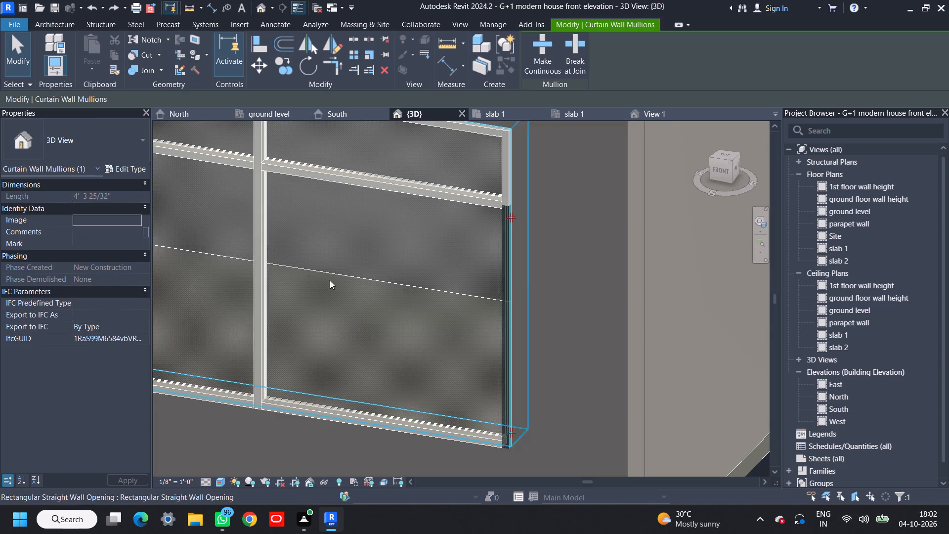
pyautogui.click(117, 169)
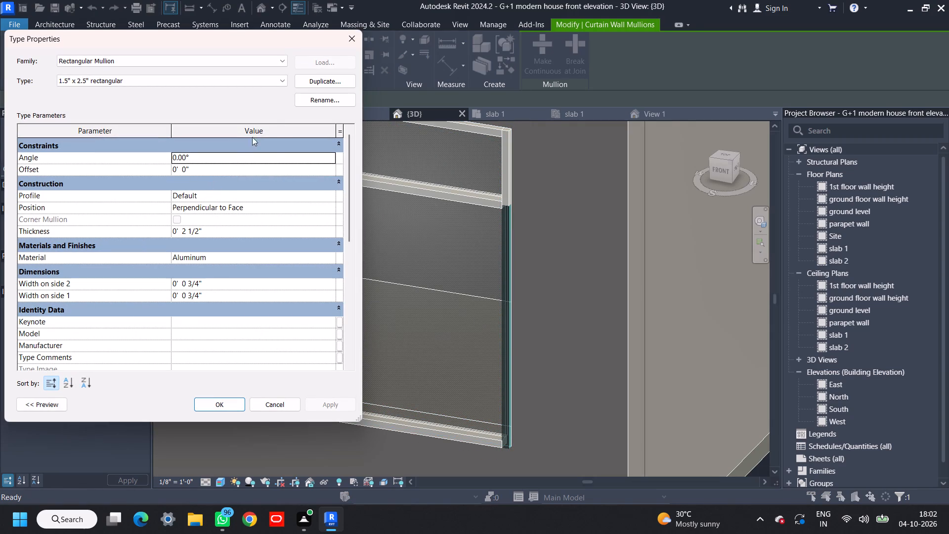
pyautogui.click(220, 261)
pyautogui.click(329, 259)
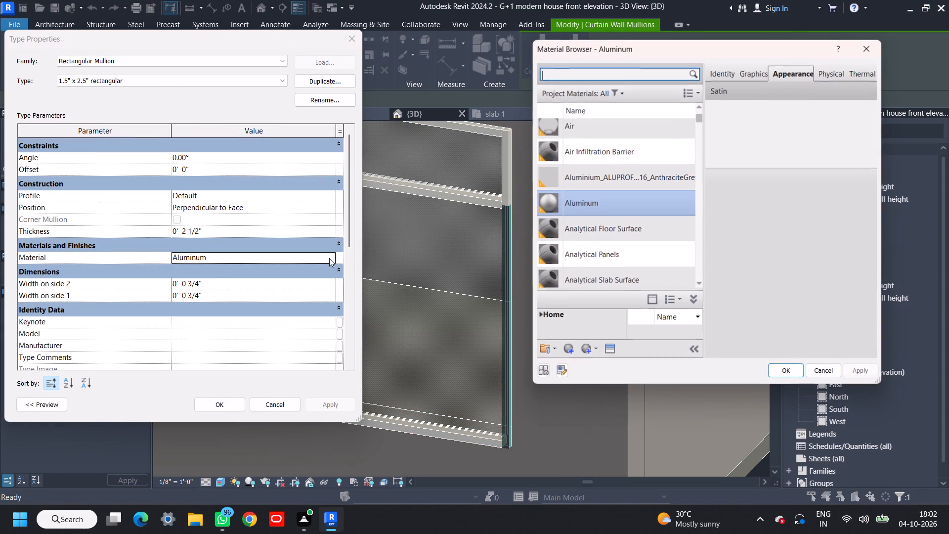
pyautogui.scroll(-15, 691, 232)
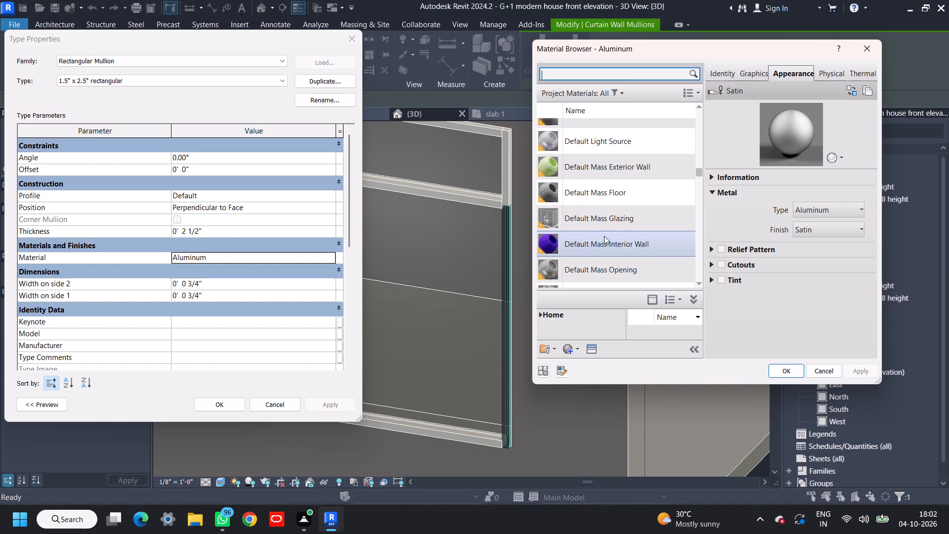
pyautogui.scroll(-14, 604, 236)
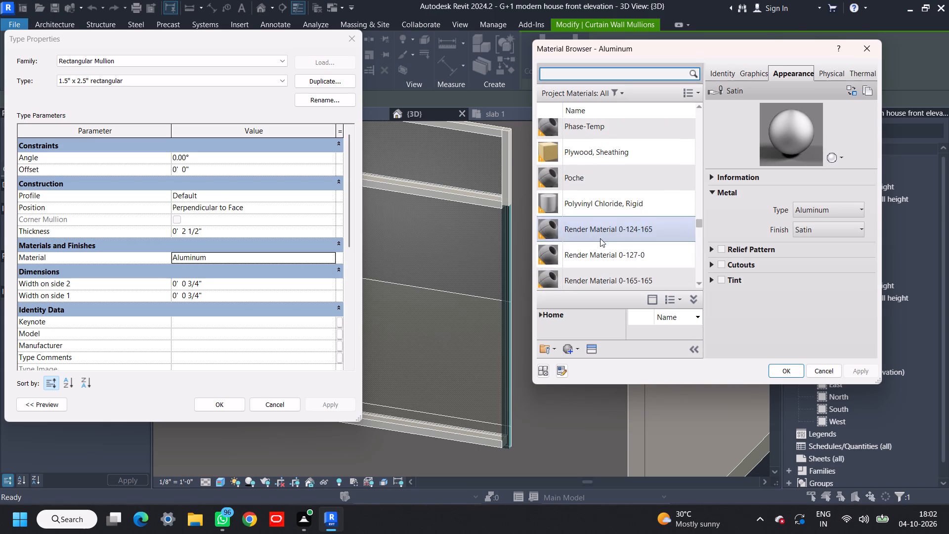
pyautogui.scroll(-10, 600, 238)
pyautogui.scroll(-12, 598, 235)
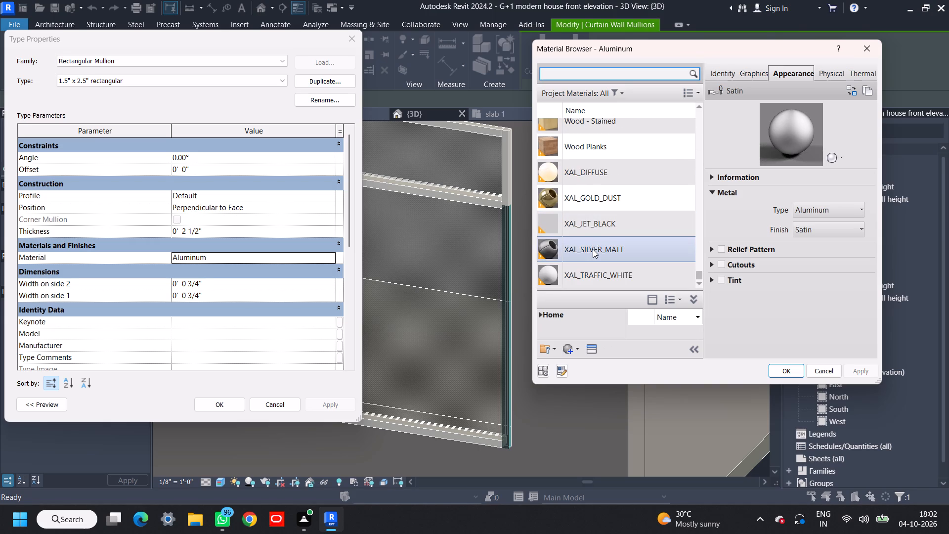
pyautogui.scroll(20, 593, 251)
pyautogui.scroll(17, 593, 251)
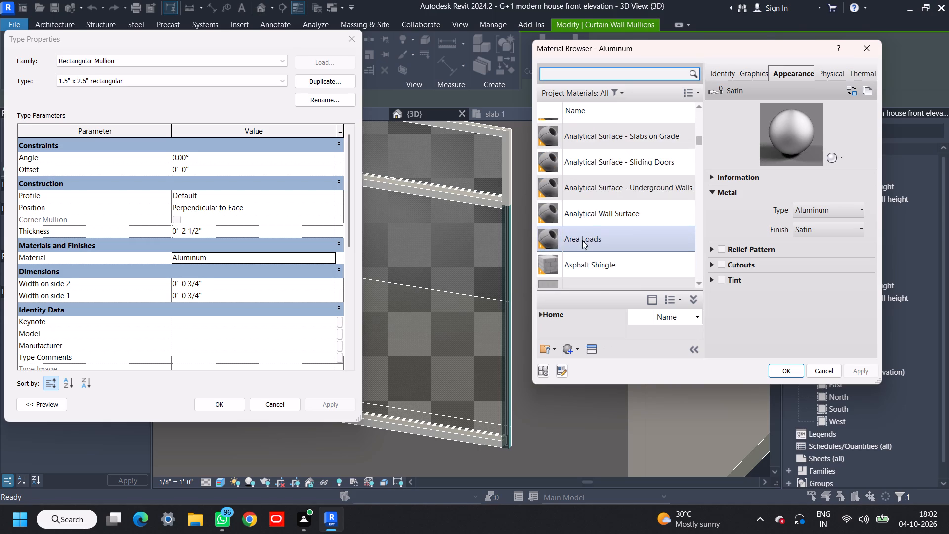
pyautogui.scroll(-6, 582, 240)
pyautogui.click(585, 212)
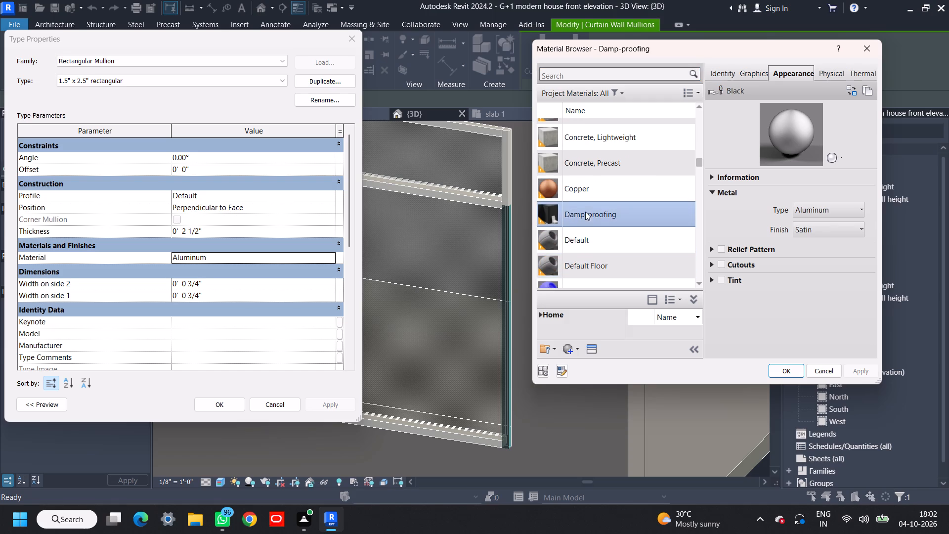
pyautogui.click(794, 371)
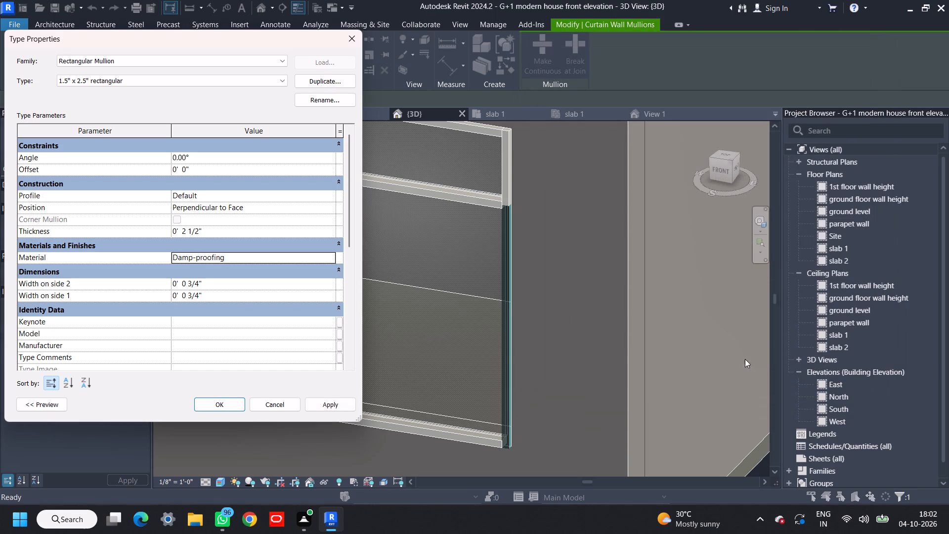
pyautogui.click(342, 403)
pyautogui.click(216, 406)
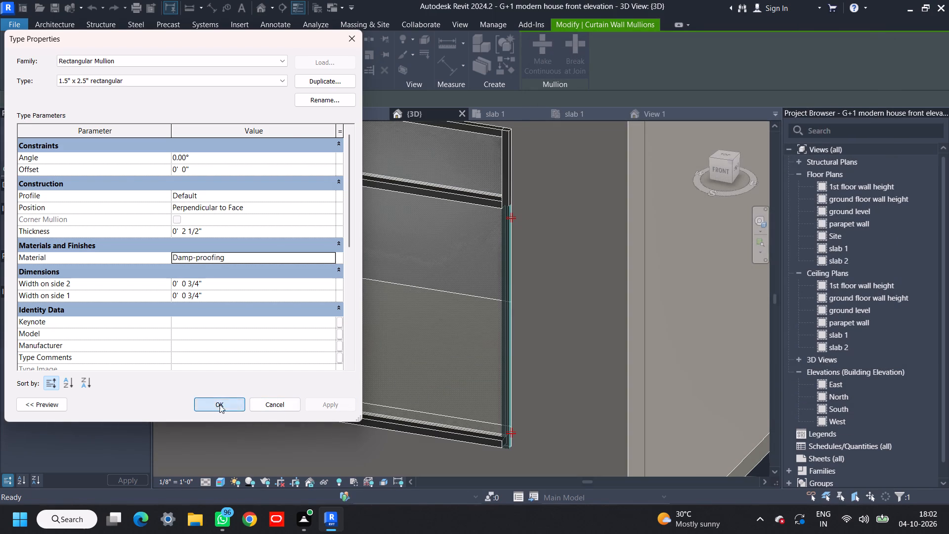
pyautogui.scroll(-11, 457, 365)
pyautogui.press('Escape')
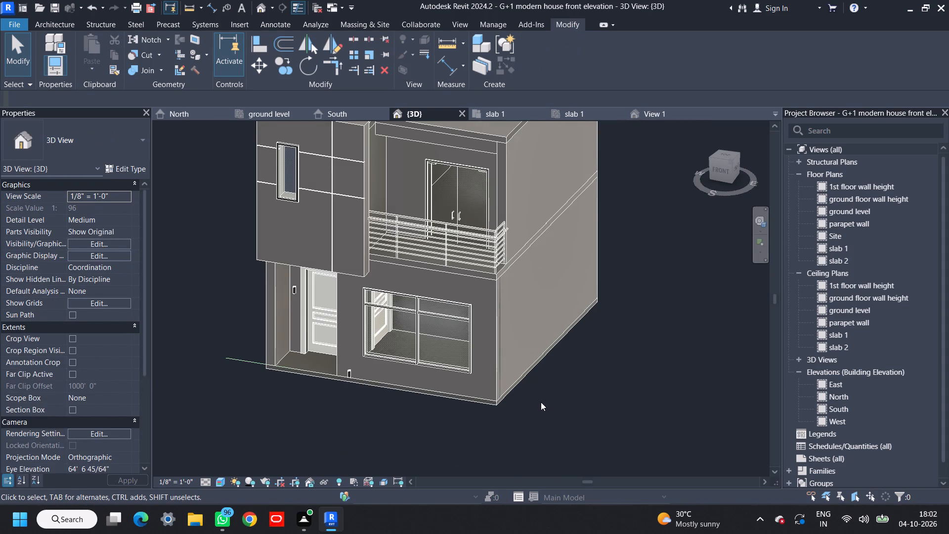
# Open the balcony's Double-Metal Frame w Glass door family for editing.
pyautogui.keyDown('shift'); pyautogui.moveTo(514, 395); pyautogui.dragTo(575, 311, button='middle'); pyautogui.keyUp('shift')
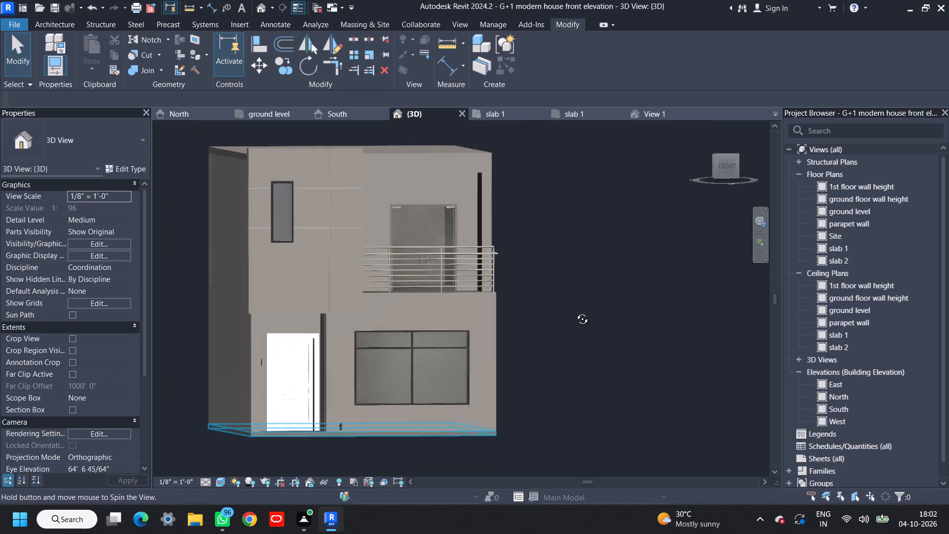
pyautogui.keyDown('shift'); pyautogui.moveTo(575, 311); pyautogui.dragTo(534, 350, button='middle'); pyautogui.keyUp('shift')
pyautogui.scroll(3, 439, 250)
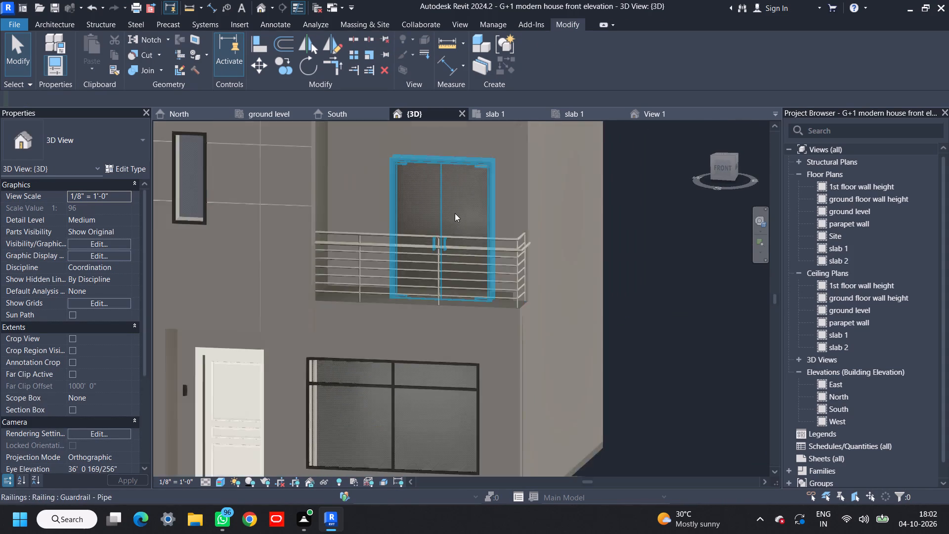
pyautogui.scroll(8, 455, 213)
pyautogui.moveTo(542, 221); pyautogui.dragTo(508, 360, button='middle')
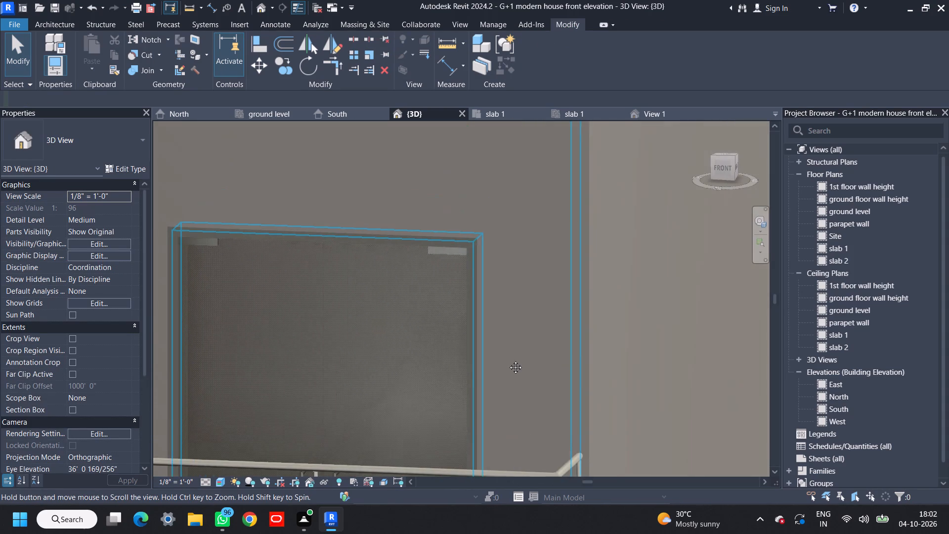
pyautogui.moveTo(508, 360); pyautogui.dragTo(585, 290, button='middle')
pyautogui.keyDown('shift'); pyautogui.moveTo(600, 248); pyautogui.dragTo(563, 321, button='middle'); pyautogui.keyUp('shift')
pyautogui.moveTo(582, 247); pyautogui.dragTo(457, 463, button='middle')
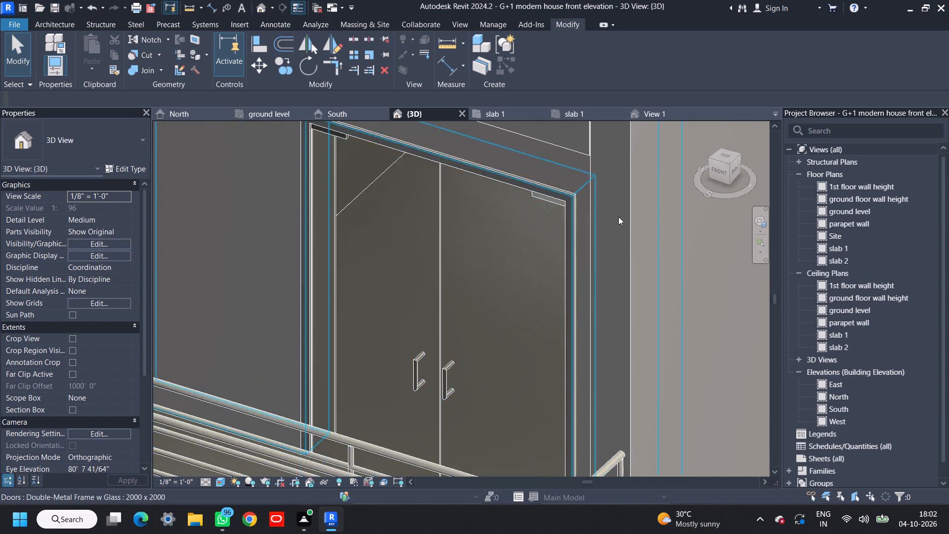
pyautogui.scroll(4, 617, 214)
pyautogui.doubleClick(537, 200)
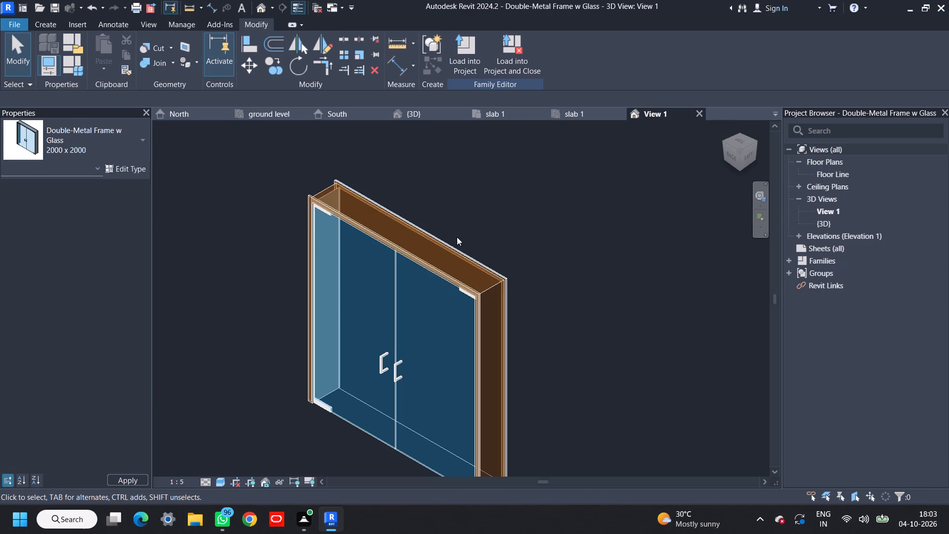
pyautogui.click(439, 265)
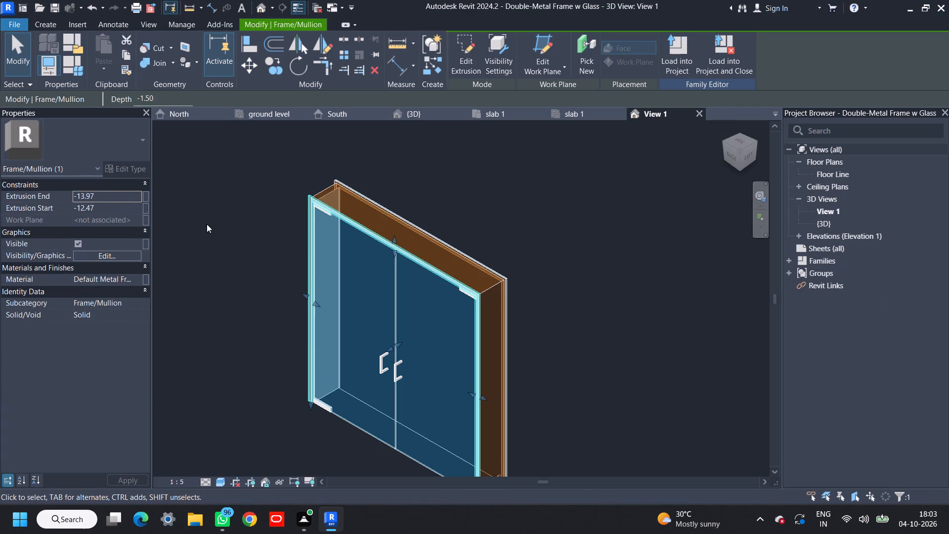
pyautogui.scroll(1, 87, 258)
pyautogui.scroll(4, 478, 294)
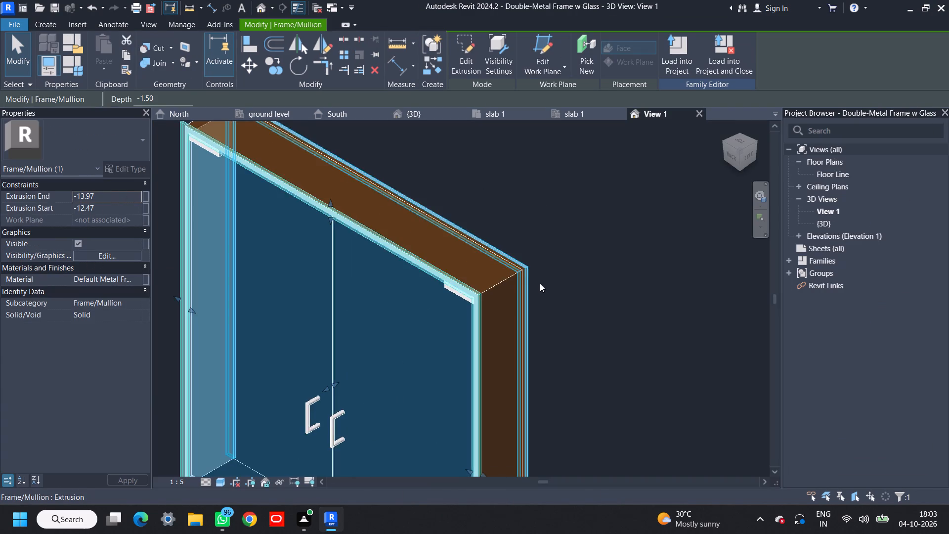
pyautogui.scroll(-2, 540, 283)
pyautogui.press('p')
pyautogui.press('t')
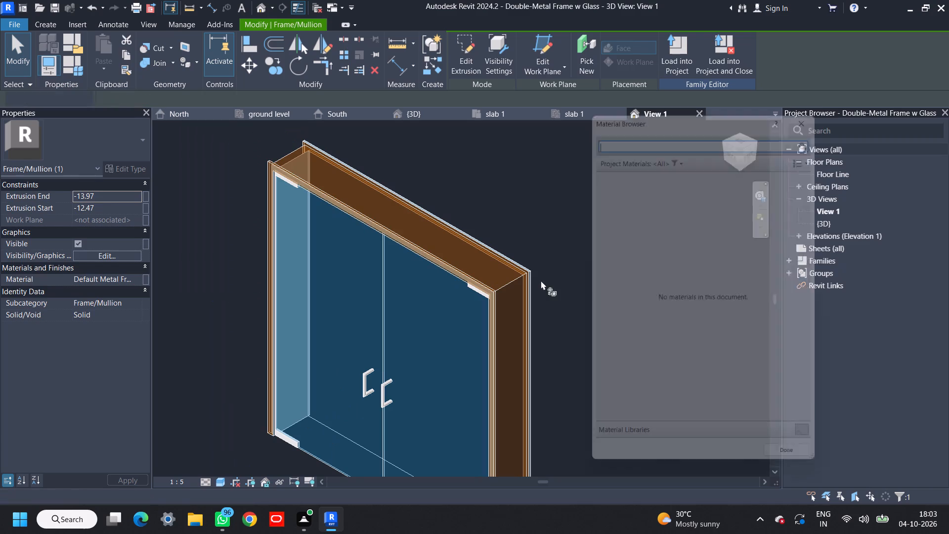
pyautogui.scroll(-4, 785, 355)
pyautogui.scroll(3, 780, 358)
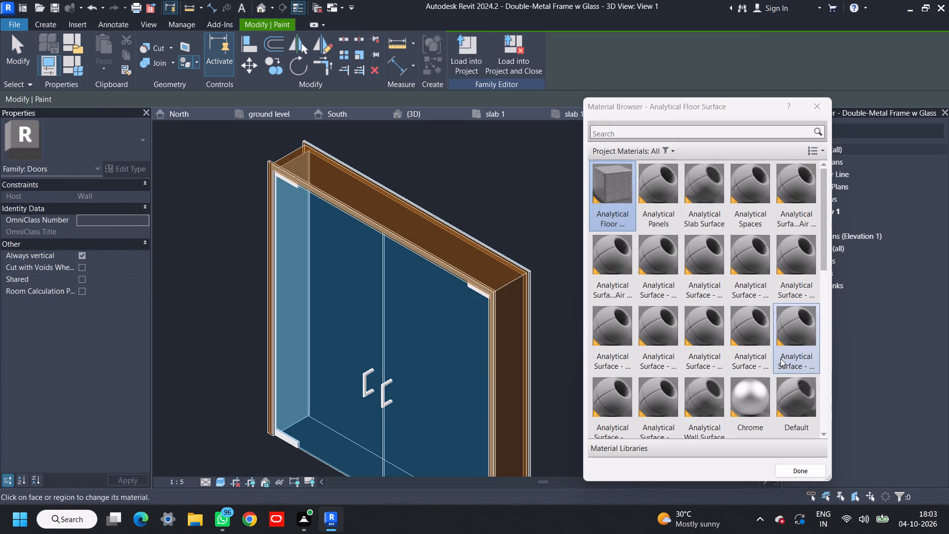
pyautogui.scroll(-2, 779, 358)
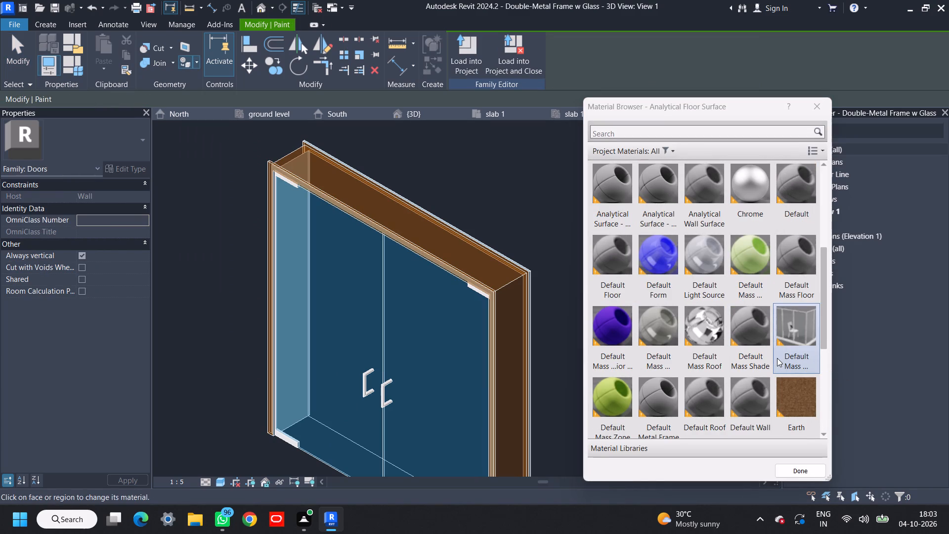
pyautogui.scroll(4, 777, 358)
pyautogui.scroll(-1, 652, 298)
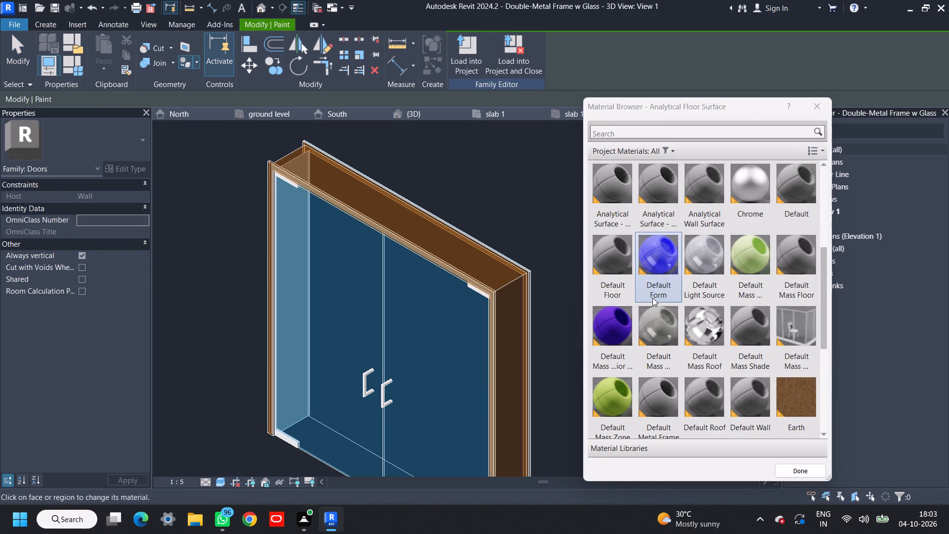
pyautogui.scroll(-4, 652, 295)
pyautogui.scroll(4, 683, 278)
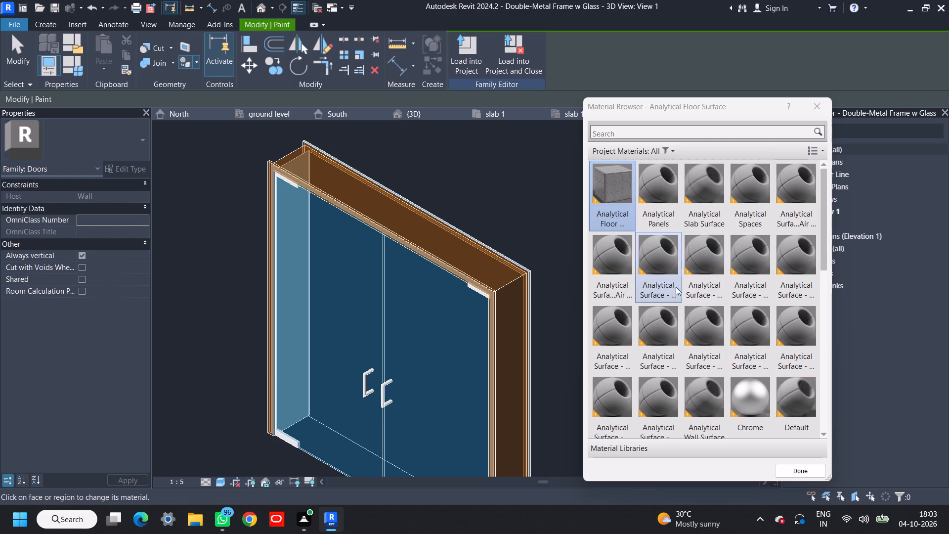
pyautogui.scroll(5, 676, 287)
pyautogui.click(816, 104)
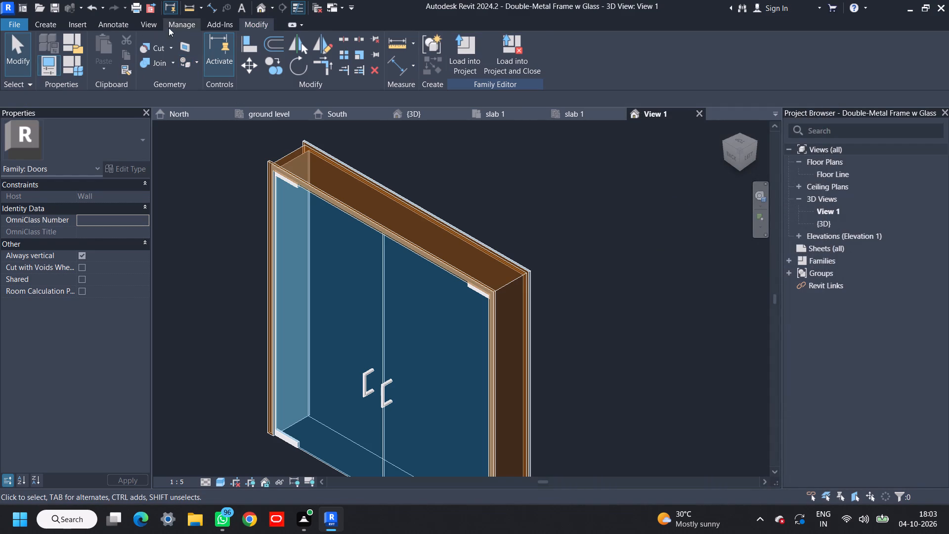
# Set the Analytical Floor Surface material's ceramic appearance color to black, RGB 0 0 0.
pyautogui.click(172, 25)
pyautogui.click(41, 58)
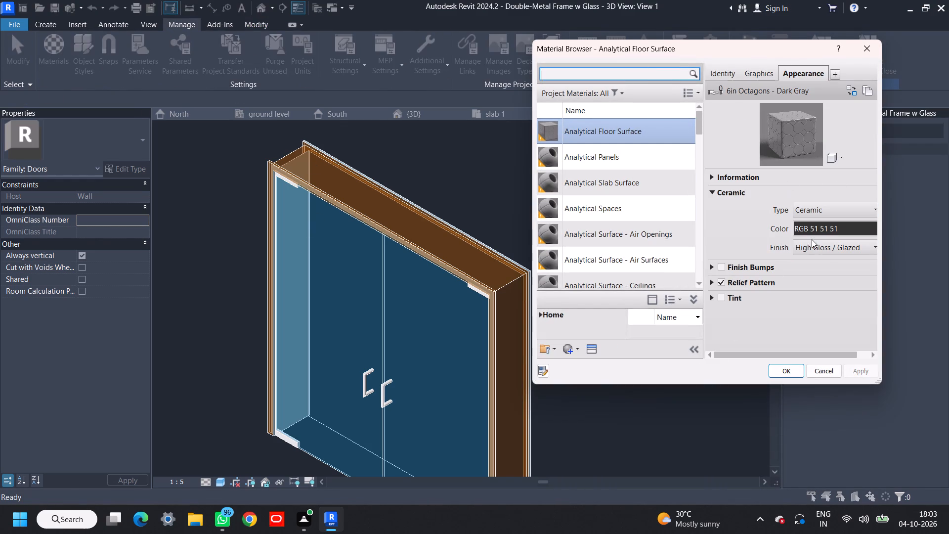
pyautogui.click(831, 157)
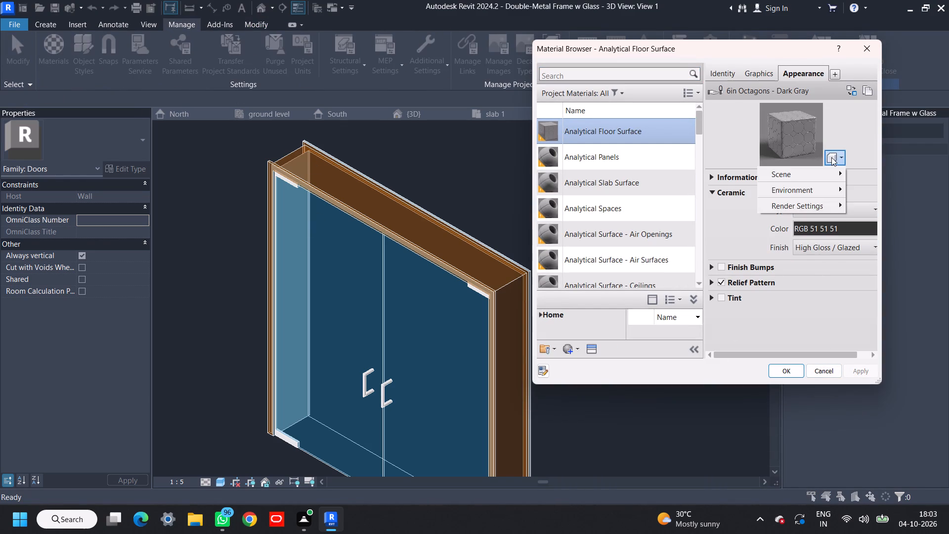
pyautogui.click(774, 139)
pyautogui.click(785, 149)
pyautogui.click(817, 215)
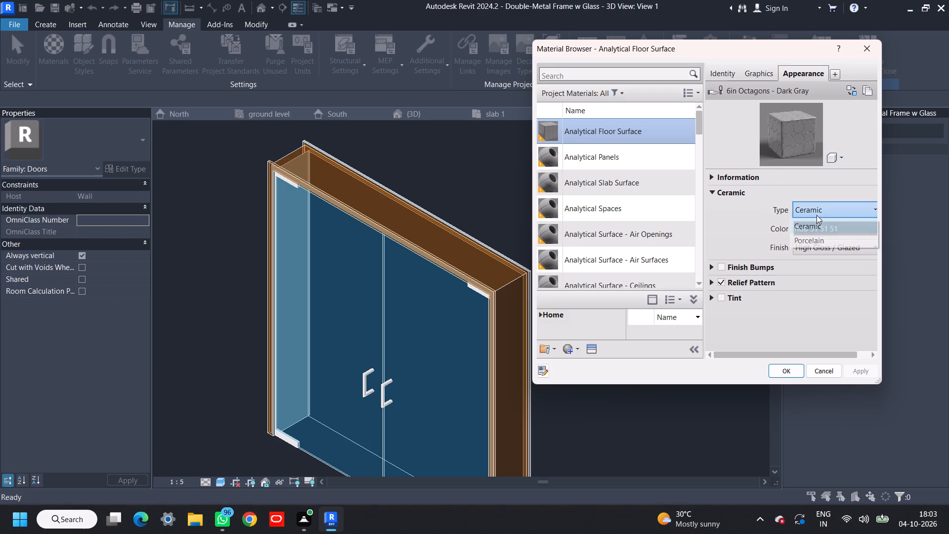
pyautogui.click(824, 214)
pyautogui.click(834, 216)
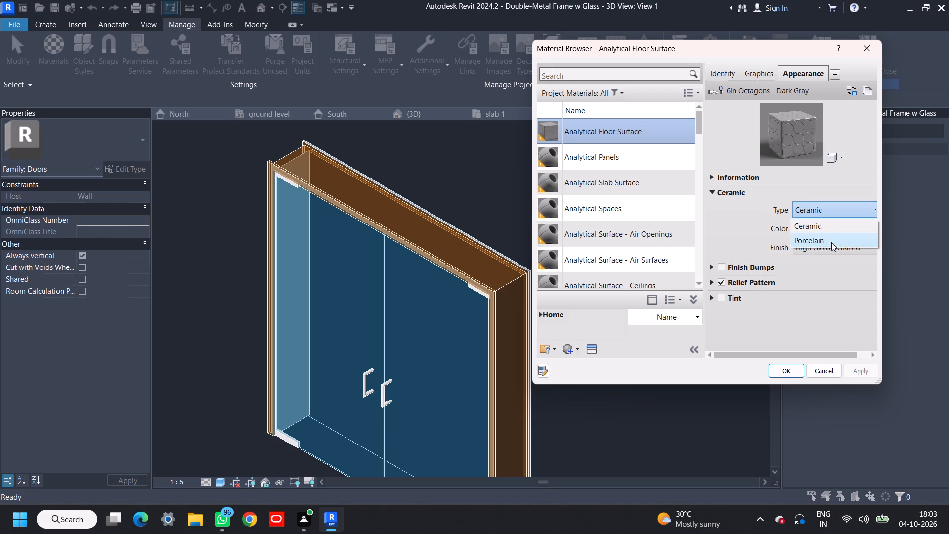
pyautogui.click(835, 206)
pyautogui.click(831, 229)
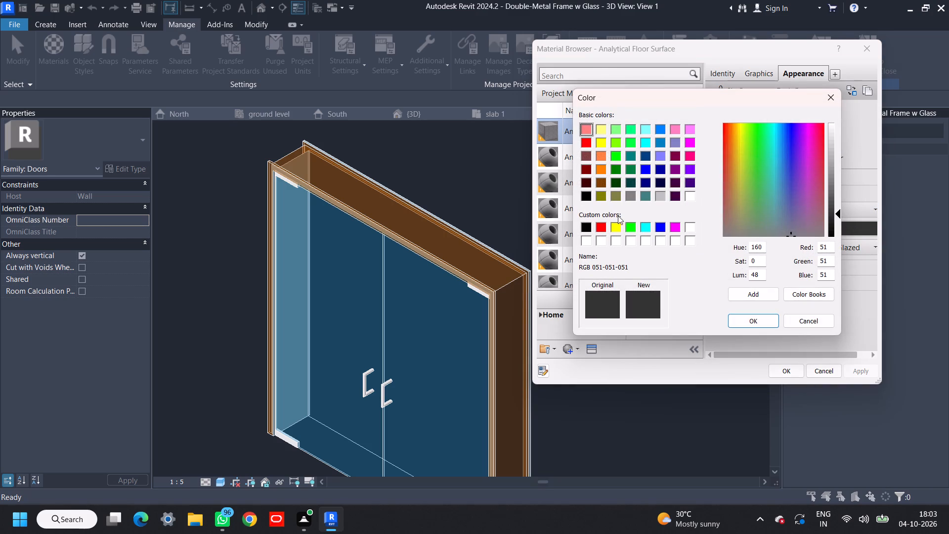
pyautogui.click(585, 227)
pyautogui.click(742, 324)
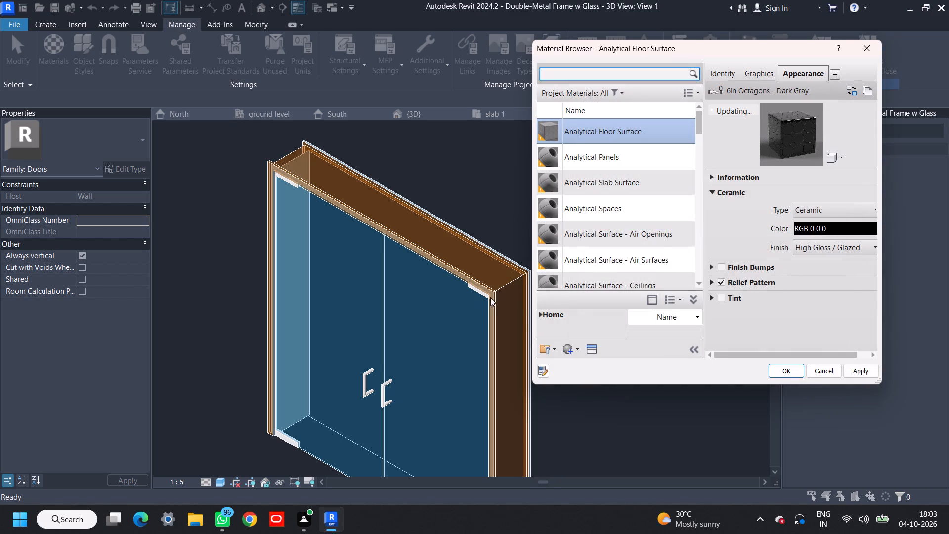
pyautogui.click(854, 364)
pyautogui.click(789, 368)
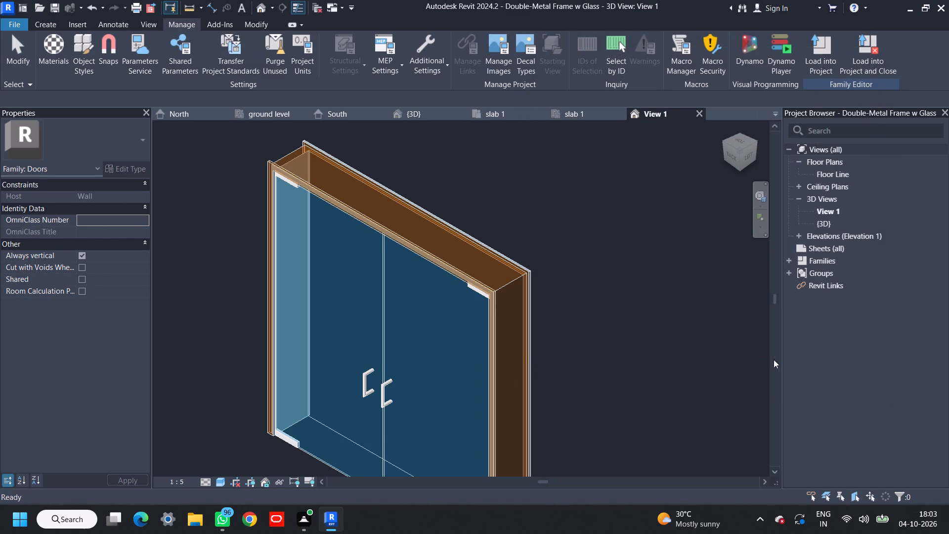
# Paint the head and jamb faces of the double door's frame with the Analytical Floor Surface material.
pyautogui.press('[')
pyautogui.press('p')
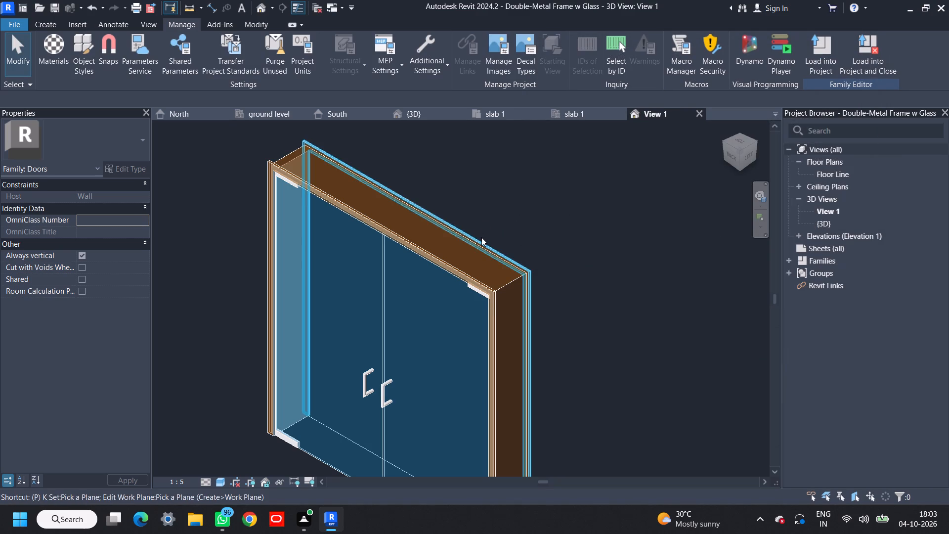
pyautogui.press('t')
pyautogui.click(483, 265)
pyautogui.scroll(4, 495, 283)
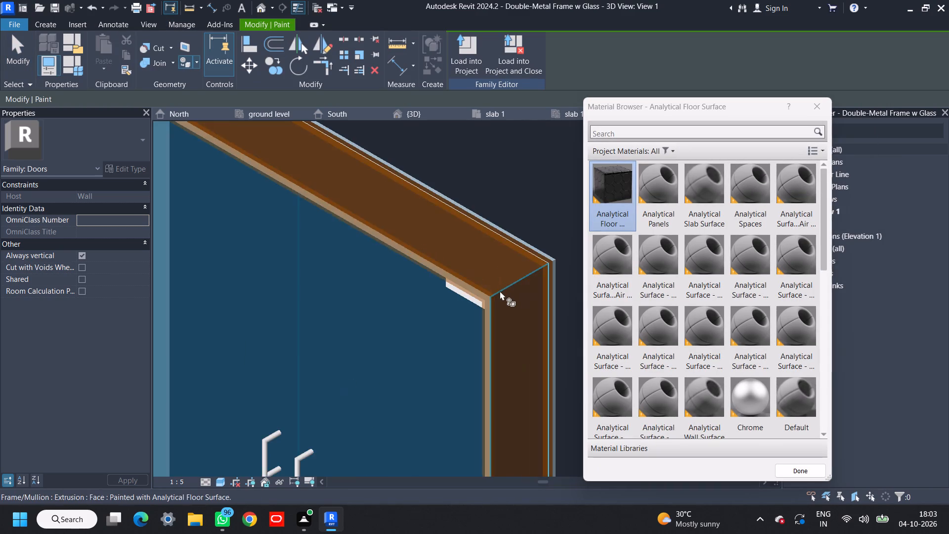
pyautogui.click(499, 279)
pyautogui.scroll(5, 497, 286)
pyautogui.click(483, 312)
pyautogui.scroll(-5, 494, 315)
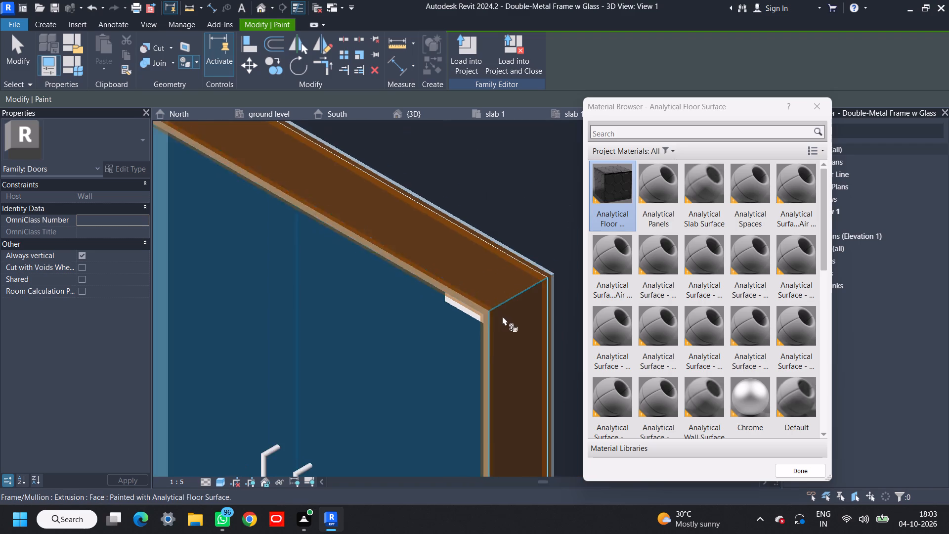
pyautogui.click(514, 322)
pyautogui.scroll(-5, 514, 322)
pyautogui.scroll(4, 509, 321)
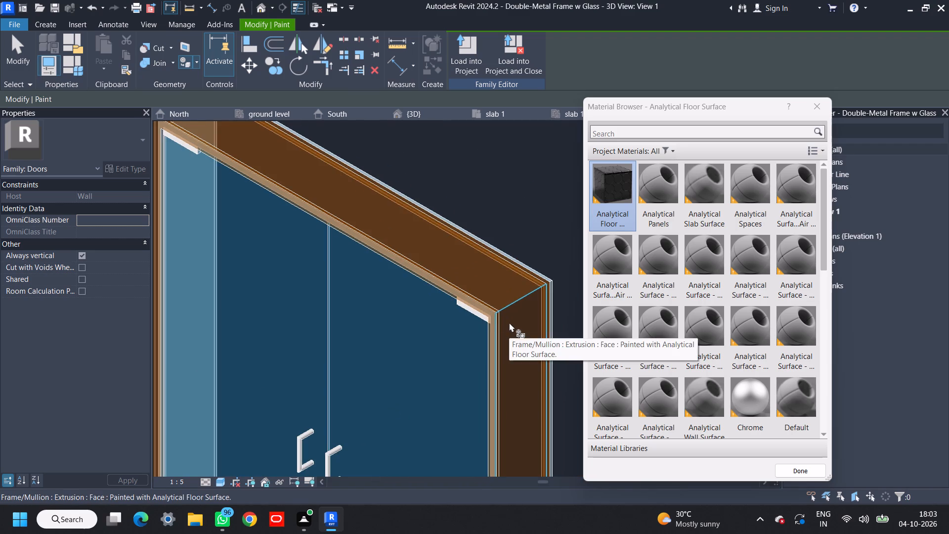
# Save the Double-Metal Frame w Glass family, try to load it into the house project, and close the family.
pyautogui.click(516, 63)
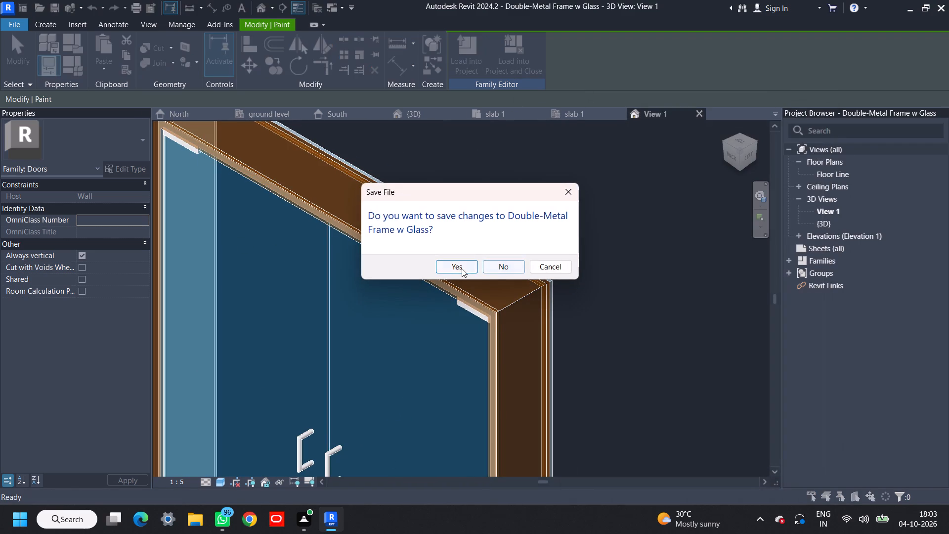
pyautogui.click(461, 268)
pyautogui.click(474, 270)
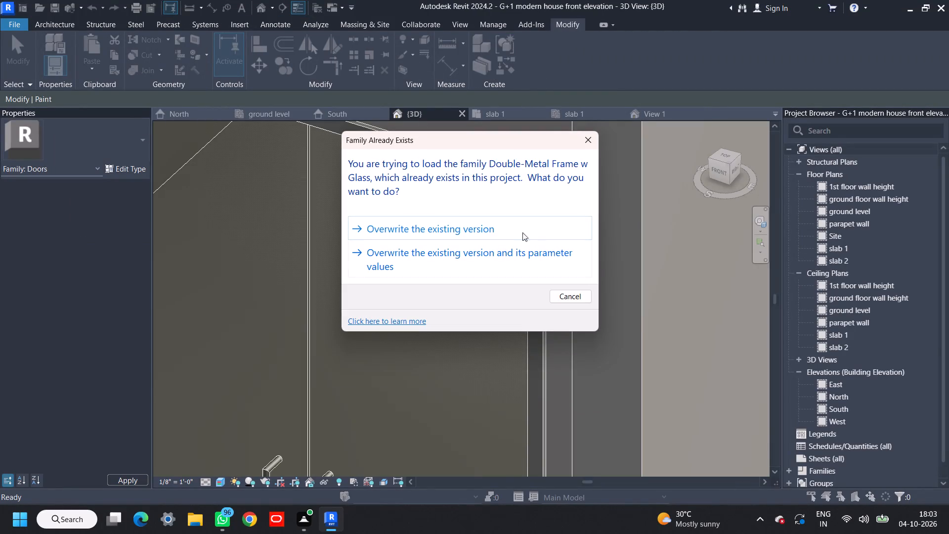
pyautogui.click(590, 141)
pyautogui.scroll(-5, 428, 282)
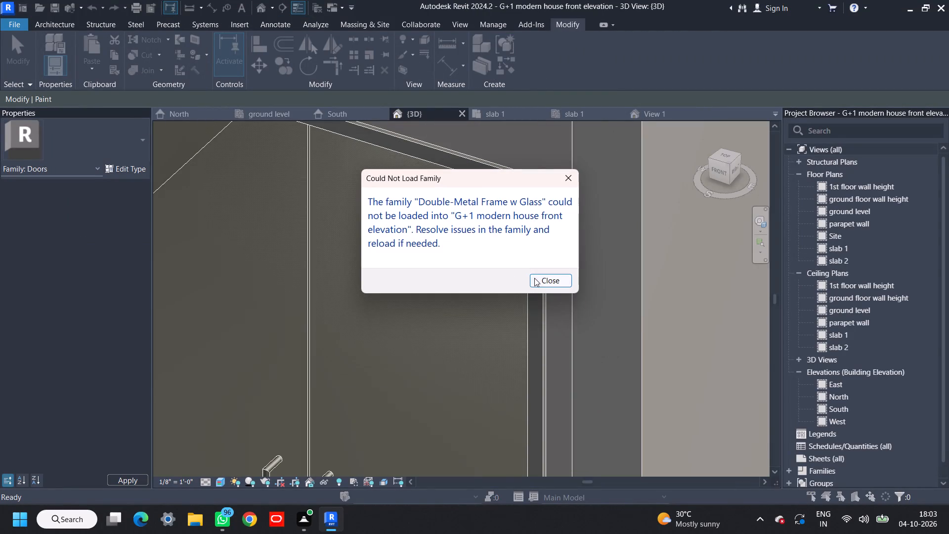
pyautogui.click(534, 278)
pyautogui.scroll(-5, 486, 292)
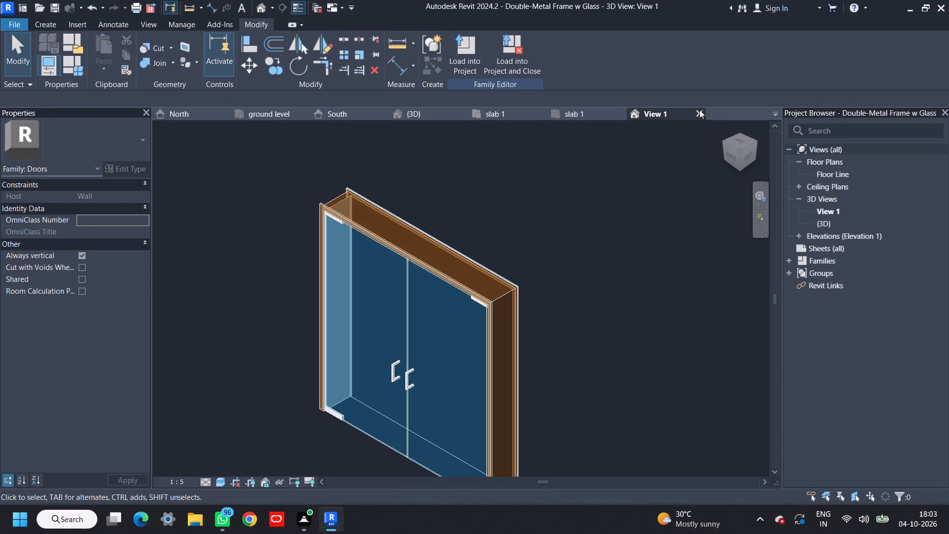
pyautogui.click(699, 110)
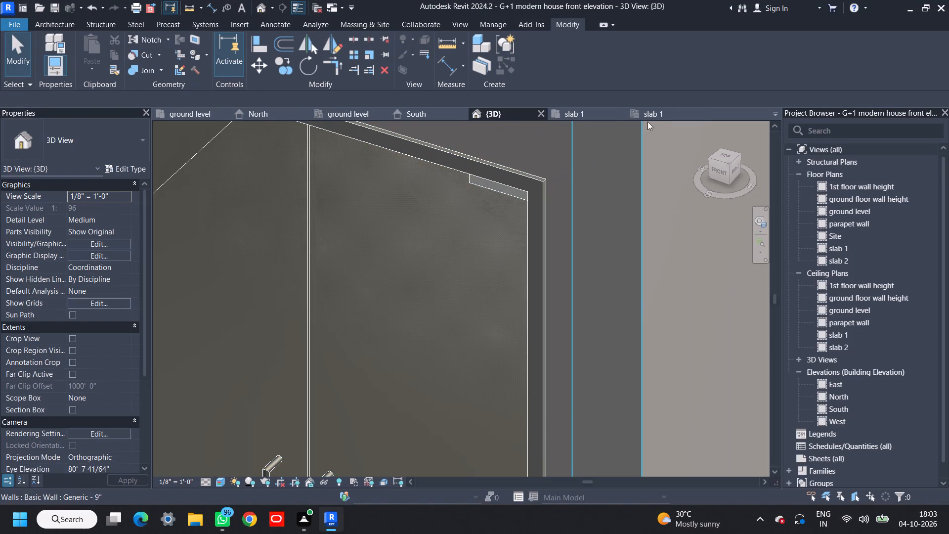
# Examine the balcony door and the whole front elevation from several angles in the 3D view.
pyautogui.scroll(-11, 419, 242)
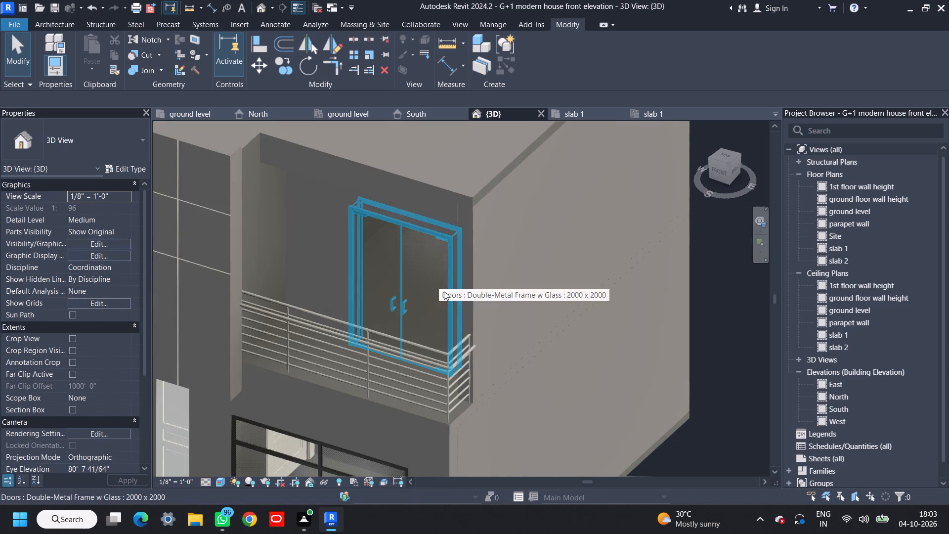
pyautogui.press('space')
pyautogui.click(728, 348)
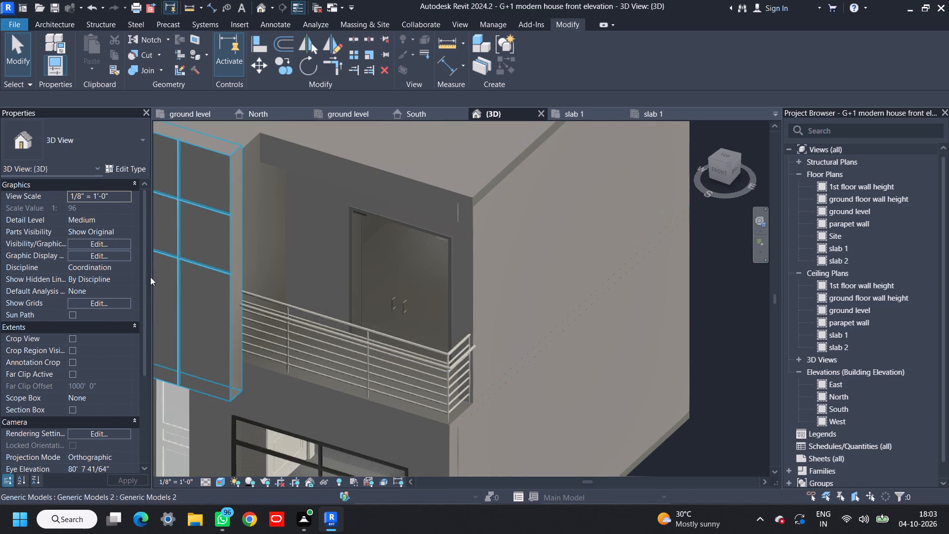
pyautogui.scroll(-3, 155, 274)
pyautogui.keyDown('shift'); pyautogui.moveTo(159, 278); pyautogui.dragTo(252, 200, button='middle'); pyautogui.keyUp('shift')
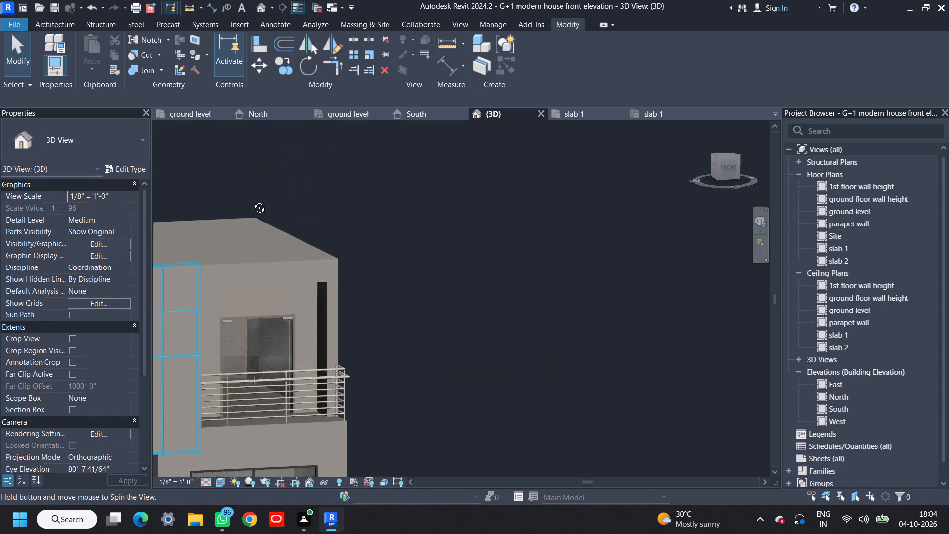
pyautogui.keyDown('shift'); pyautogui.moveTo(252, 200); pyautogui.dragTo(247, 200, button='middle'); pyautogui.keyUp('shift')
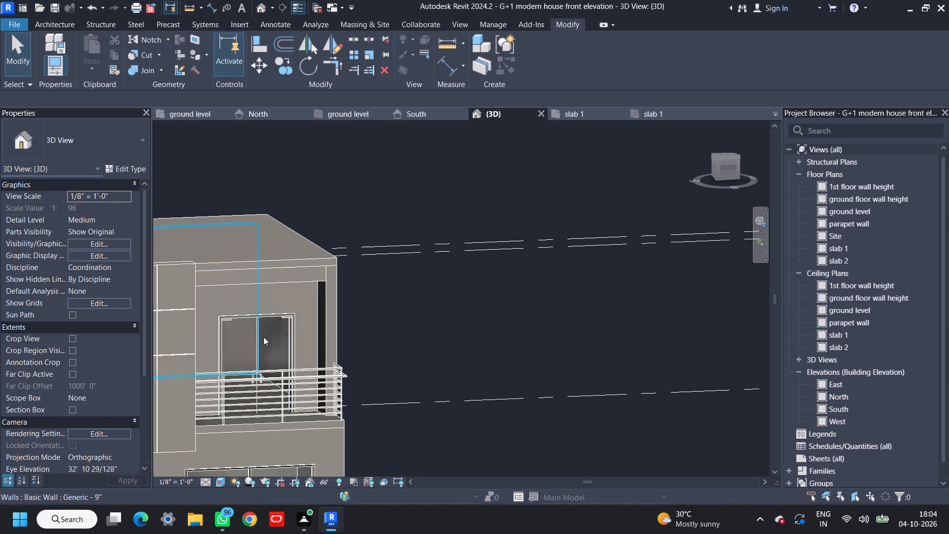
pyautogui.moveTo(275, 335); pyautogui.dragTo(474, 241, button='middle')
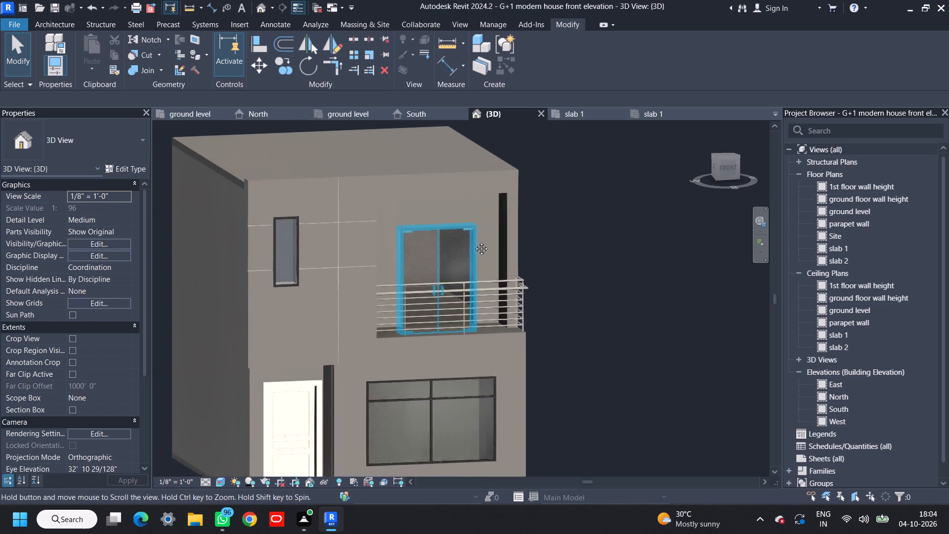
pyautogui.moveTo(474, 241); pyautogui.dragTo(565, 222, button='middle')
pyautogui.keyDown('shift'); pyautogui.moveTo(513, 300); pyautogui.dragTo(494, 236, button='middle'); pyautogui.keyUp('shift')
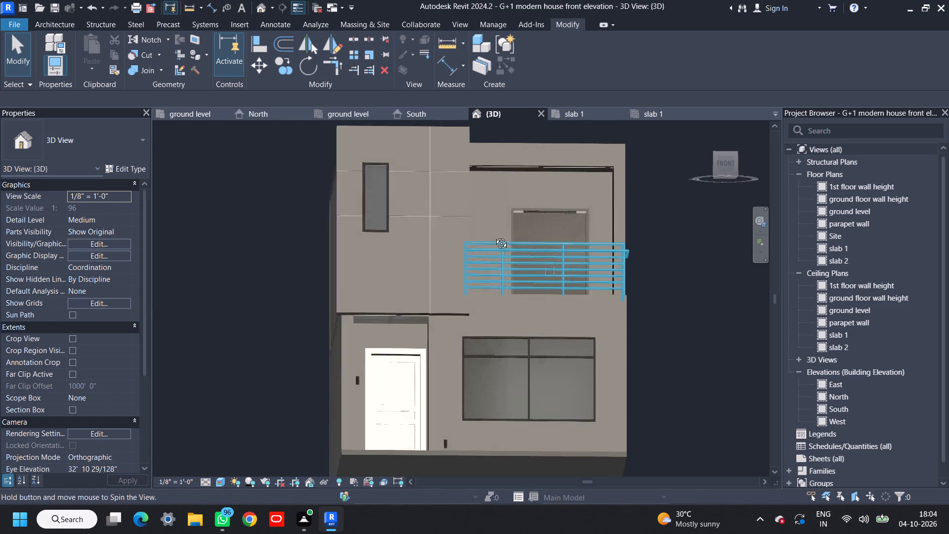
pyautogui.keyDown('shift'); pyautogui.moveTo(494, 236); pyautogui.dragTo(484, 296, button='middle'); pyautogui.keyUp('shift')
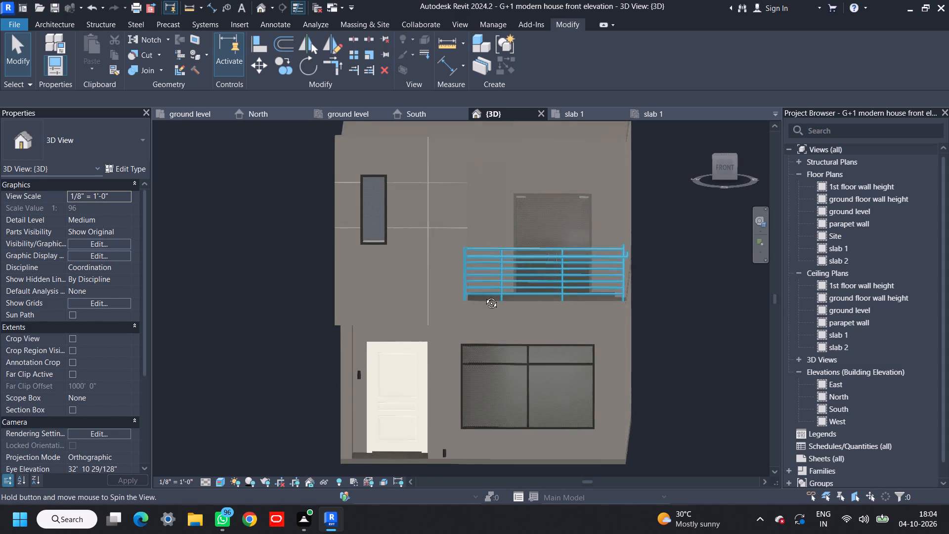
pyautogui.keyDown('shift'); pyautogui.moveTo(484, 296); pyautogui.dragTo(482, 305, button='middle'); pyautogui.keyUp('shift')
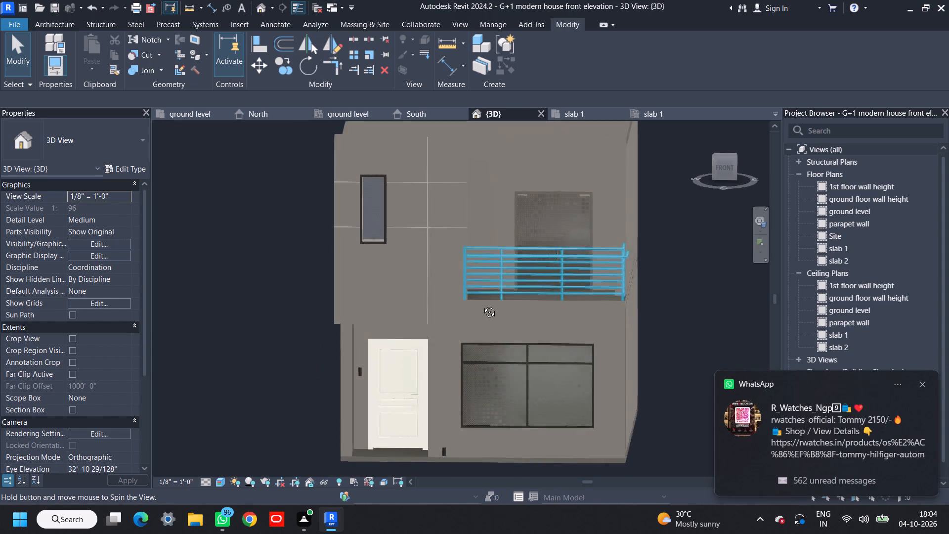
pyautogui.keyDown('shift'); pyautogui.moveTo(482, 305); pyautogui.dragTo(487, 300, button='middle'); pyautogui.keyUp('shift')
pyautogui.moveTo(534, 289); pyautogui.dragTo(510, 302, button='middle')
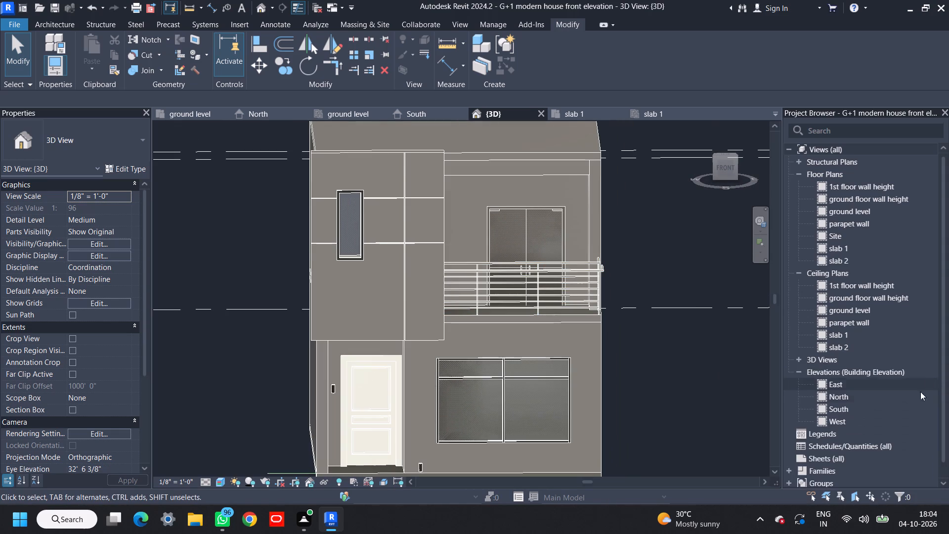
pyautogui.keyDown('shift'); pyautogui.moveTo(637, 379); pyautogui.dragTo(641, 332, button='middle'); pyautogui.keyUp('shift')
pyautogui.scroll(-2, 641, 336)
pyautogui.keyDown('shift'); pyautogui.moveTo(639, 345); pyautogui.dragTo(632, 342, button='middle'); pyautogui.keyUp('shift')
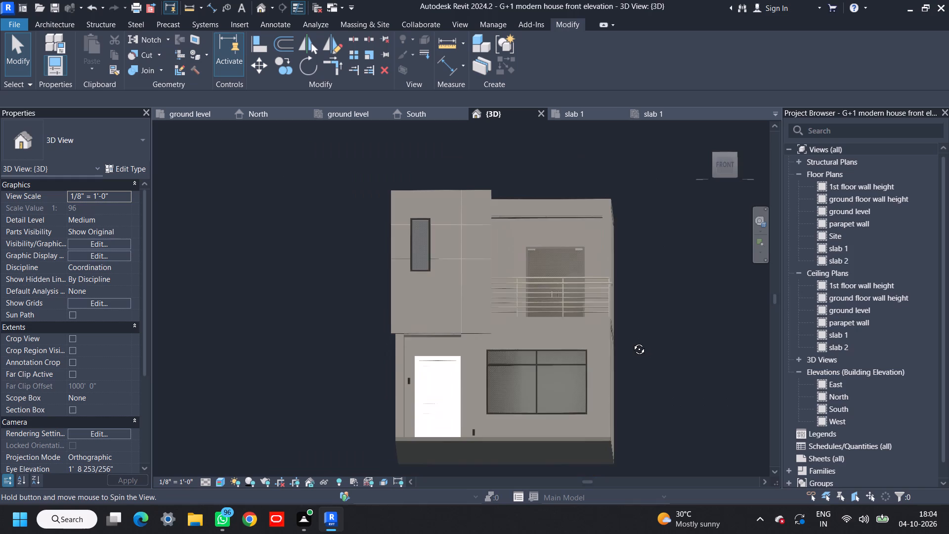
pyautogui.keyDown('shift'); pyautogui.moveTo(632, 342); pyautogui.dragTo(634, 364, button='middle'); pyautogui.keyUp('shift')
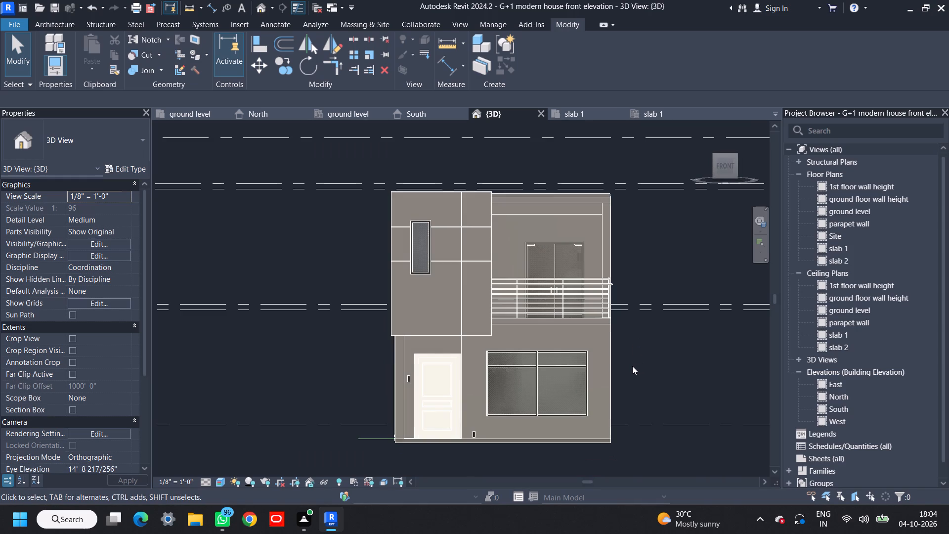
# Place another SASSO 60 round wall direct-indirect light, matching the ground-floor fixture, on the wall above the balcony door, about 8' 8 1/2" above slab 1.
pyautogui.keyDown('shift'); pyautogui.moveTo(635, 356); pyautogui.dragTo(636, 364, button='middle'); pyautogui.keyUp('shift')
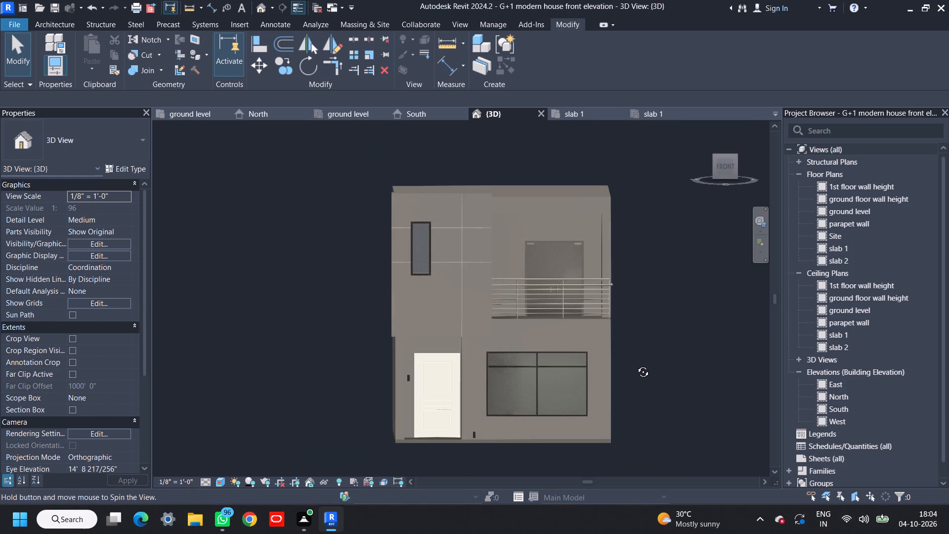
pyautogui.keyDown('shift'); pyautogui.moveTo(636, 364); pyautogui.dragTo(645, 291, button='middle'); pyautogui.keyUp('shift')
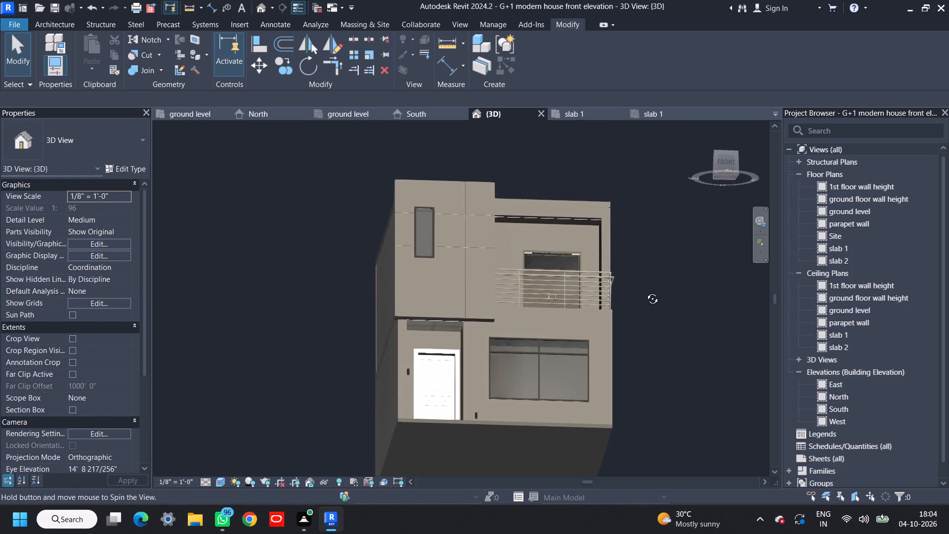
pyautogui.keyDown('shift'); pyautogui.moveTo(645, 291); pyautogui.dragTo(646, 278, button='middle'); pyautogui.keyUp('shift')
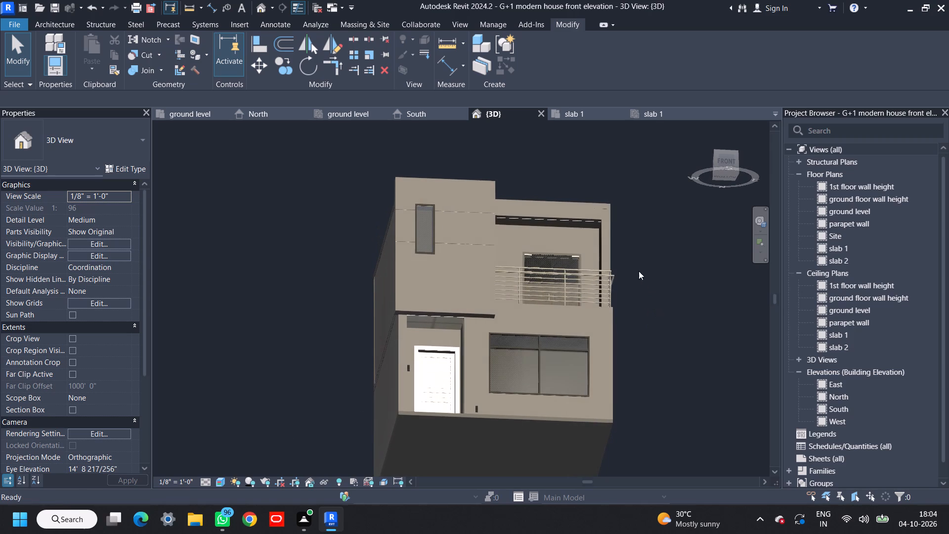
pyautogui.scroll(6, 533, 335)
pyautogui.click(442, 452)
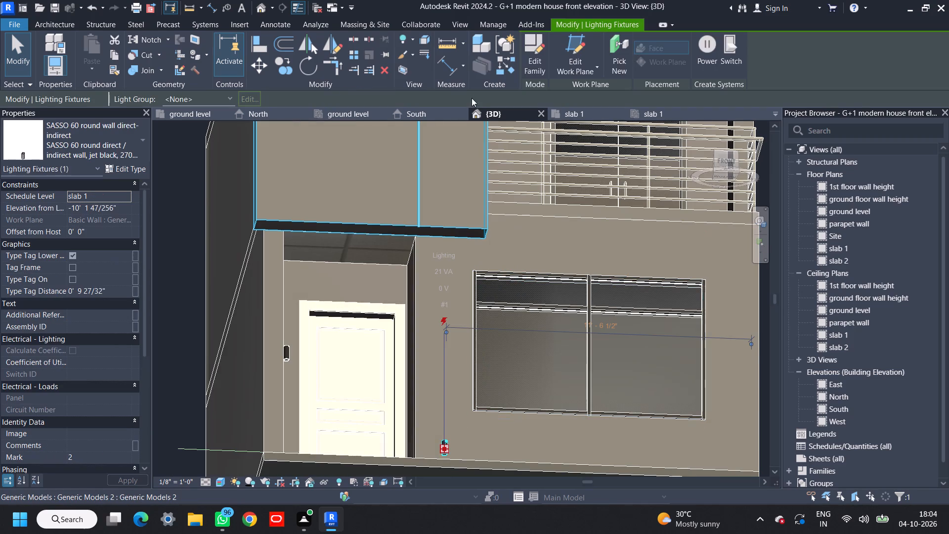
pyautogui.click(509, 70)
pyautogui.keyDown('shift'); pyautogui.moveTo(616, 241); pyautogui.dragTo(598, 392, button='middle'); pyautogui.keyUp('shift')
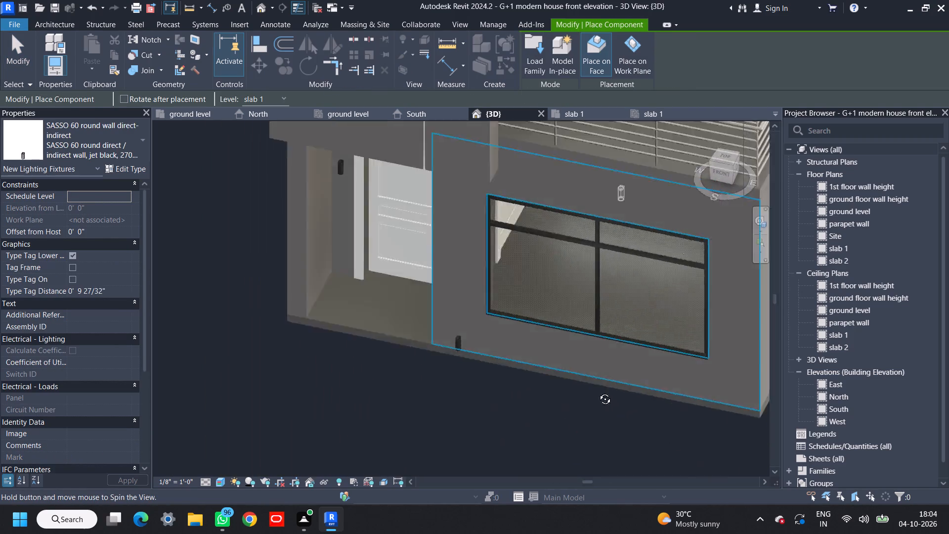
pyautogui.keyDown('shift'); pyautogui.moveTo(598, 392); pyautogui.dragTo(629, 307, button='middle'); pyautogui.keyUp('shift')
pyautogui.moveTo(638, 256); pyautogui.dragTo(543, 424, button='middle')
pyautogui.scroll(2, 551, 223)
pyautogui.scroll(4, 519, 166)
pyautogui.click(518, 157)
pyautogui.scroll(-10, 541, 221)
pyautogui.press('space')
pyautogui.scroll(1, 553, 216)
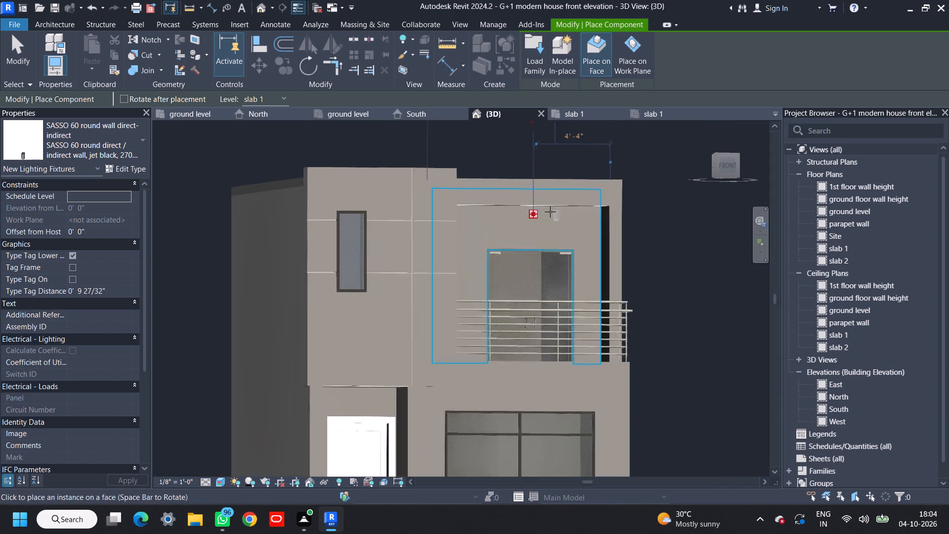
pyautogui.scroll(6, 550, 212)
pyautogui.press('Escape')
pyautogui.scroll(2, 517, 212)
pyautogui.press('Escape')
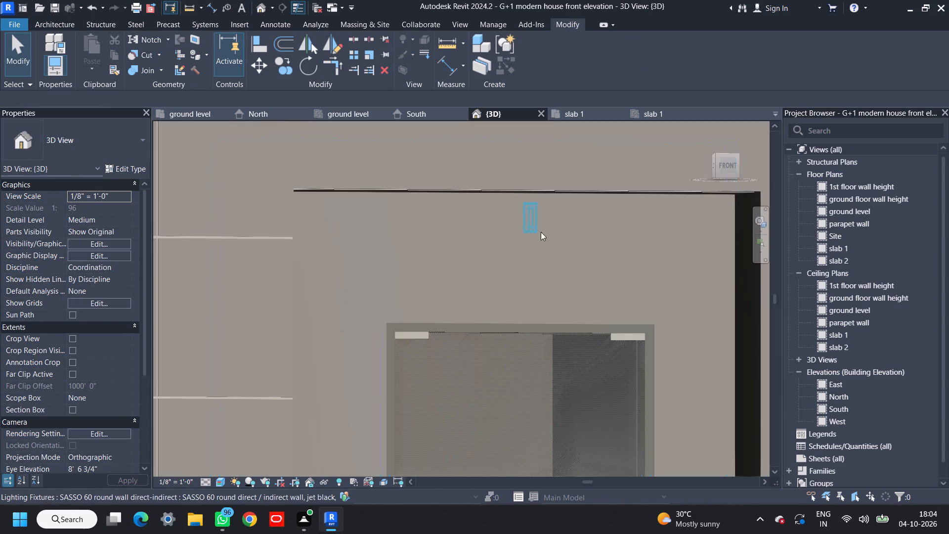
pyautogui.click(531, 215)
pyautogui.scroll(-4, 610, 273)
pyautogui.click(563, 237)
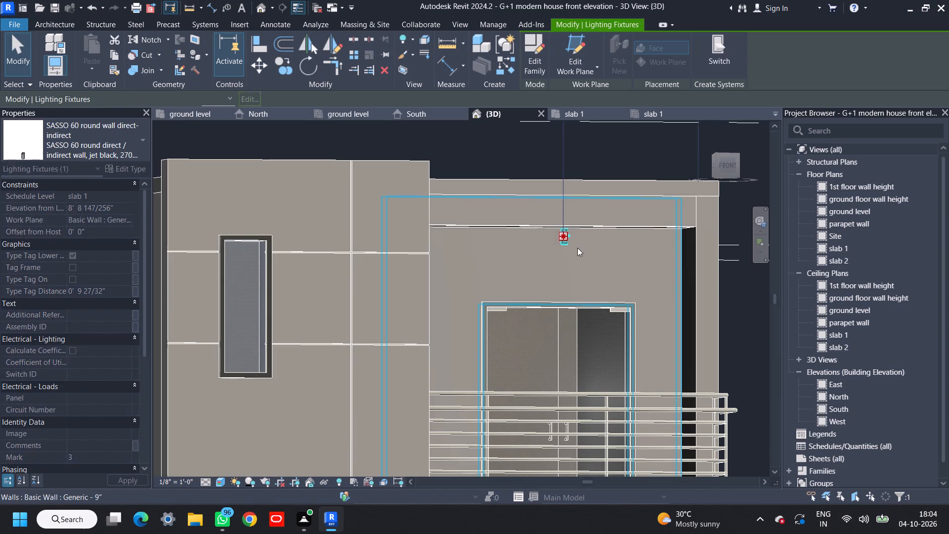
pyautogui.press('Escape')
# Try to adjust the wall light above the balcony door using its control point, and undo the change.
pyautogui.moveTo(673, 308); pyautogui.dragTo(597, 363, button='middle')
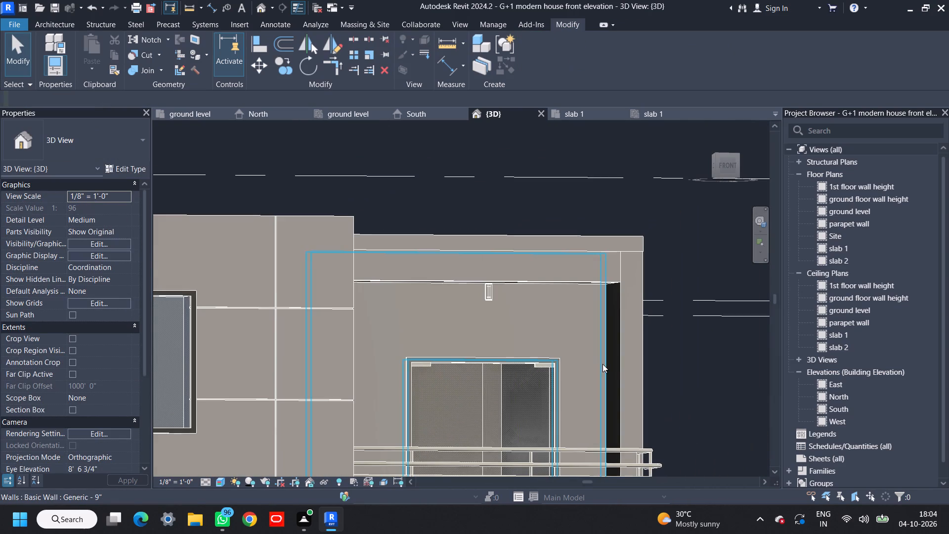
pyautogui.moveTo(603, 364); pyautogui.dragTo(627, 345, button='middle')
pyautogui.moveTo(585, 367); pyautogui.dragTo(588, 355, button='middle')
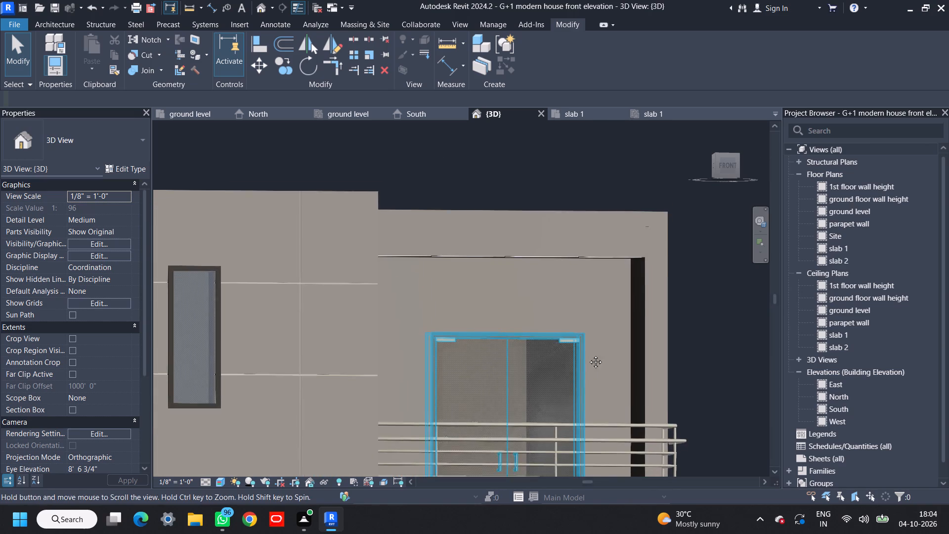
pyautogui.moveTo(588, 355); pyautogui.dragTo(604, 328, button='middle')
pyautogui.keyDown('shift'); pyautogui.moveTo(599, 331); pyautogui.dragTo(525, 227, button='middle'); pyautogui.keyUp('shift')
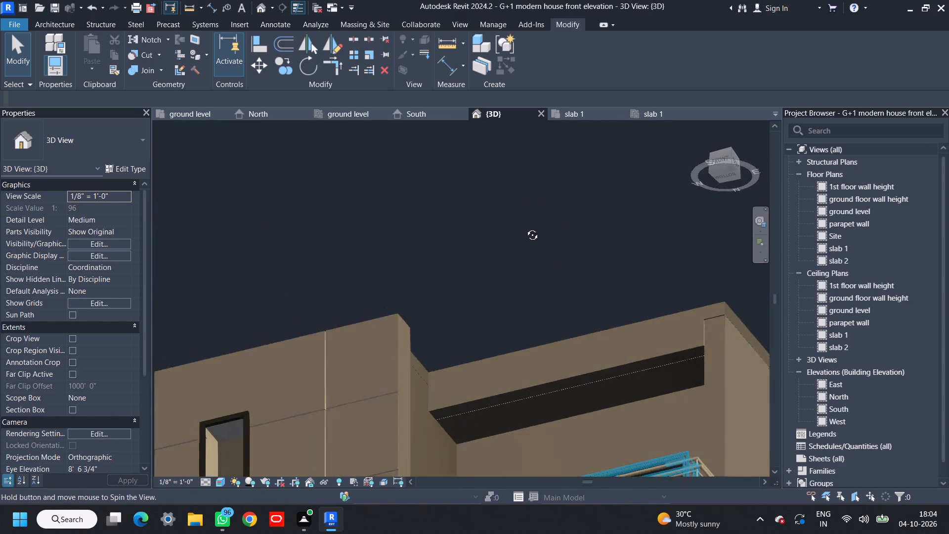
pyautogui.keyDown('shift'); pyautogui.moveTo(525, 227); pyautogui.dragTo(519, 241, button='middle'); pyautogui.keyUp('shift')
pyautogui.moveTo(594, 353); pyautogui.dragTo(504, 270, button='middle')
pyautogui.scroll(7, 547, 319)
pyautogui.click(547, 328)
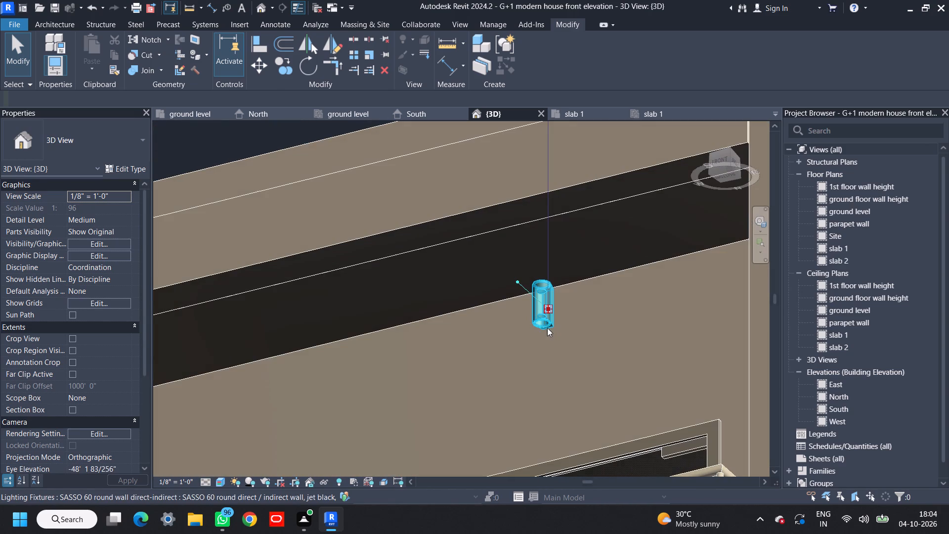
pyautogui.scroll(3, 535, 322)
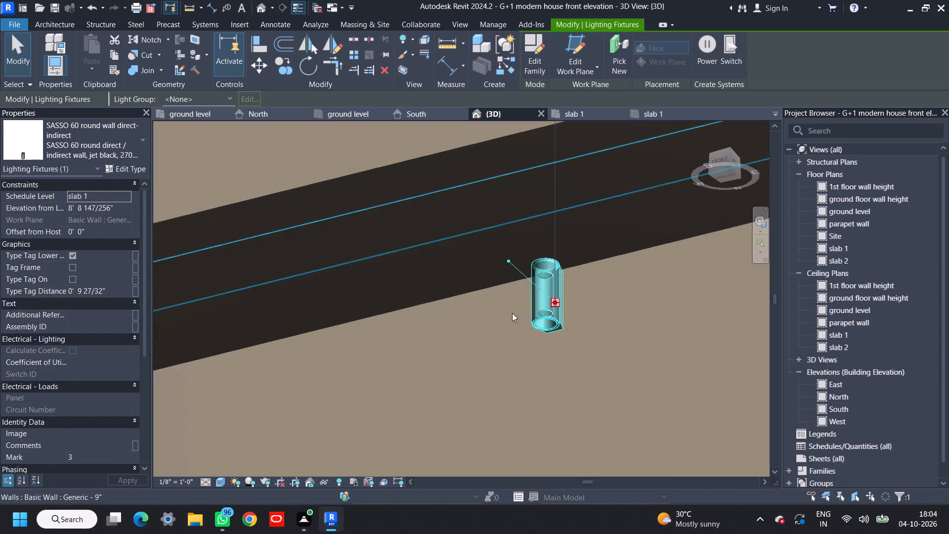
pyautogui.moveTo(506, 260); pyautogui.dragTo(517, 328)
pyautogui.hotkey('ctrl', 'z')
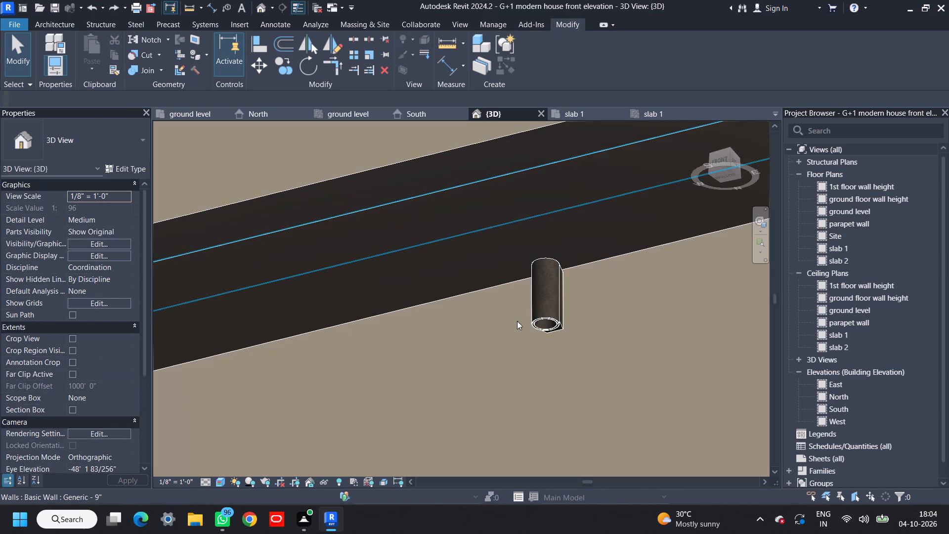
# Examine the whole front elevation with the balcony wall light in the 3D view.
pyautogui.scroll(-10, 517, 320)
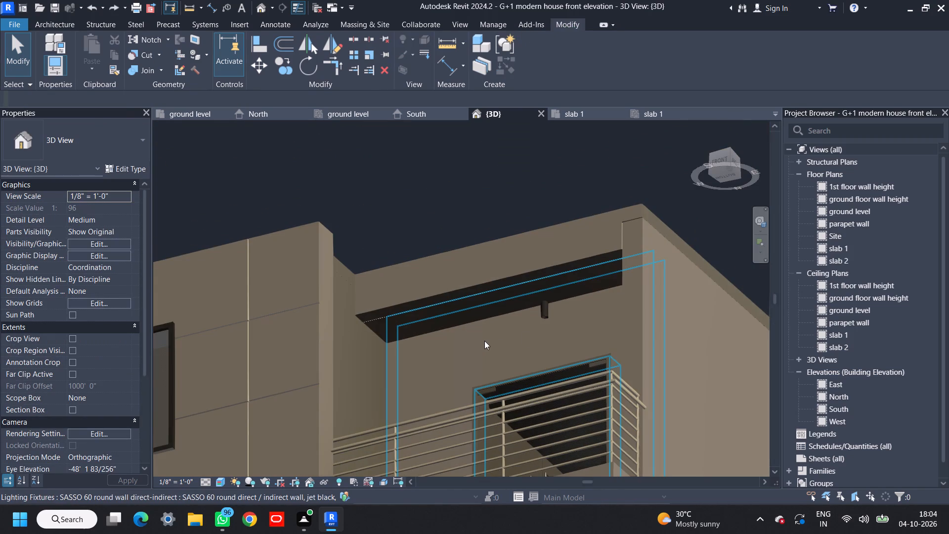
pyautogui.keyDown('shift'); pyautogui.moveTo(498, 340); pyautogui.dragTo(551, 440, button='middle'); pyautogui.keyUp('shift')
pyautogui.scroll(-8, 562, 422)
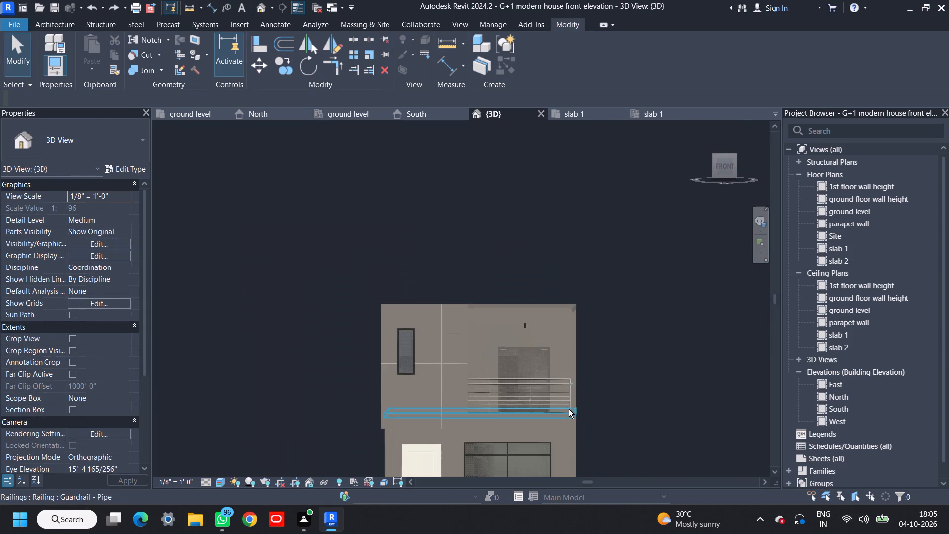
pyautogui.keyDown('shift'); pyautogui.moveTo(569, 409); pyautogui.dragTo(570, 433, button='middle'); pyautogui.keyUp('shift')
pyautogui.moveTo(593, 419); pyautogui.dragTo(597, 286, button='middle')
pyautogui.keyDown('shift'); pyautogui.moveTo(599, 344); pyautogui.dragTo(600, 316, button='middle'); pyautogui.keyUp('shift')
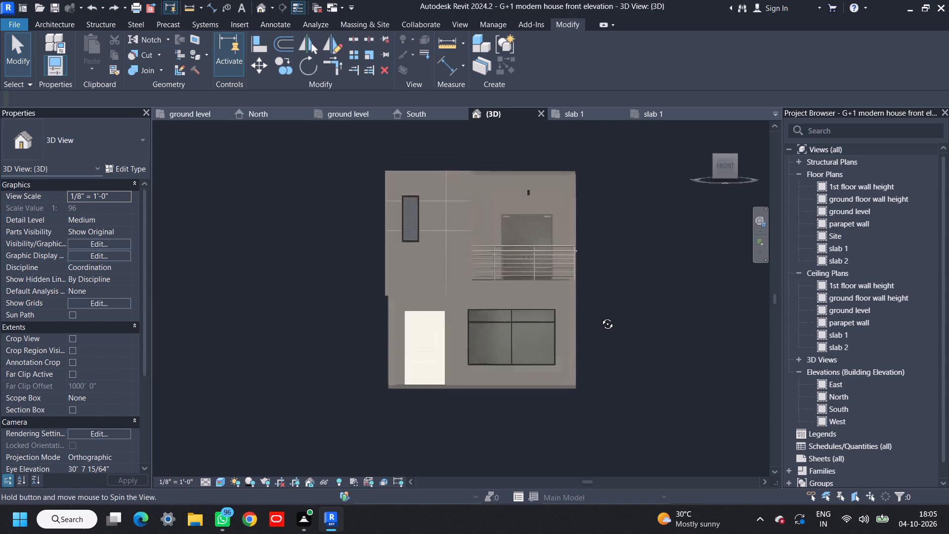
pyautogui.keyDown('shift'); pyautogui.moveTo(600, 316); pyautogui.dragTo(604, 308, button='middle'); pyautogui.keyUp('shift')
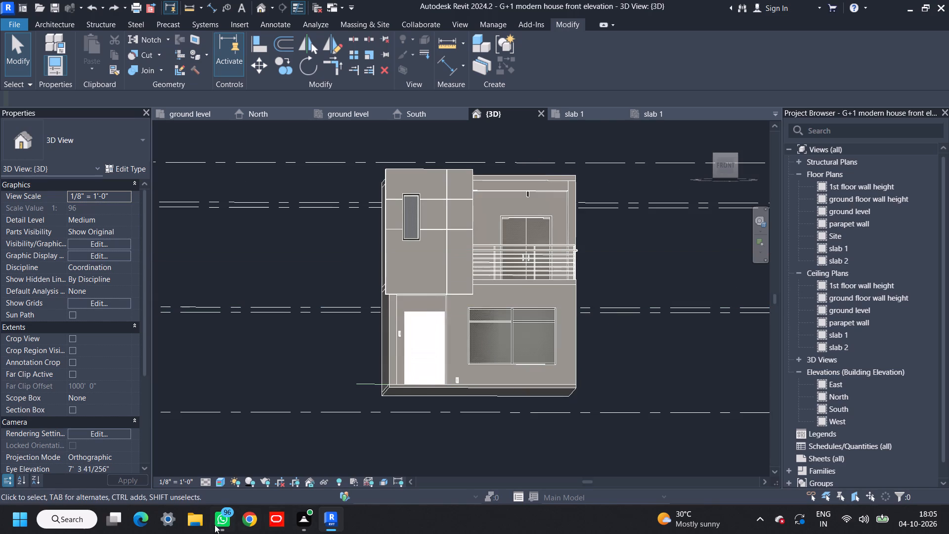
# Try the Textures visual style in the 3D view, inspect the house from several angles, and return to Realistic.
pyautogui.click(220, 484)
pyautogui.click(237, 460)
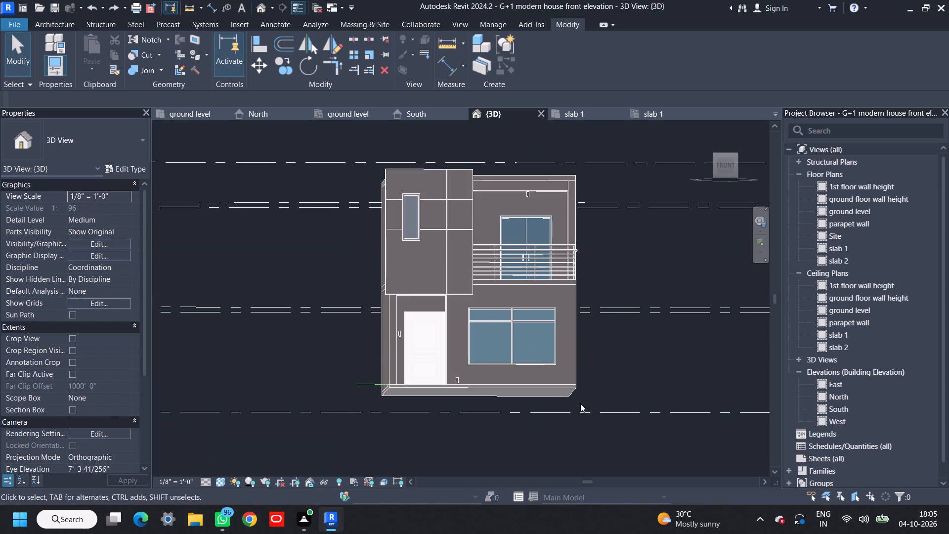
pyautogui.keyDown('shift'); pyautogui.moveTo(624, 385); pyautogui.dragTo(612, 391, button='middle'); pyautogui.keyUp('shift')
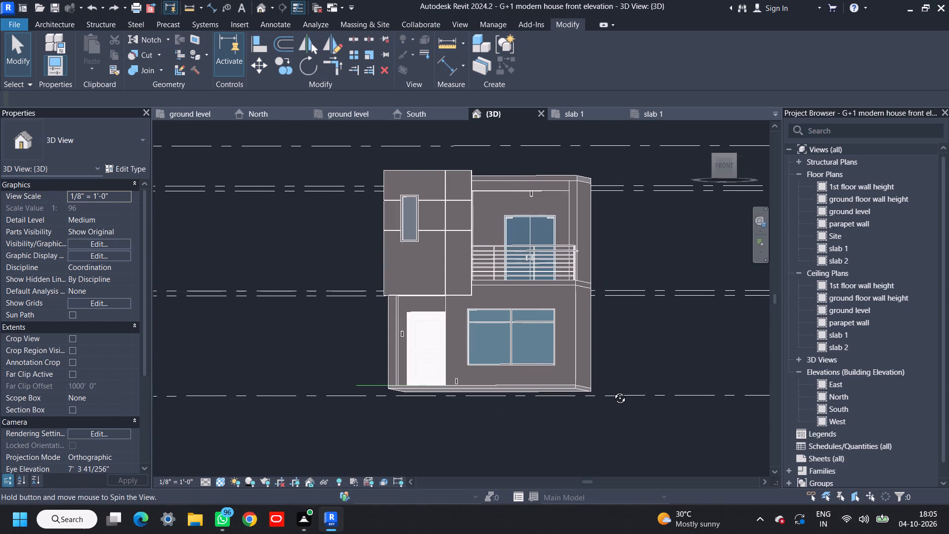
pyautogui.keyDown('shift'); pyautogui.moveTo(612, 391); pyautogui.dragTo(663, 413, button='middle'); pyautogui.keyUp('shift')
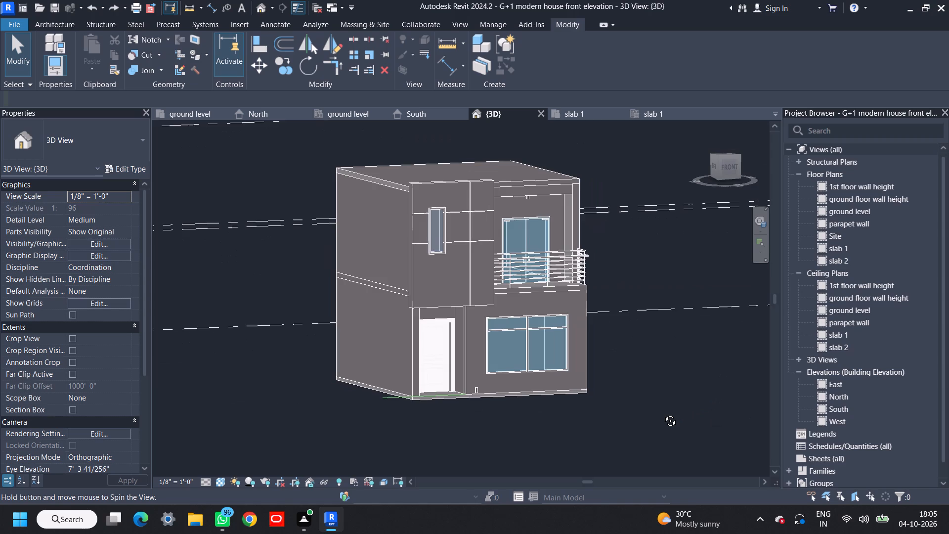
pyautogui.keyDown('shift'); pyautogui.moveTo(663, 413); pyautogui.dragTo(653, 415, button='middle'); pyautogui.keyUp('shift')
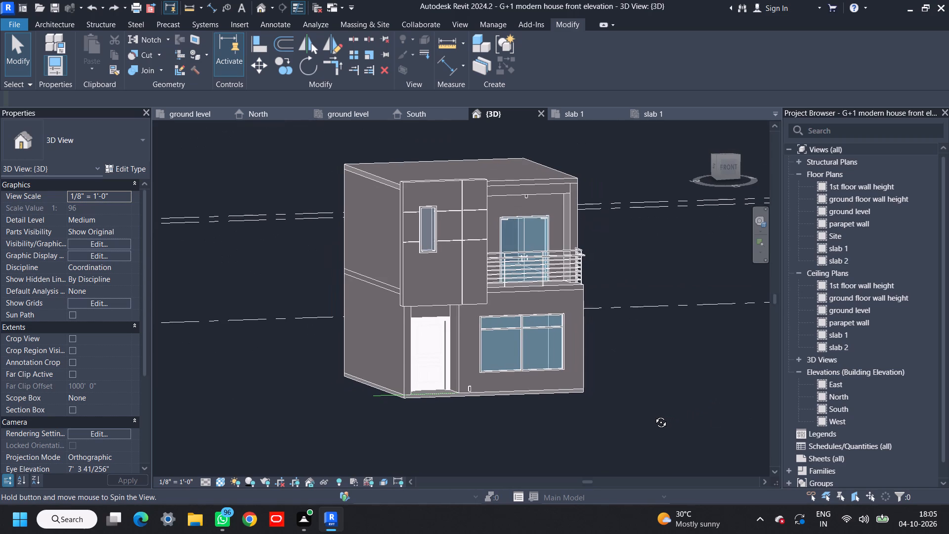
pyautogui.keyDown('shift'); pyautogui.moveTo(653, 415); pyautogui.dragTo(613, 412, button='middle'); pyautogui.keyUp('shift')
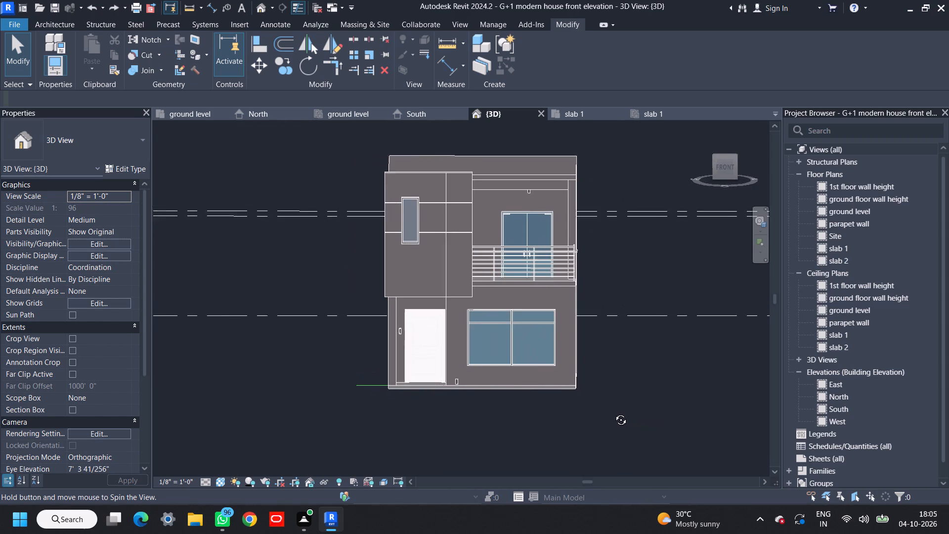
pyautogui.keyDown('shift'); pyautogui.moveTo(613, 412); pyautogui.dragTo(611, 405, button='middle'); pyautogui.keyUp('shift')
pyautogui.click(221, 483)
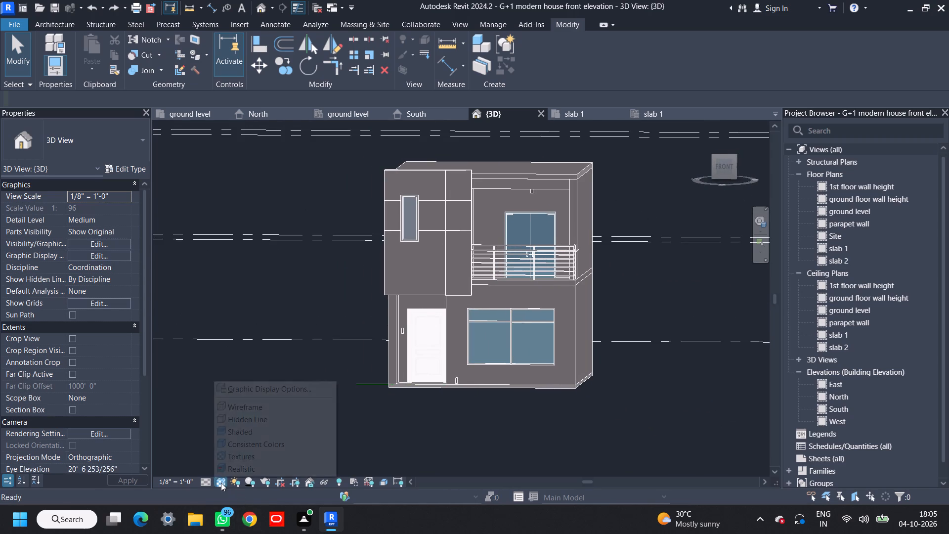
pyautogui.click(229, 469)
# Set the 3D view's detail level to Fine.
pyautogui.click(203, 487)
pyautogui.click(206, 482)
pyautogui.click(217, 470)
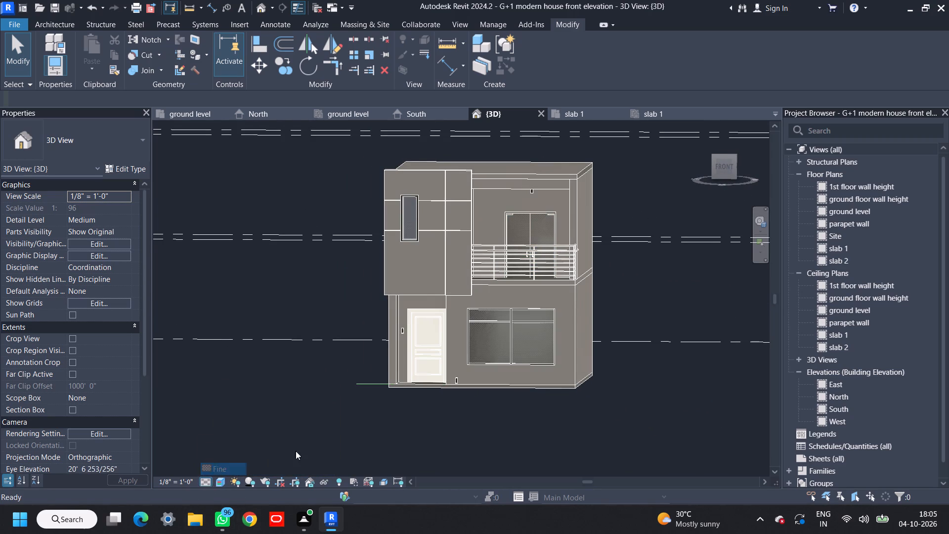
# Examine the front facade's doors, windows, railing and lights from the front, above and below.
pyautogui.scroll(4, 596, 279)
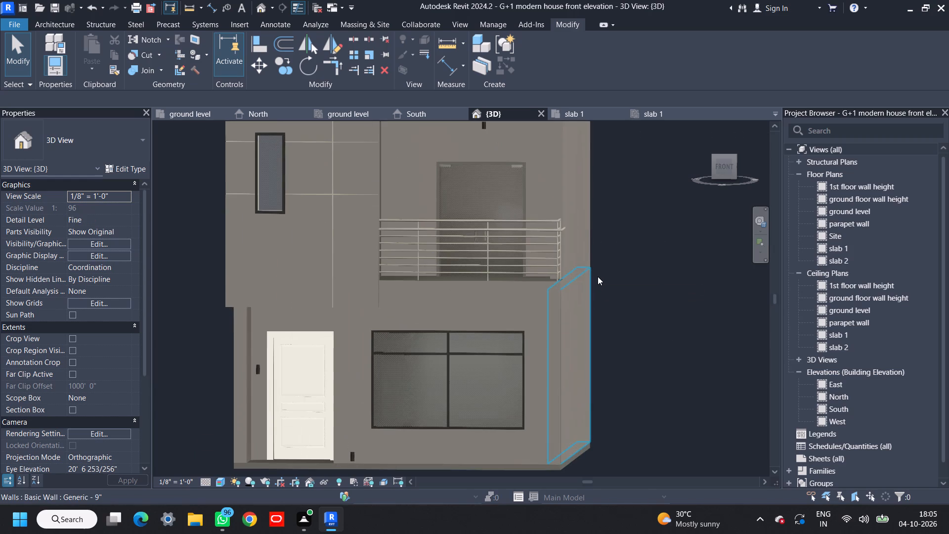
pyautogui.scroll(-3, 598, 280)
pyautogui.moveTo(605, 300); pyautogui.dragTo(591, 315, button='middle')
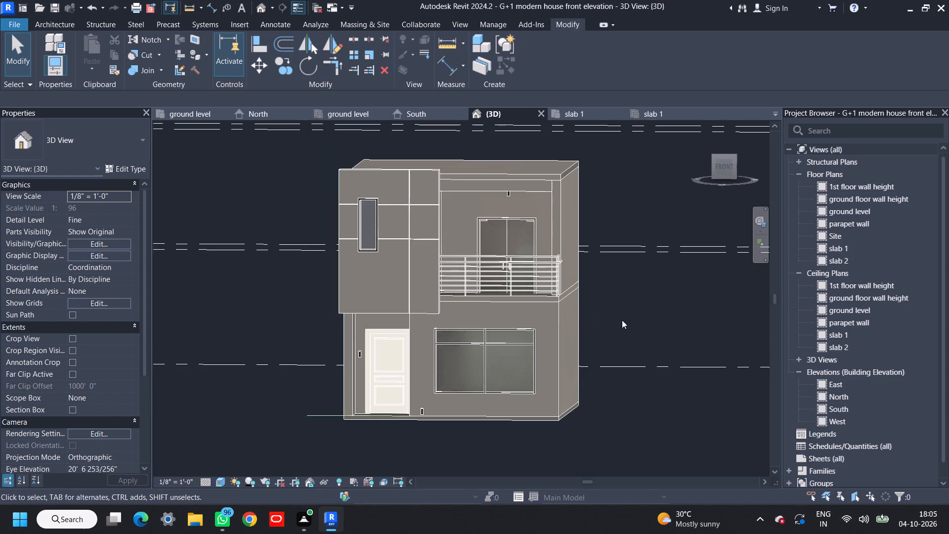
pyautogui.moveTo(627, 327); pyautogui.dragTo(630, 347, button='middle')
pyautogui.keyDown('shift'); pyautogui.moveTo(630, 347); pyautogui.dragTo(635, 345, button='middle'); pyautogui.keyUp('shift')
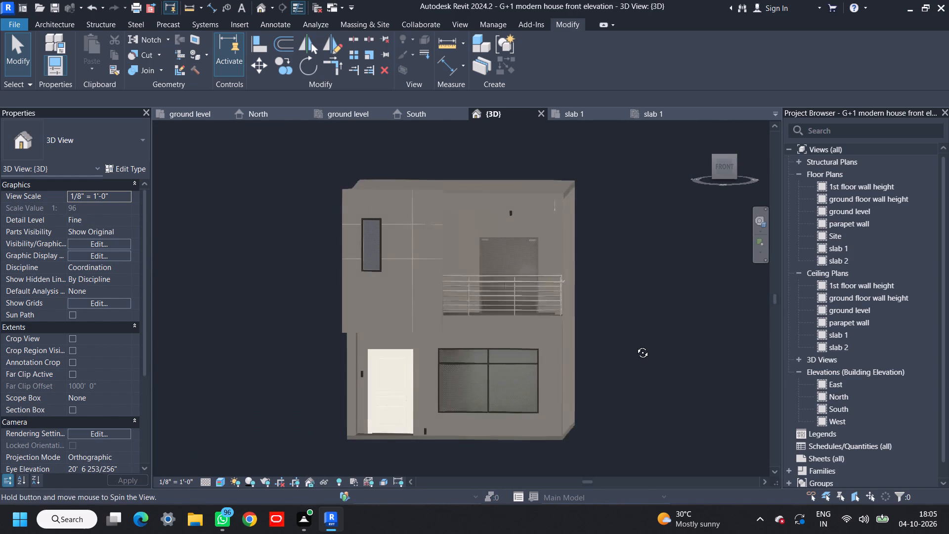
pyautogui.keyDown('shift'); pyautogui.moveTo(635, 345); pyautogui.dragTo(624, 345, button='middle'); pyautogui.keyUp('shift')
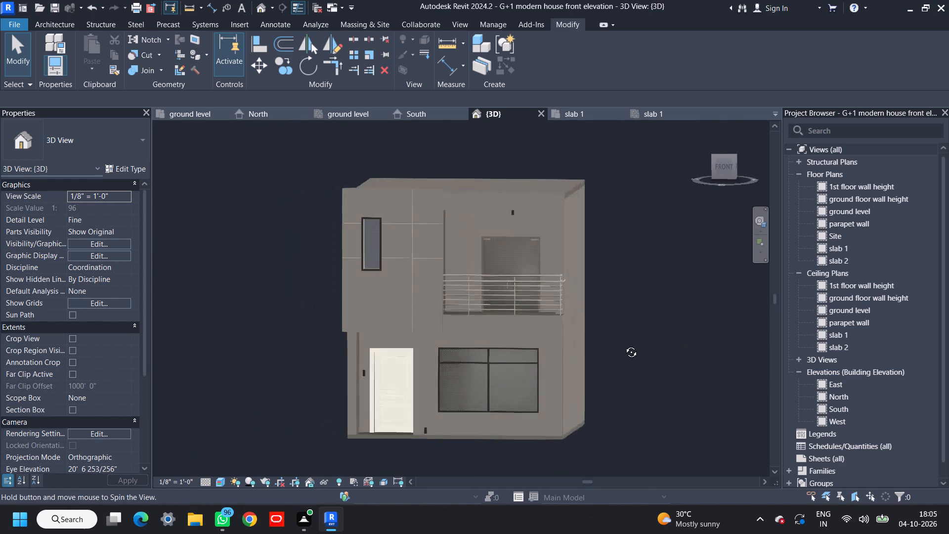
pyautogui.keyDown('shift'); pyautogui.moveTo(624, 345); pyautogui.dragTo(645, 287, button='middle'); pyautogui.keyUp('shift')
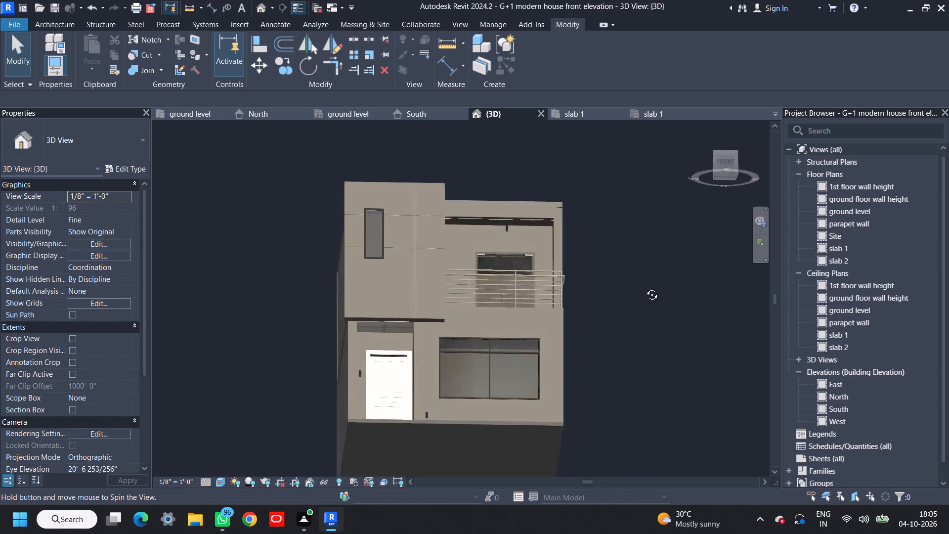
pyautogui.keyDown('shift'); pyautogui.moveTo(645, 287); pyautogui.dragTo(635, 357, button='middle'); pyautogui.keyUp('shift')
pyautogui.scroll(-4, 635, 357)
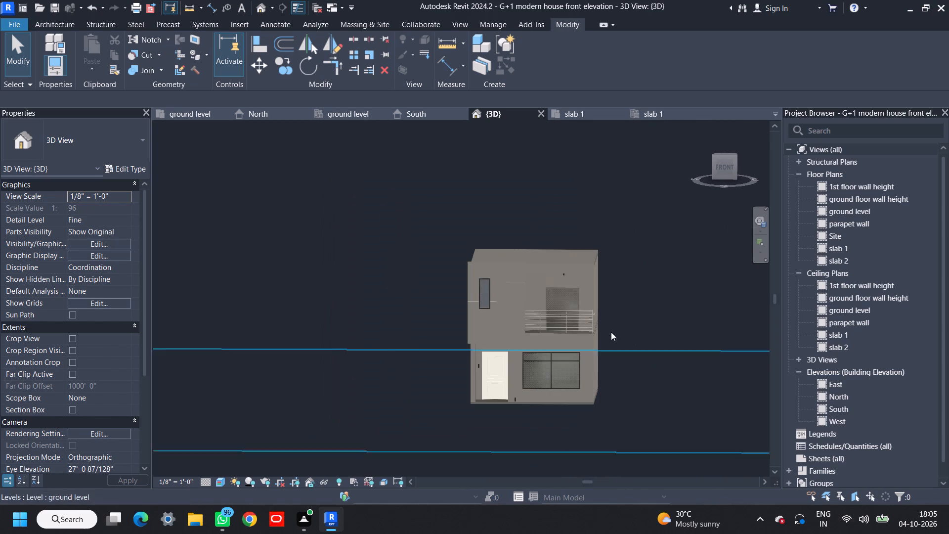
# Close the duplicate ground level, South, 3D and both slab 1 views, keeping one ground level plan and North open.
pyautogui.tripleClick(381, 111)
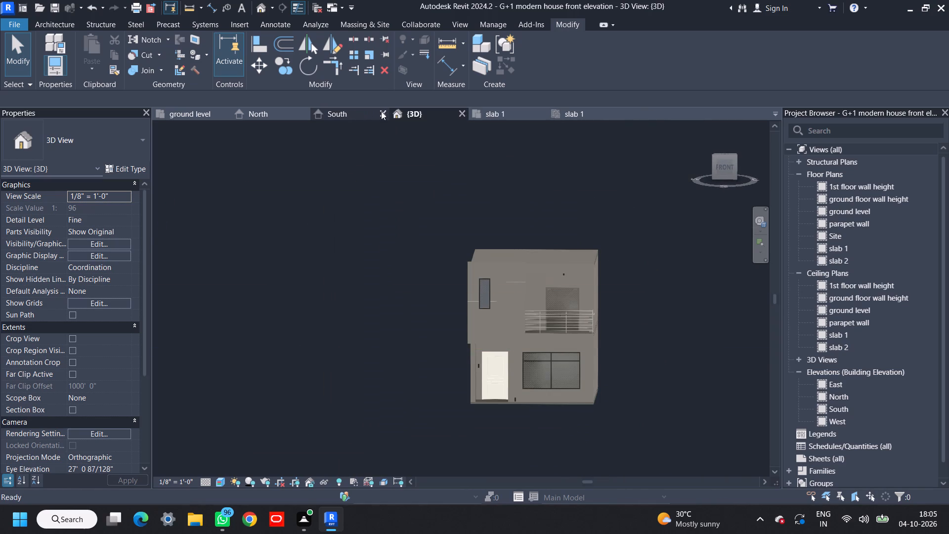
pyautogui.click(381, 111)
pyautogui.click(381, 111)
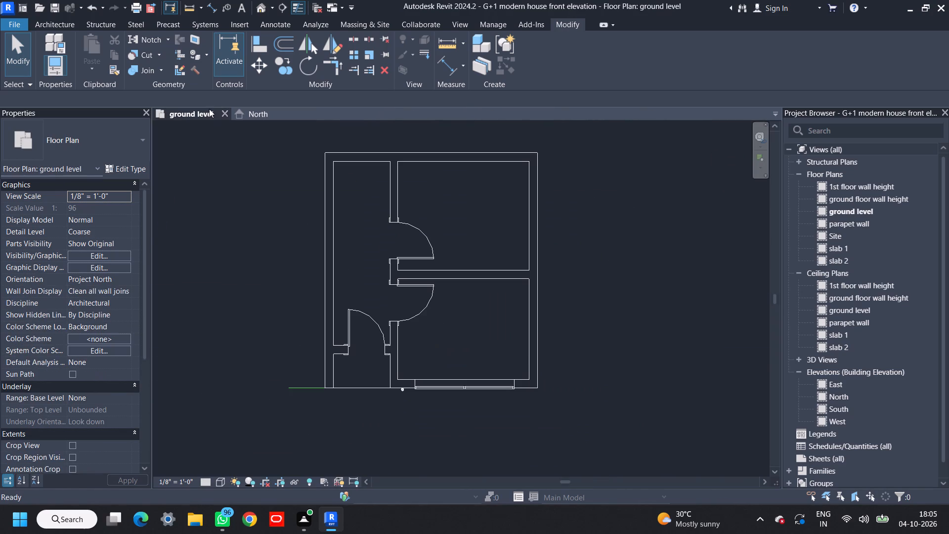
# Create a rectangular Grassland - 16" toposolid at ground level, about 52' deep, surrounding the house with margins on all sides.
pyautogui.scroll(-1, 373, 265)
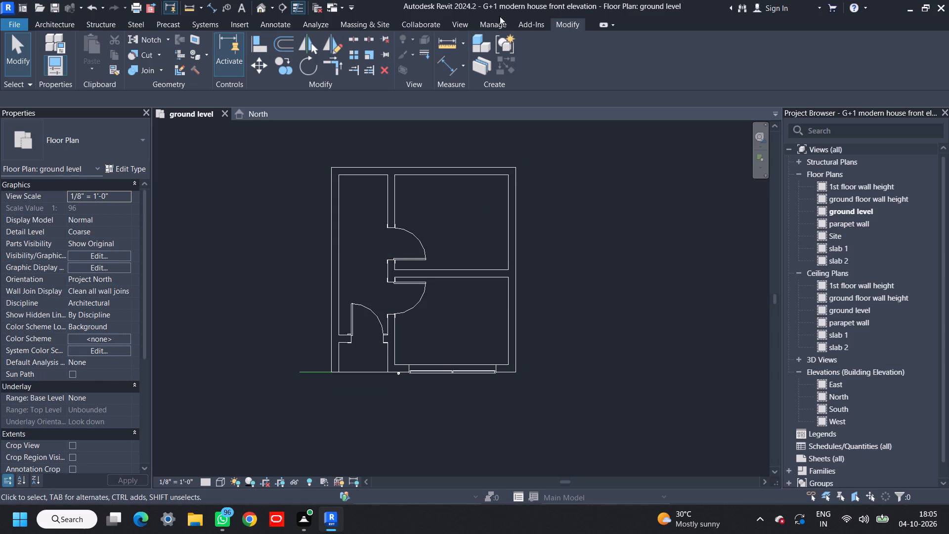
pyautogui.click(372, 27)
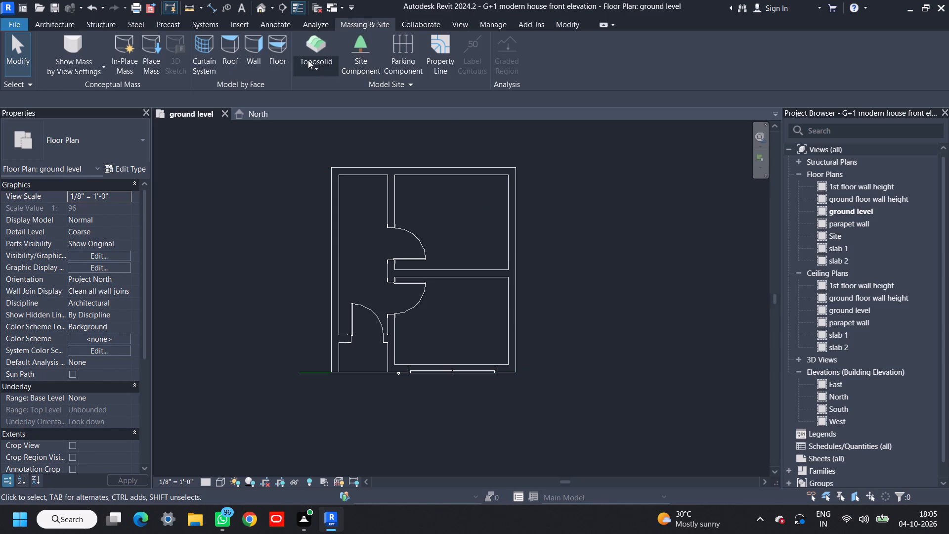
pyautogui.click(322, 71)
pyautogui.click(322, 85)
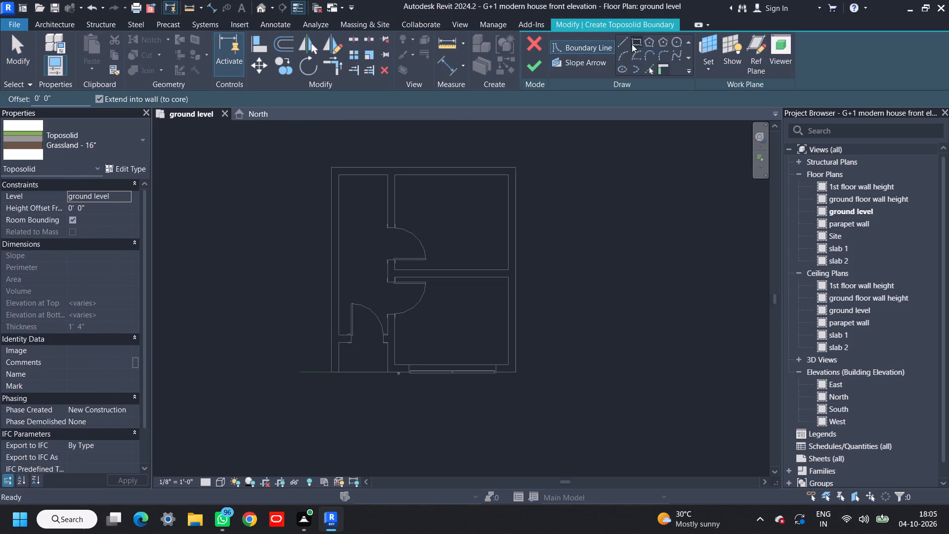
pyautogui.click(635, 43)
pyautogui.scroll(-7, 302, 196)
pyautogui.click(272, 134)
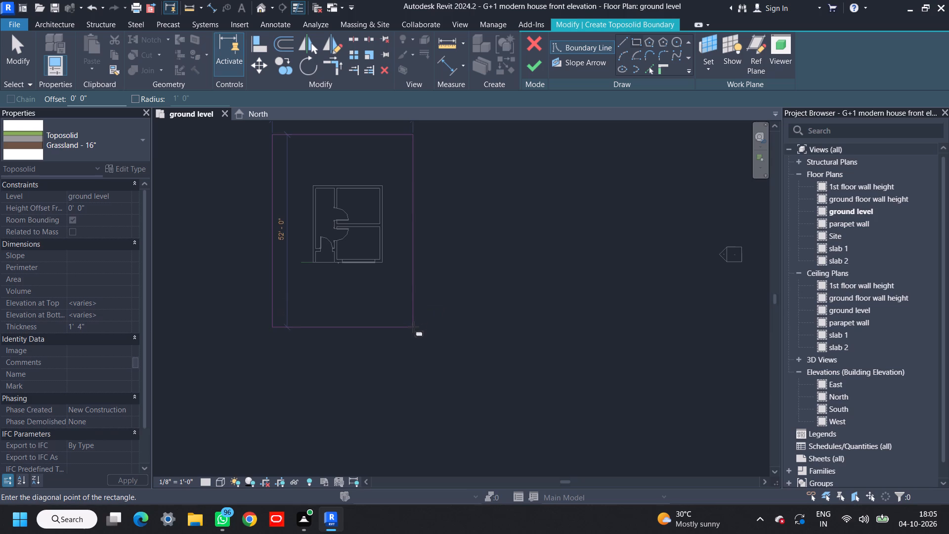
pyautogui.click(413, 327)
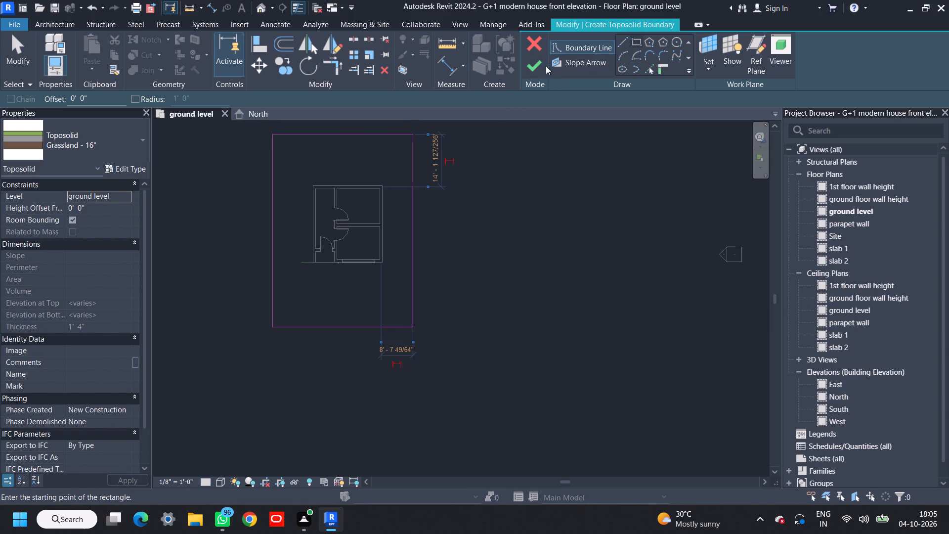
pyautogui.click(542, 69)
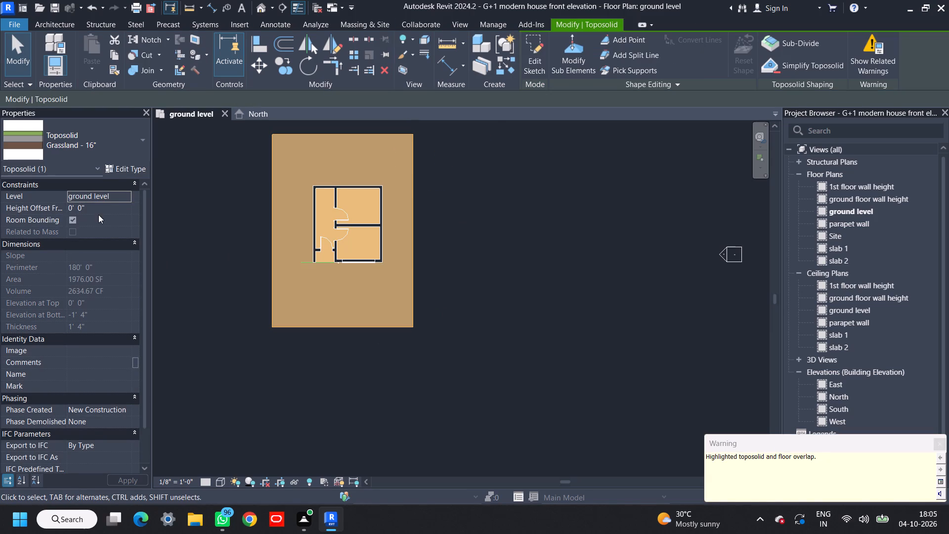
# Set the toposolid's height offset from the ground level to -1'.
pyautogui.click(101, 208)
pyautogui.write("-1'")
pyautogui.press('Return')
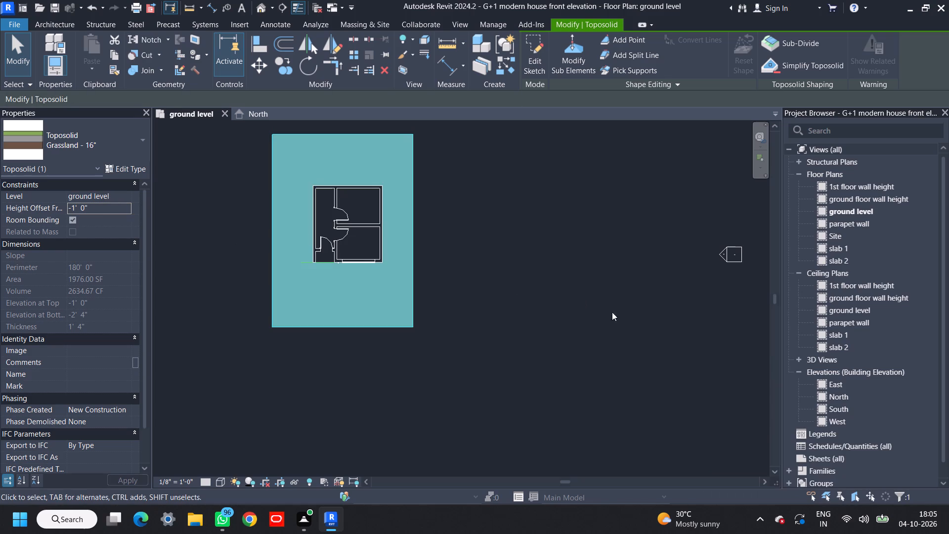
# Set the toposolid's height offset from the ground level to -4".
pyautogui.click(92, 206)
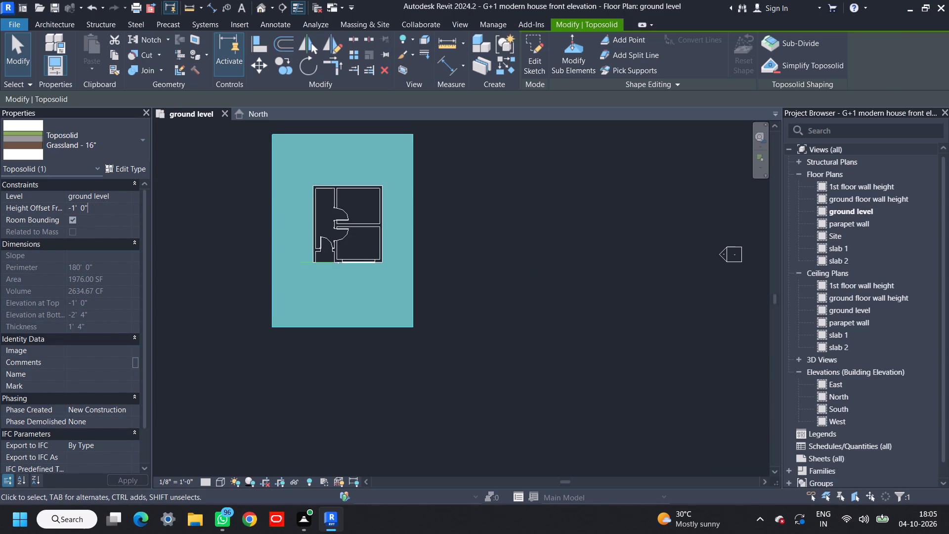
pyautogui.moveTo(98, 208); pyautogui.dragTo(50, 208)
pyautogui.write('-4"')
pyautogui.press('Return')
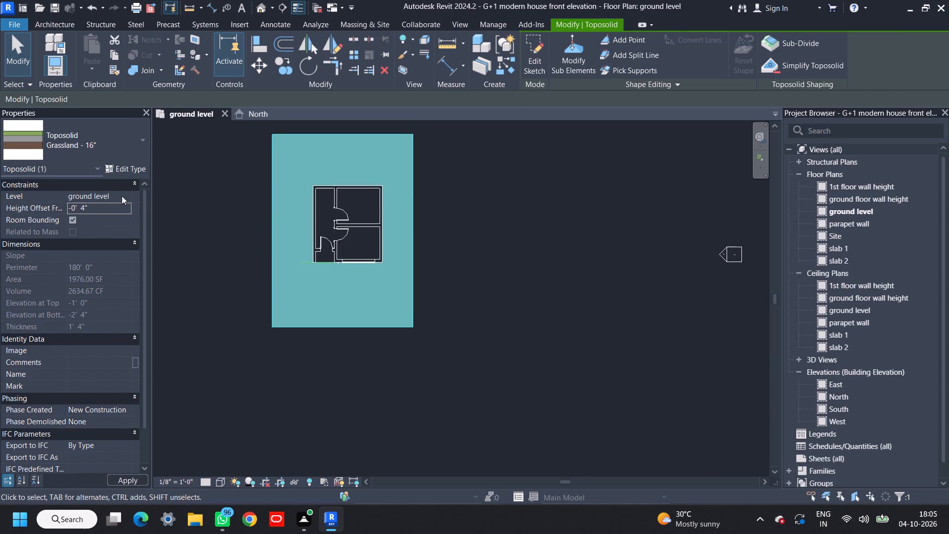
pyautogui.click(495, 252)
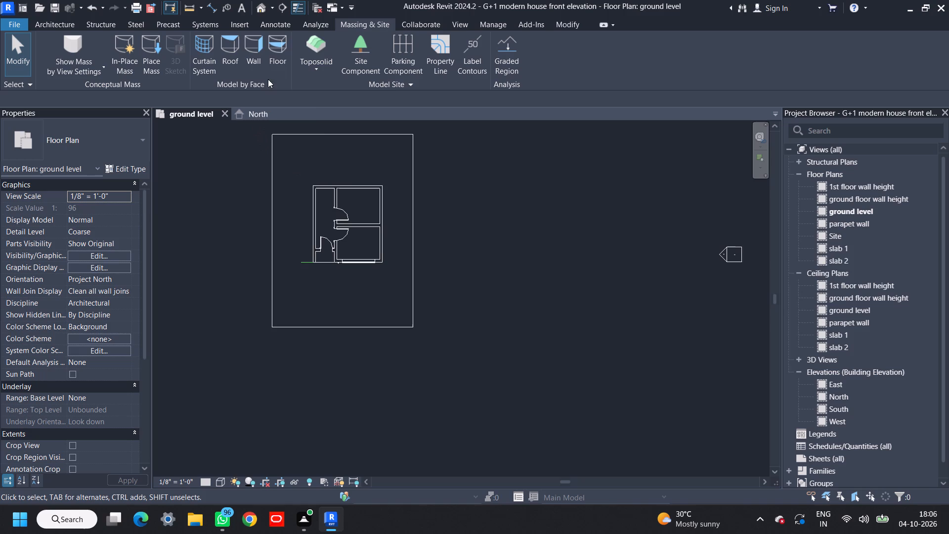
# Examine how the toposolid meets the base of the house in the 3D view, from an angle and straight from the front.
pyautogui.click(265, 6)
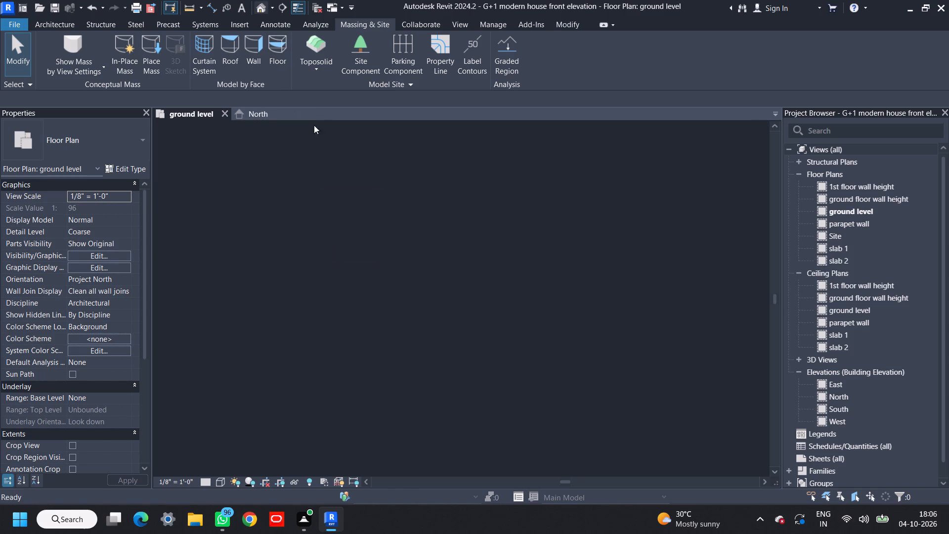
pyautogui.scroll(9, 423, 334)
pyautogui.scroll(-3, 482, 297)
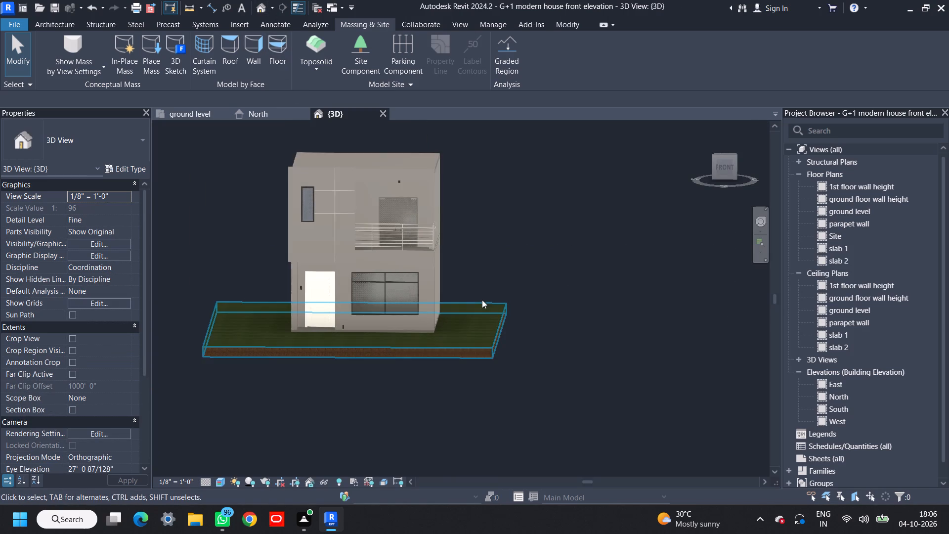
pyautogui.keyDown('shift'); pyautogui.moveTo(495, 309); pyautogui.dragTo(506, 301, button='middle'); pyautogui.keyUp('shift')
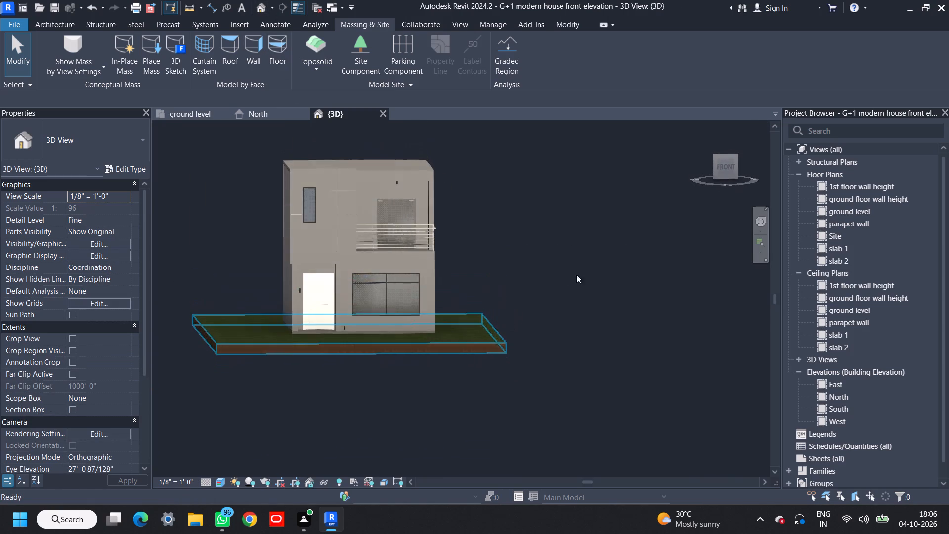
pyautogui.click(723, 169)
pyautogui.scroll(8, 475, 271)
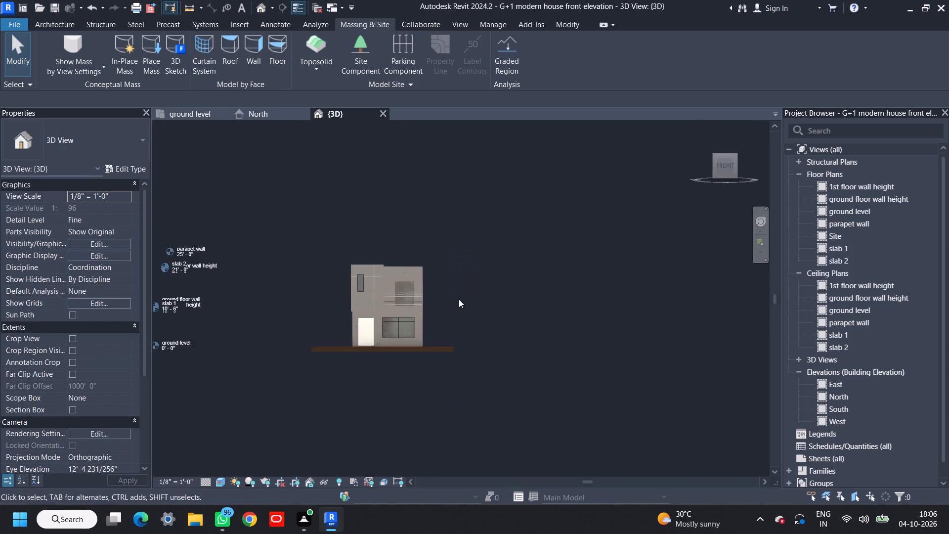
pyautogui.scroll(3, 459, 299)
pyautogui.moveTo(466, 290); pyautogui.dragTo(548, 288, button='middle')
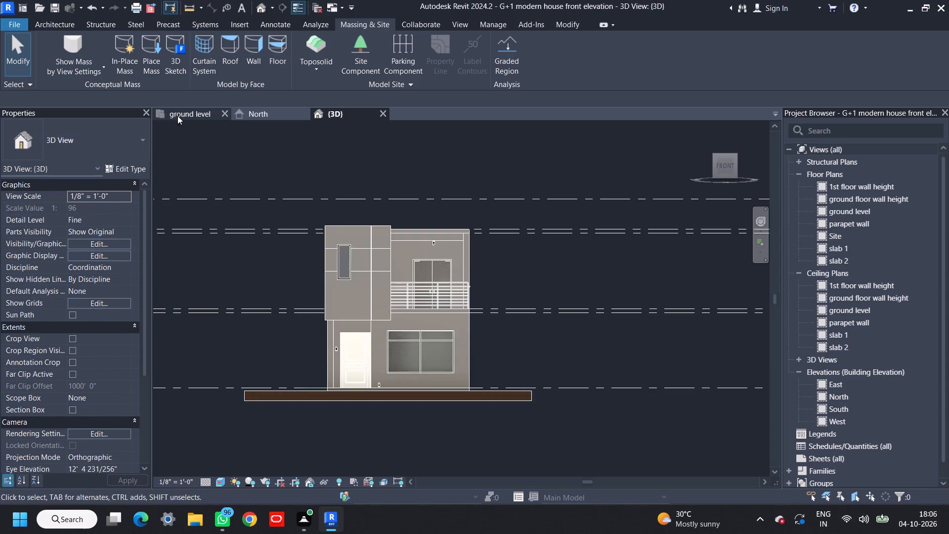
# Place a perspective camera in the slab 1 floor plan, centred in front of the house and aimed just beyond its rear wall.
pyautogui.click(178, 116)
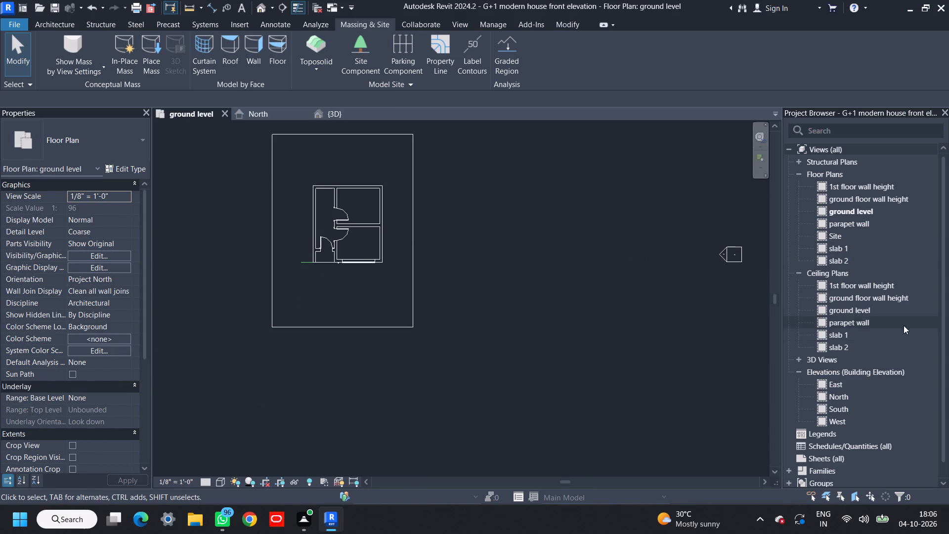
pyautogui.doubleClick(864, 247)
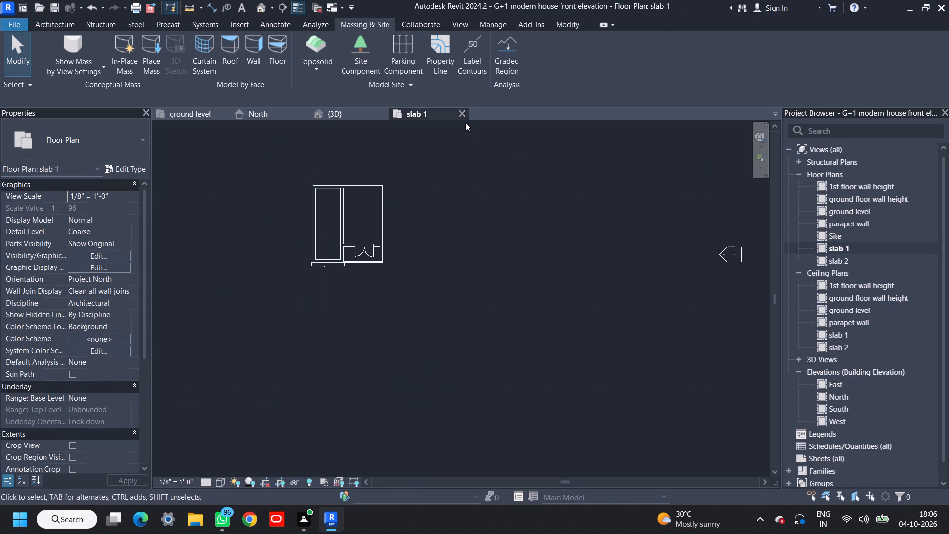
pyautogui.moveTo(457, 203); pyautogui.dragTo(553, 272, button='middle')
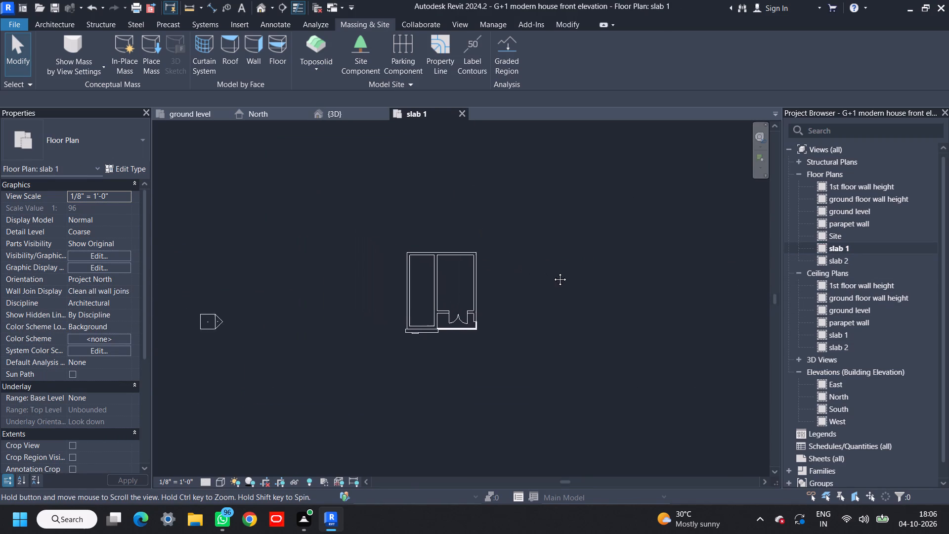
pyautogui.moveTo(553, 272); pyautogui.dragTo(555, 280, button='middle')
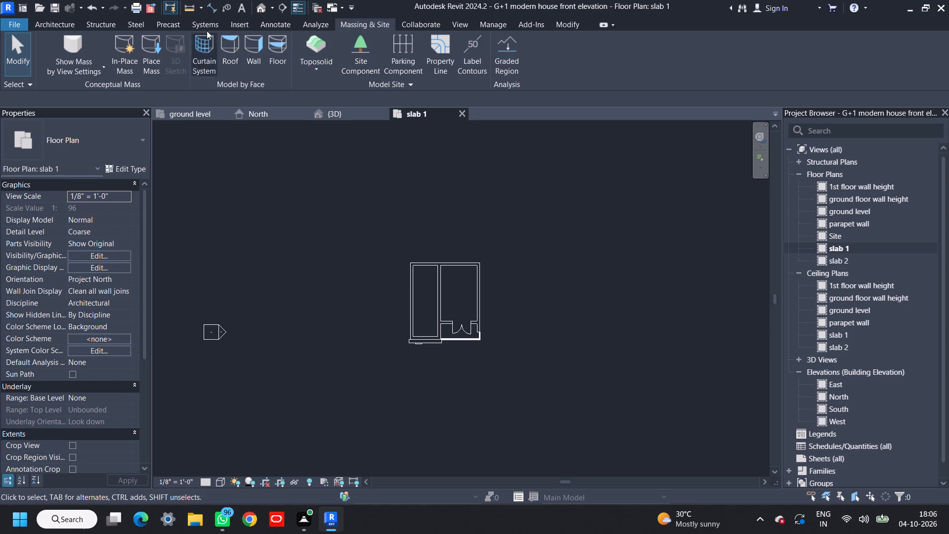
pyautogui.click(454, 23)
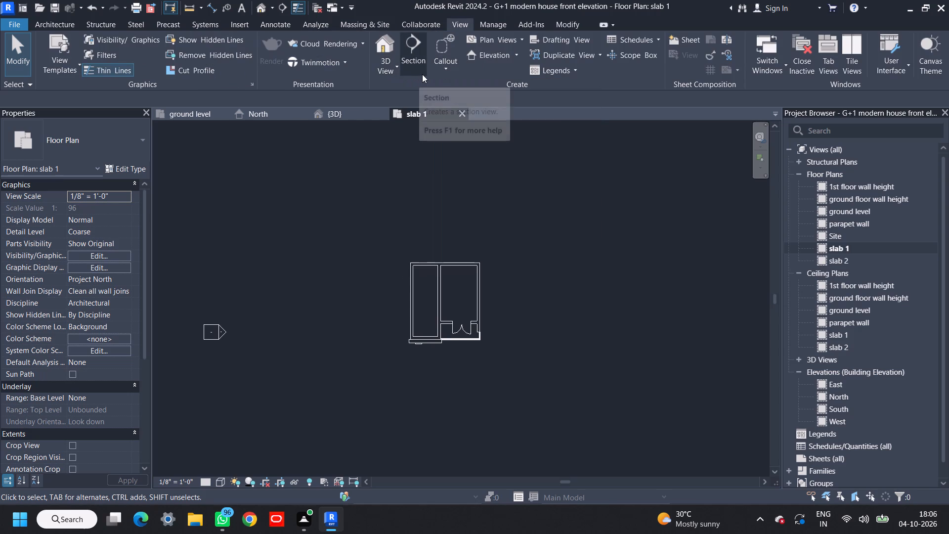
pyautogui.click(390, 75)
pyautogui.click(403, 122)
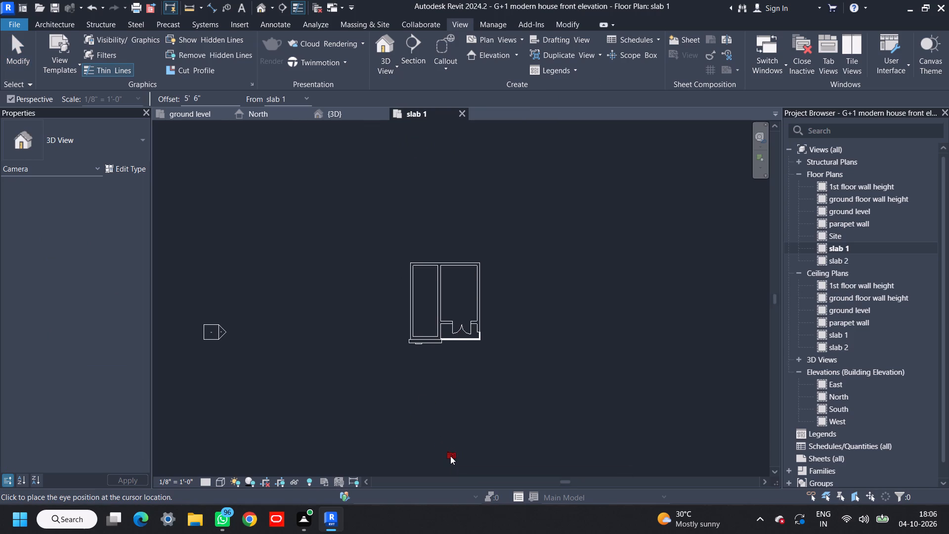
pyautogui.click(448, 456)
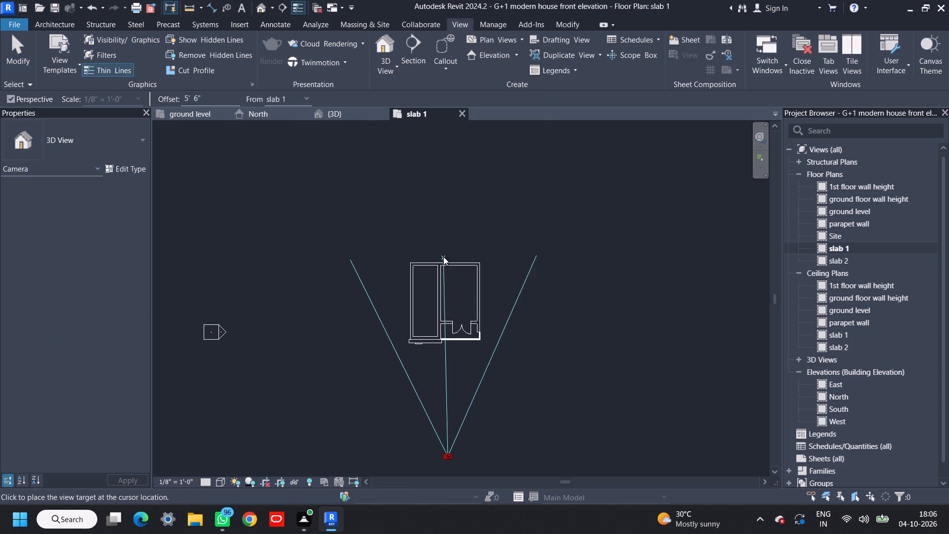
pyautogui.click(448, 245)
# Adjust the camera view's crop region: extend its bottom edge below the house base and lower its top edge closer to the roof.
pyautogui.scroll(-3, 458, 251)
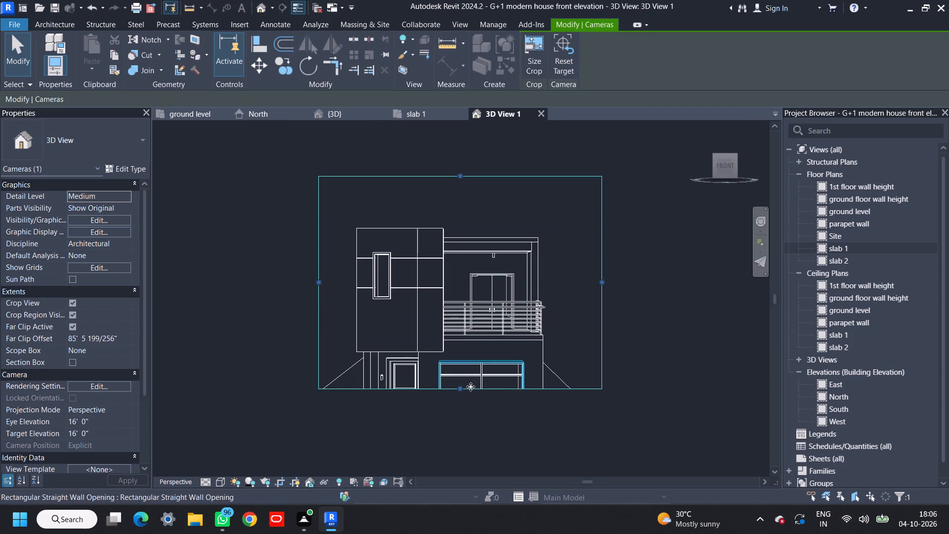
pyautogui.moveTo(460, 387); pyautogui.dragTo(455, 449)
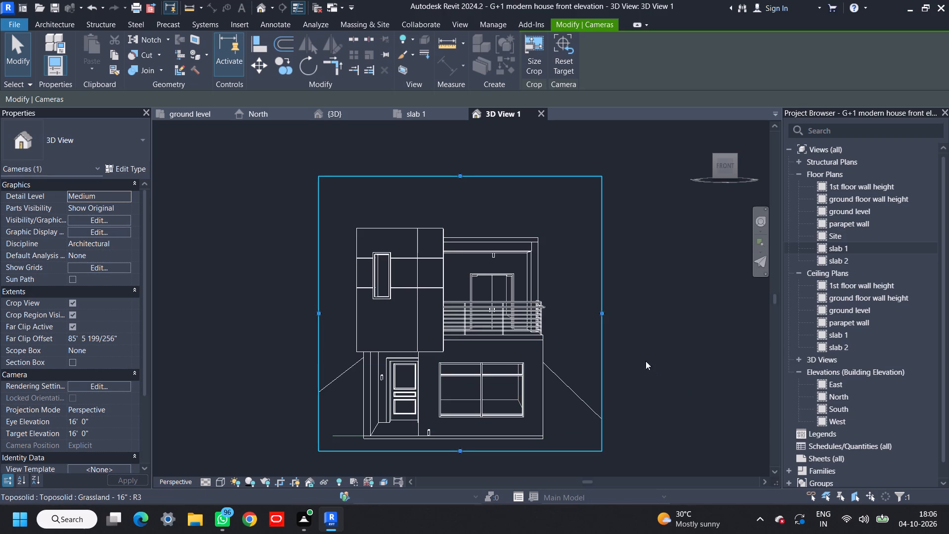
pyautogui.moveTo(458, 178); pyautogui.dragTo(456, 200)
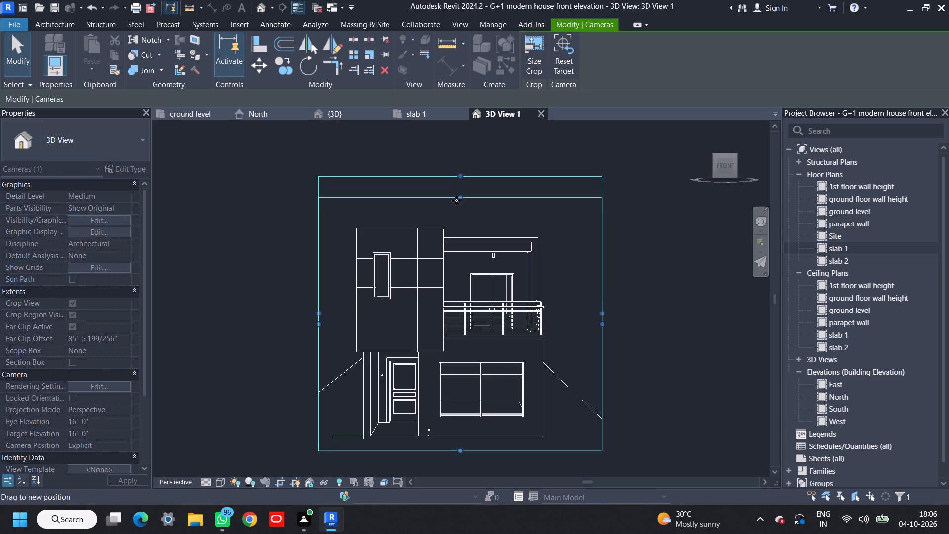
pyautogui.moveTo(456, 200); pyautogui.dragTo(456, 201)
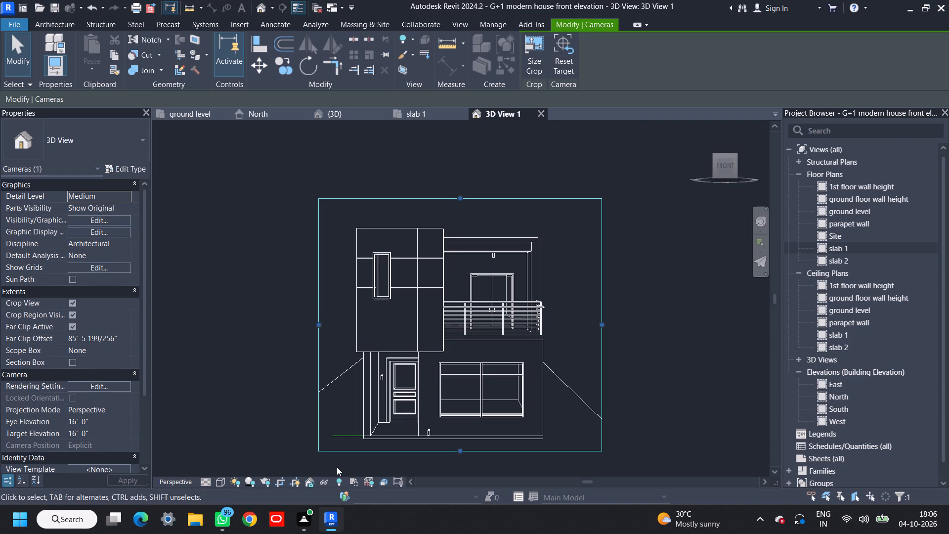
# Set the camera view's visual style to Realistic.
pyautogui.click(220, 480)
pyautogui.click(237, 468)
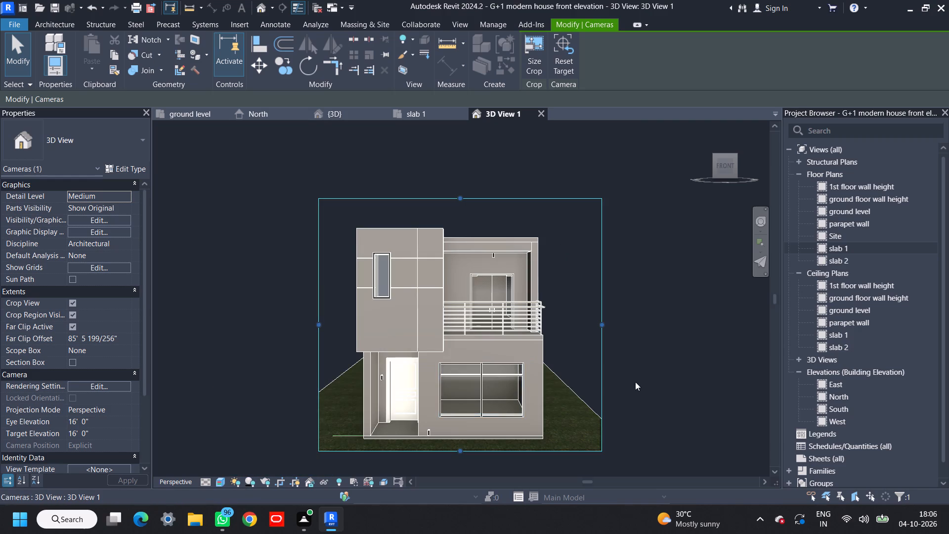
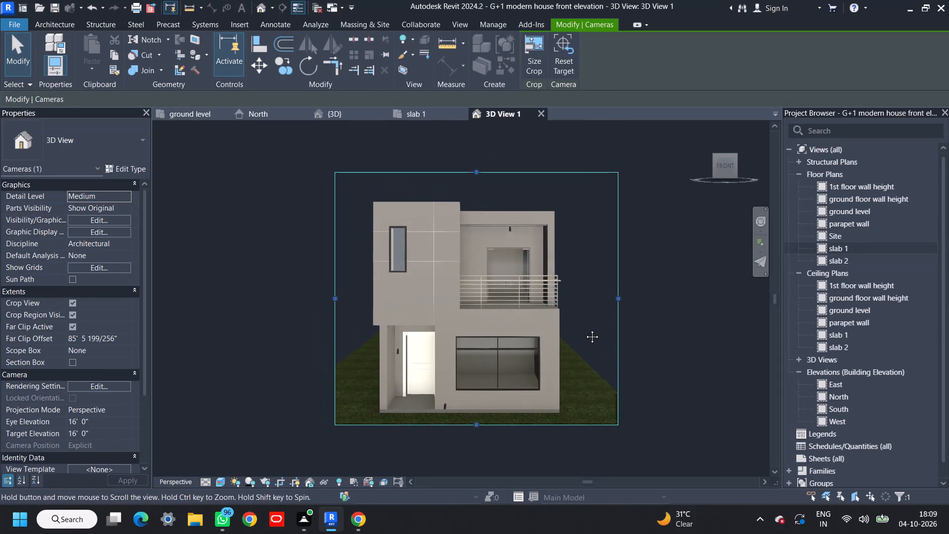
# Search the project materials for "wall", select the wall paint material and open its appearance image for texture editing.
pyautogui.scroll(1, 586, 329)
pyautogui.press('p')
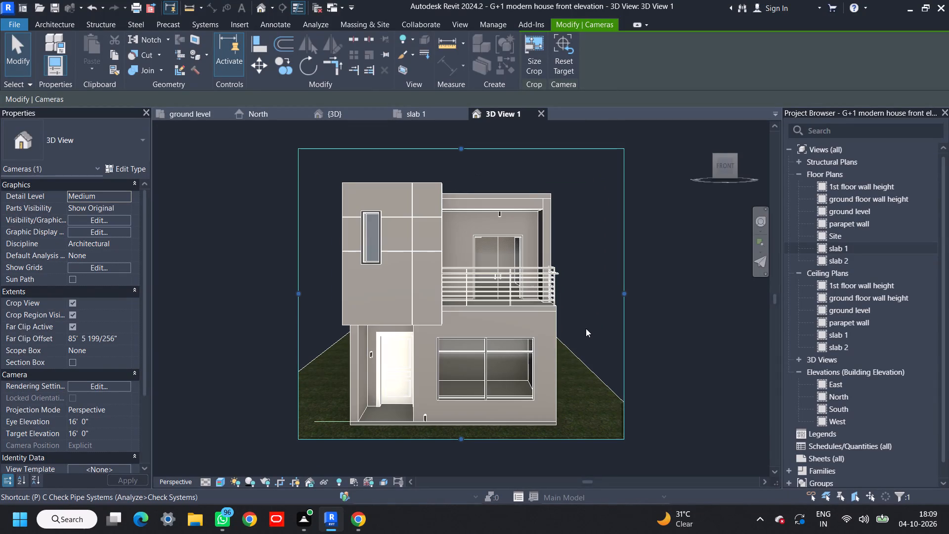
pyautogui.press('Escape')
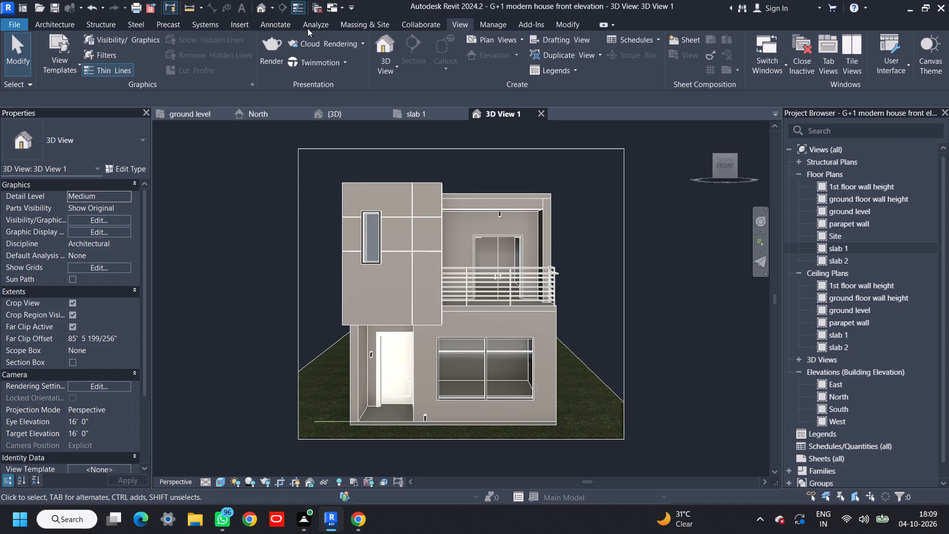
pyautogui.click(484, 21)
pyautogui.click(42, 54)
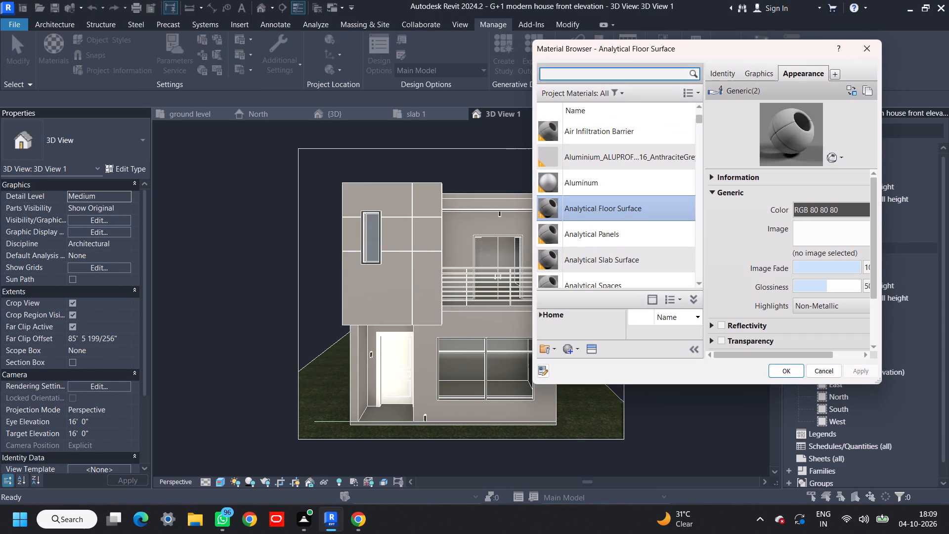
pyautogui.write('wall')
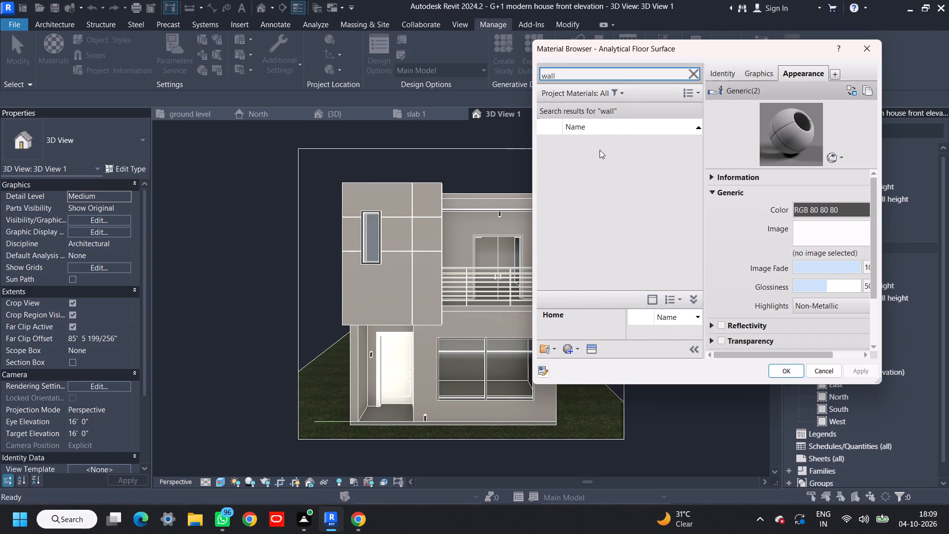
pyautogui.scroll(-5, 613, 220)
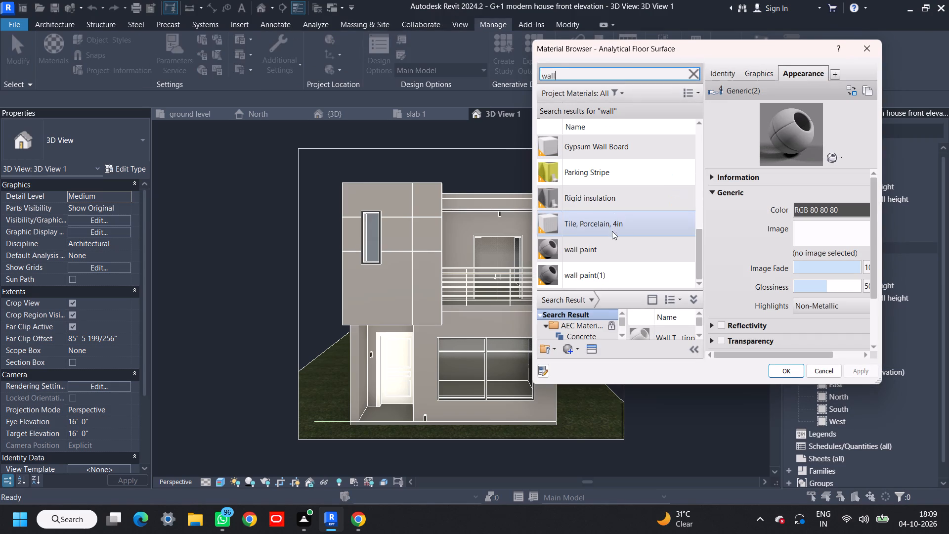
pyautogui.scroll(-1, 612, 231)
pyautogui.click(614, 271)
pyautogui.click(619, 252)
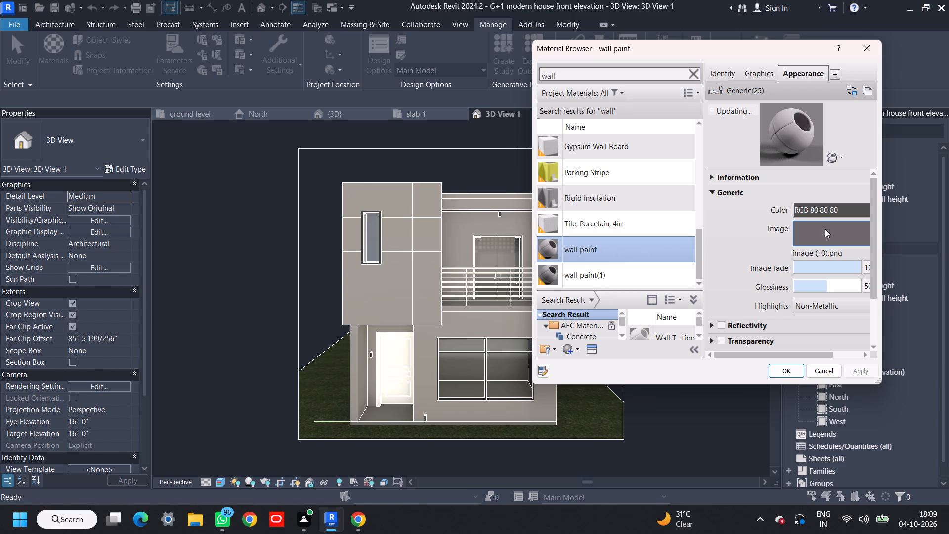
pyautogui.click(825, 231)
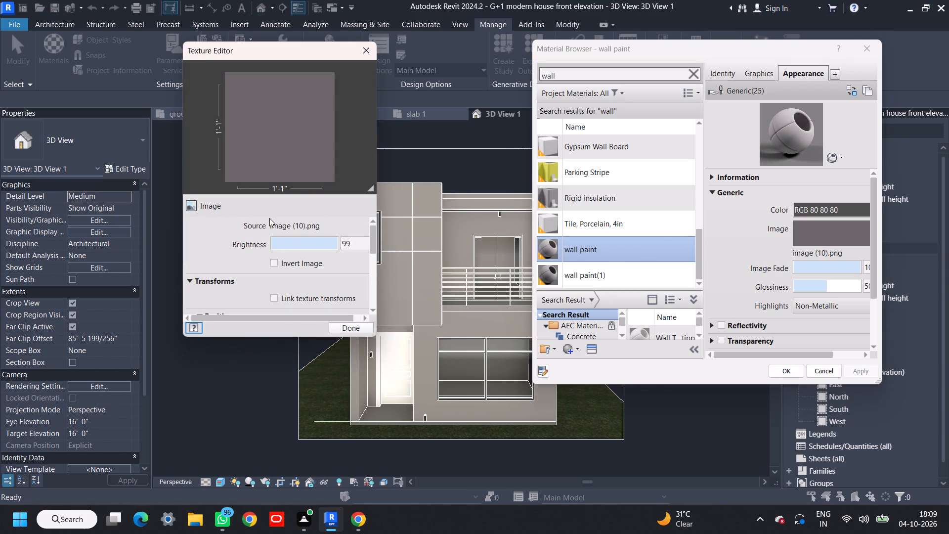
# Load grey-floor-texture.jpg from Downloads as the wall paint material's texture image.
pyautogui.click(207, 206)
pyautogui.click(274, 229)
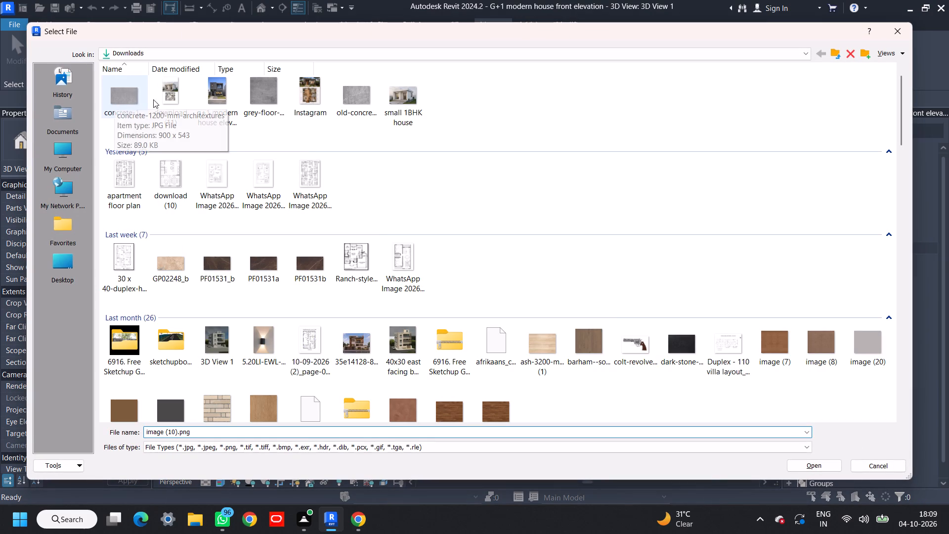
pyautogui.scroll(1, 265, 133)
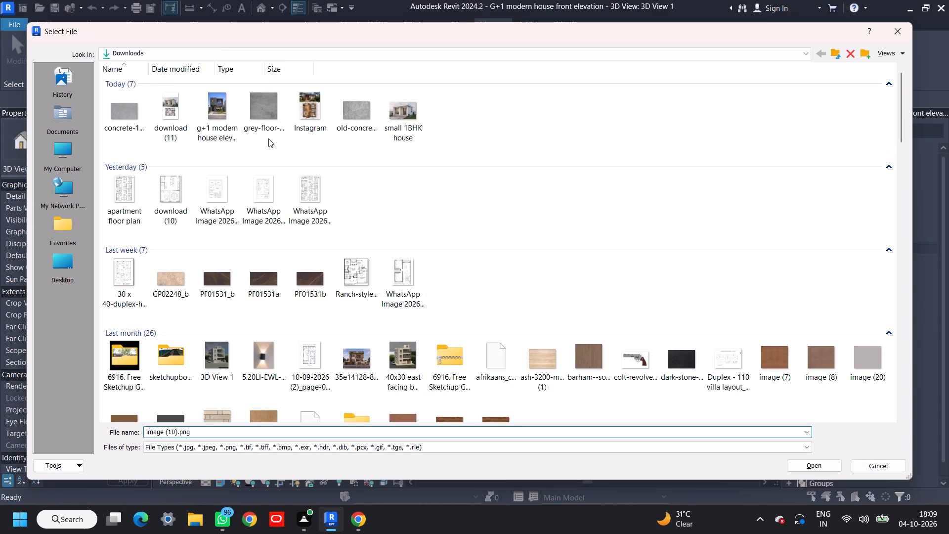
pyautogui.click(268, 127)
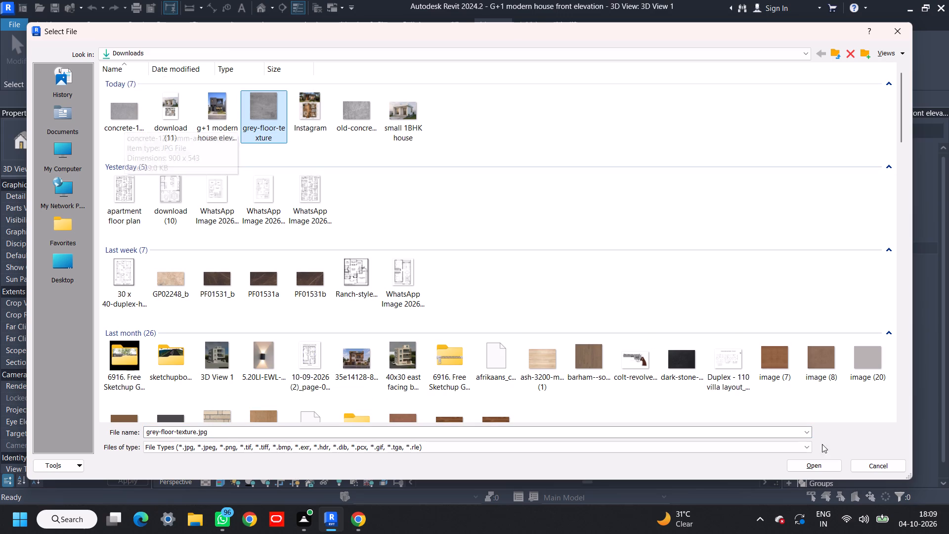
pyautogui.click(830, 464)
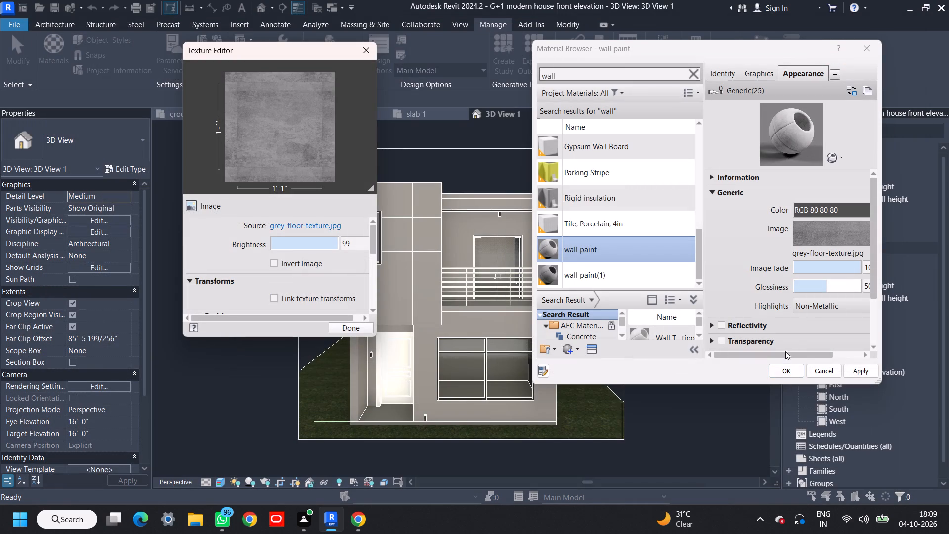
# Set the wall paint material's texture image source to concrete-1200-mm-architextures.jpg from Downloads.
pyautogui.click(820, 225)
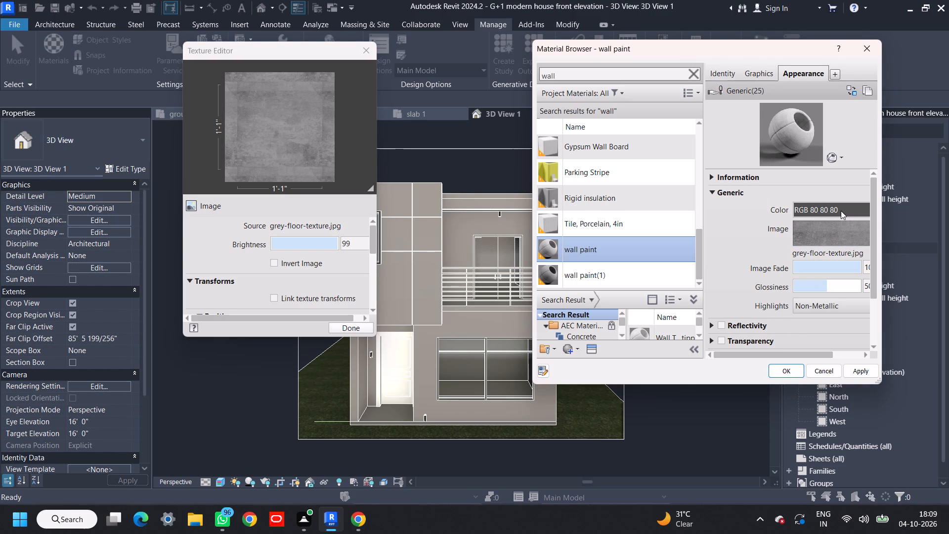
pyautogui.click(298, 225)
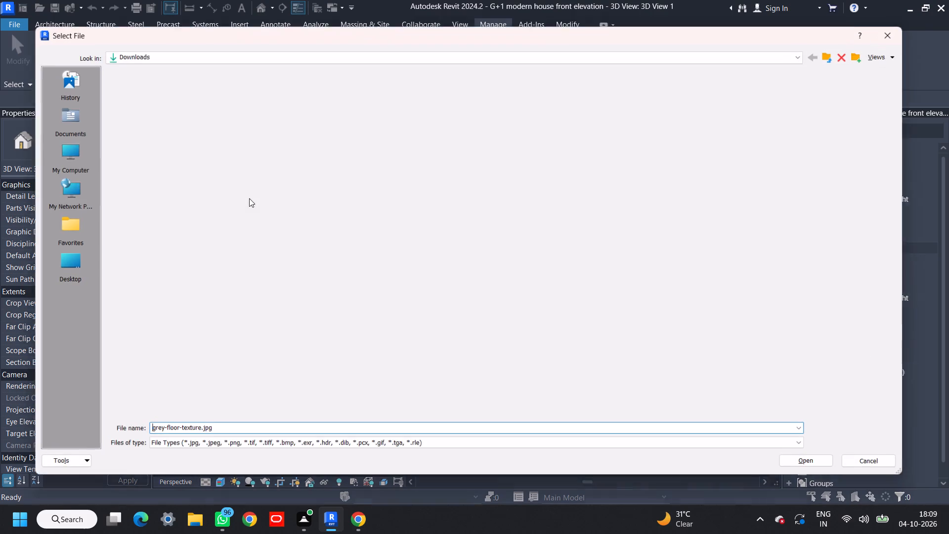
pyautogui.scroll(1, 158, 144)
pyautogui.click(120, 118)
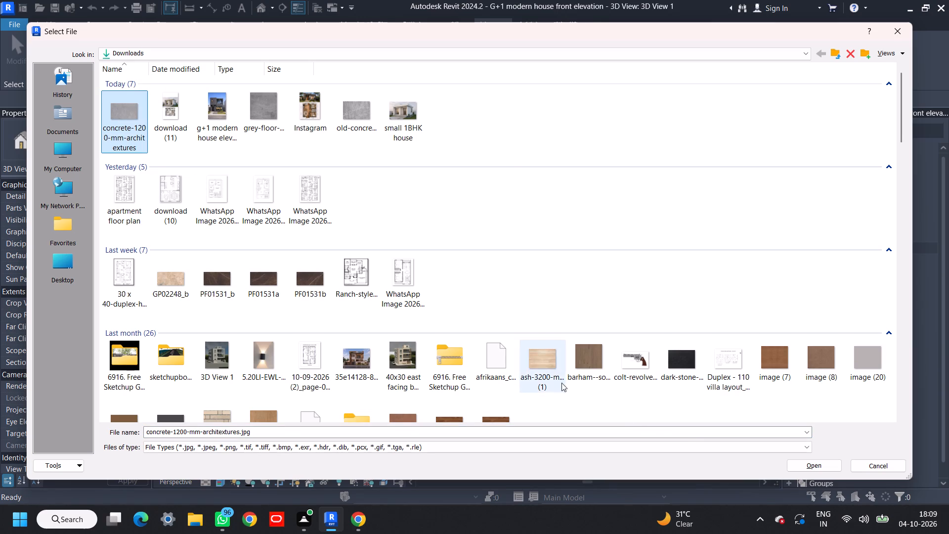
pyautogui.click(810, 464)
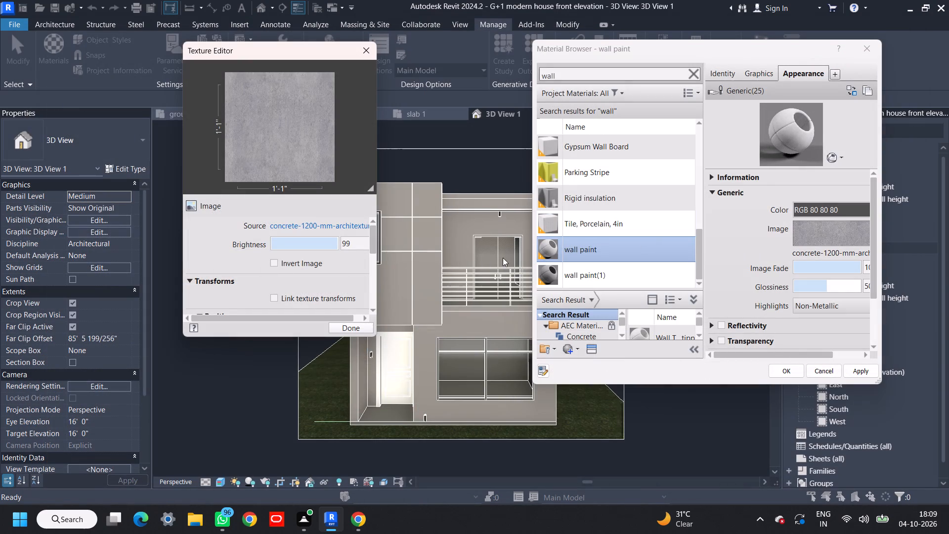
# Set the wall paint material's generic appearance color to RGB 48 48 48 and apply it.
pyautogui.click(839, 210)
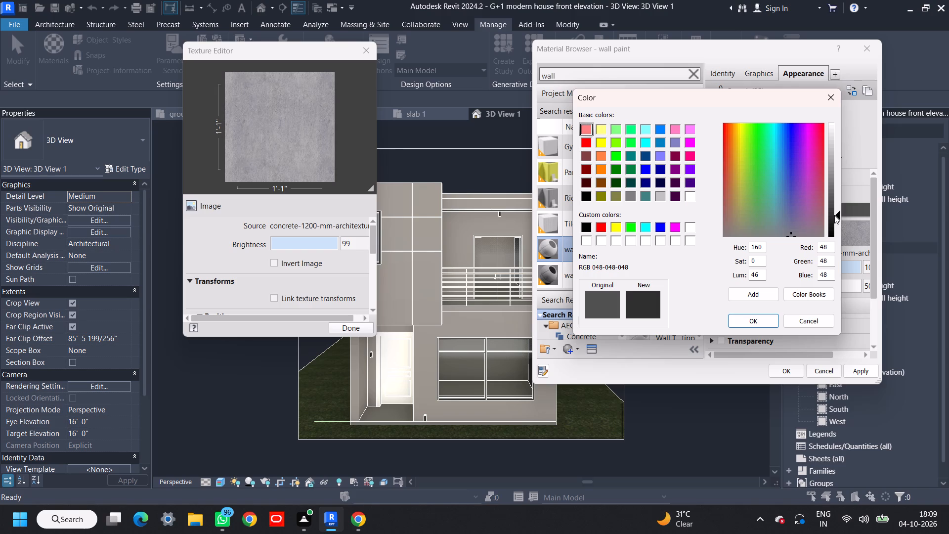
pyautogui.click(832, 215)
pyautogui.click(748, 319)
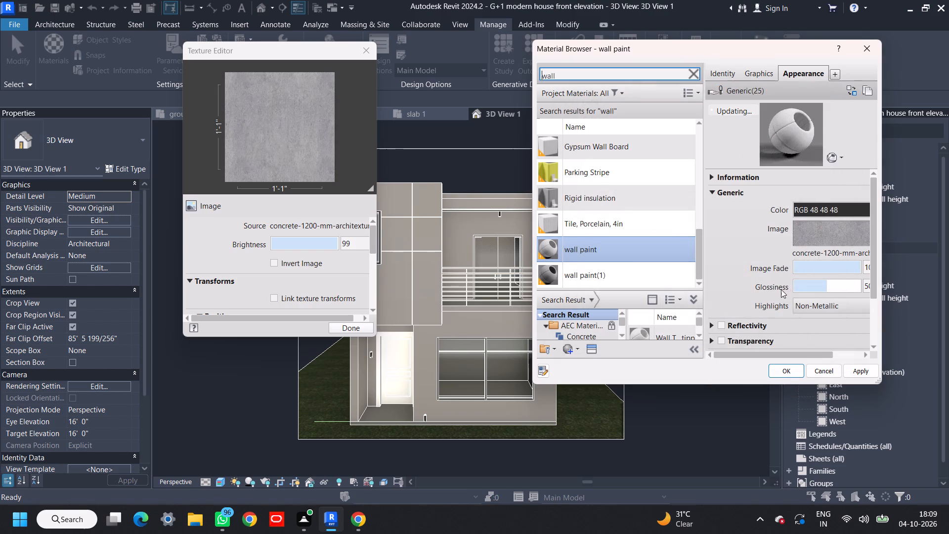
pyautogui.click(865, 369)
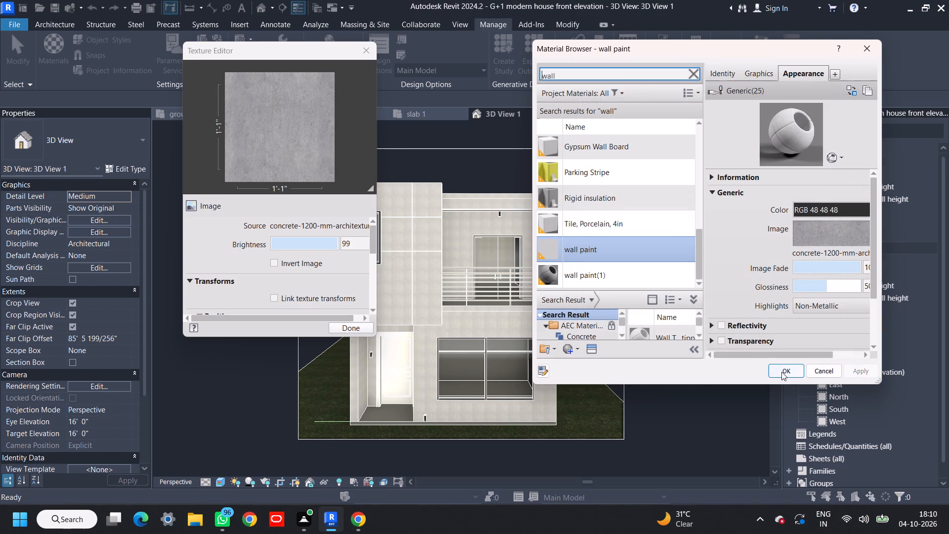
# Scale the concrete texture's sample size to 3' wide by 3' high, apply it and close the material settings.
pyautogui.scroll(3, 424, 311)
pyautogui.scroll(-2, 438, 331)
pyautogui.scroll(2, 483, 293)
pyautogui.scroll(-1, 439, 304)
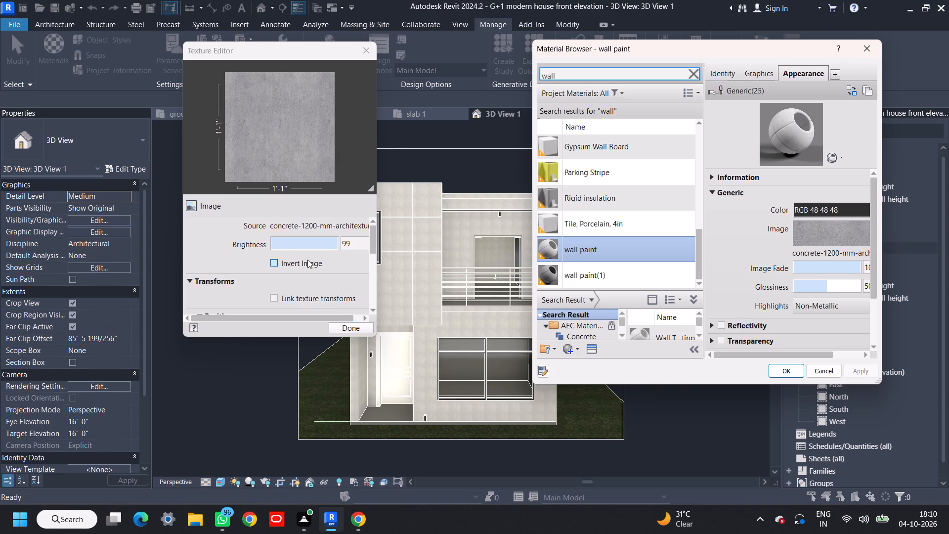
pyautogui.scroll(-4, 317, 268)
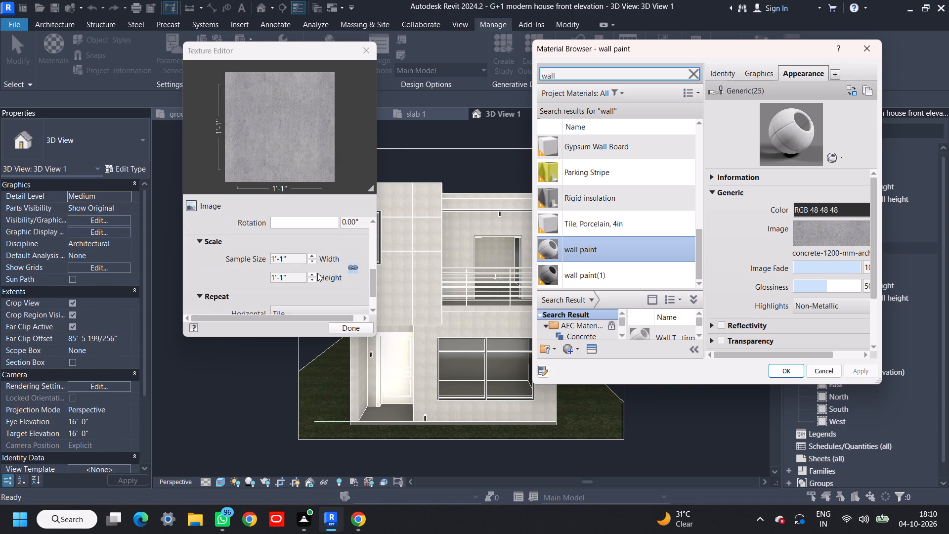
pyautogui.scroll(-1, 317, 273)
pyautogui.click(294, 260)
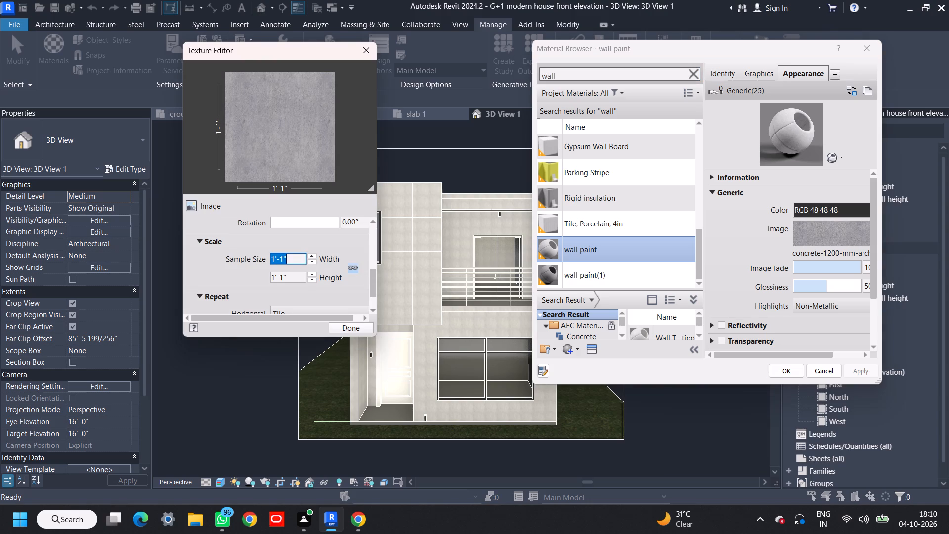
pyautogui.write("3'")
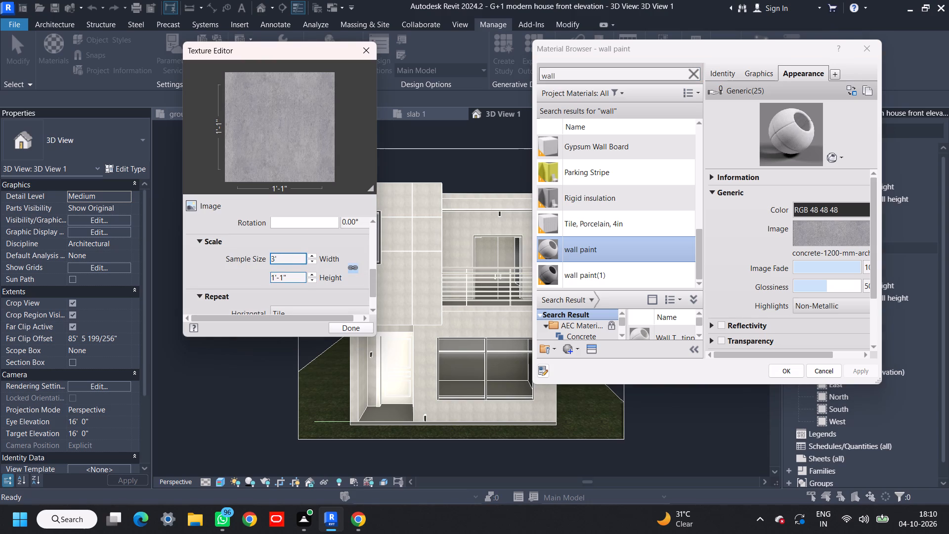
pyautogui.click(289, 281)
pyautogui.write("3'")
pyautogui.press('Return')
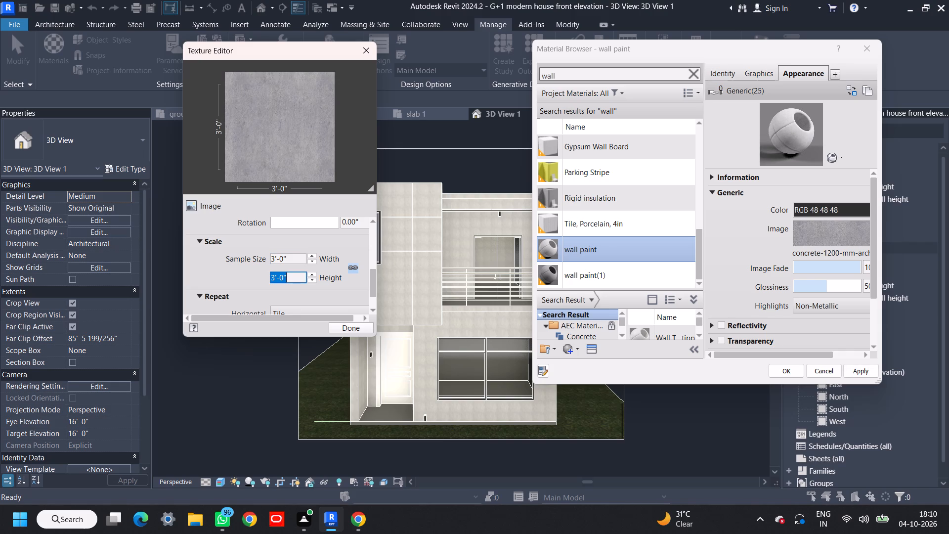
pyautogui.click(855, 376)
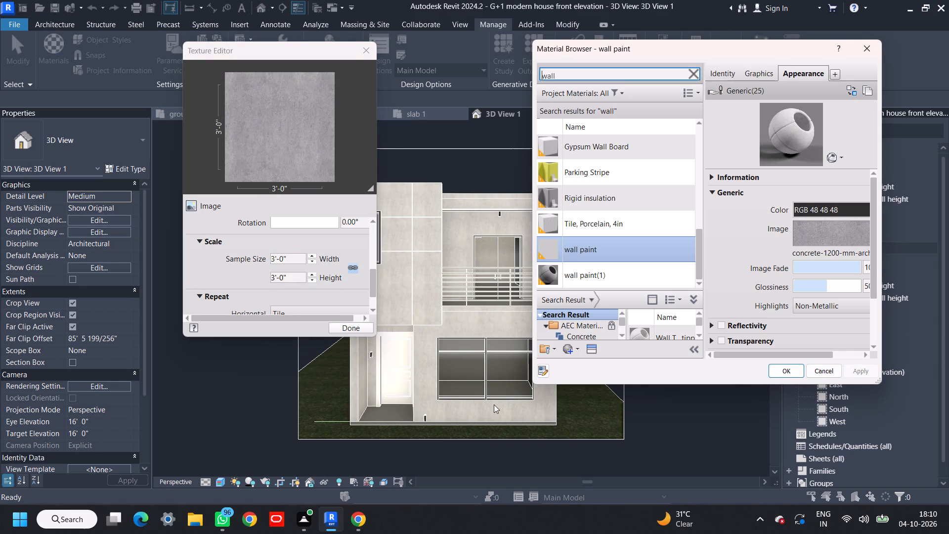
pyautogui.click(783, 373)
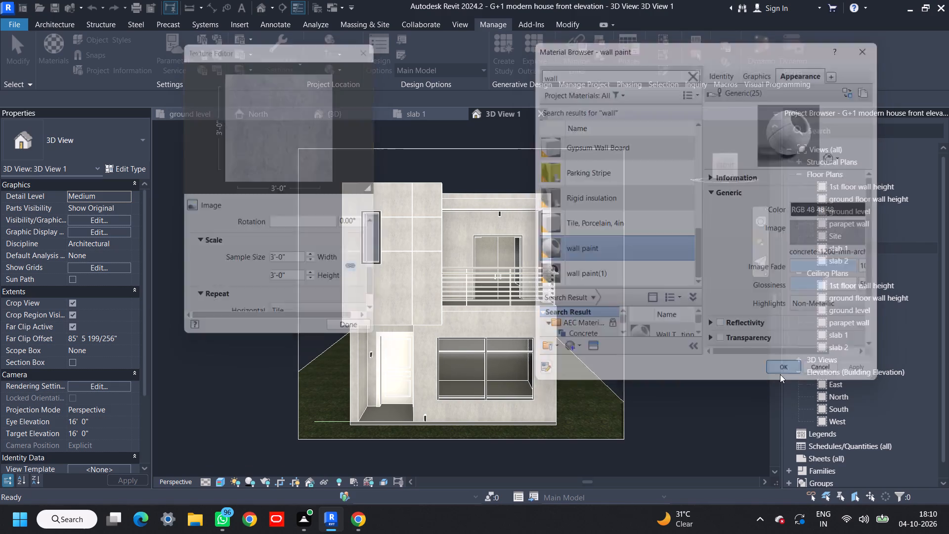
# Darken the wall paint material's concrete image to brightness 50, apply it and close the material settings.
pyautogui.scroll(8, 527, 289)
pyautogui.scroll(-4, 575, 278)
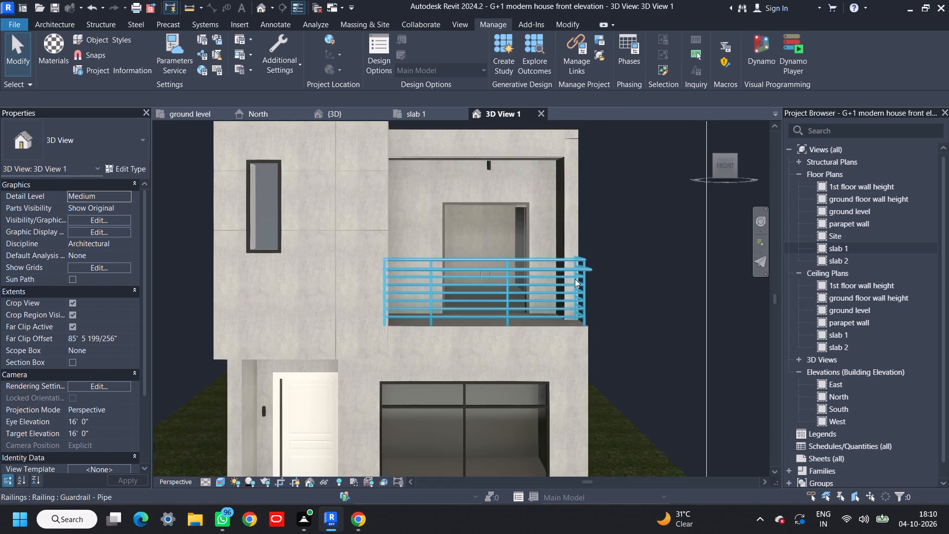
pyautogui.scroll(-2, 575, 279)
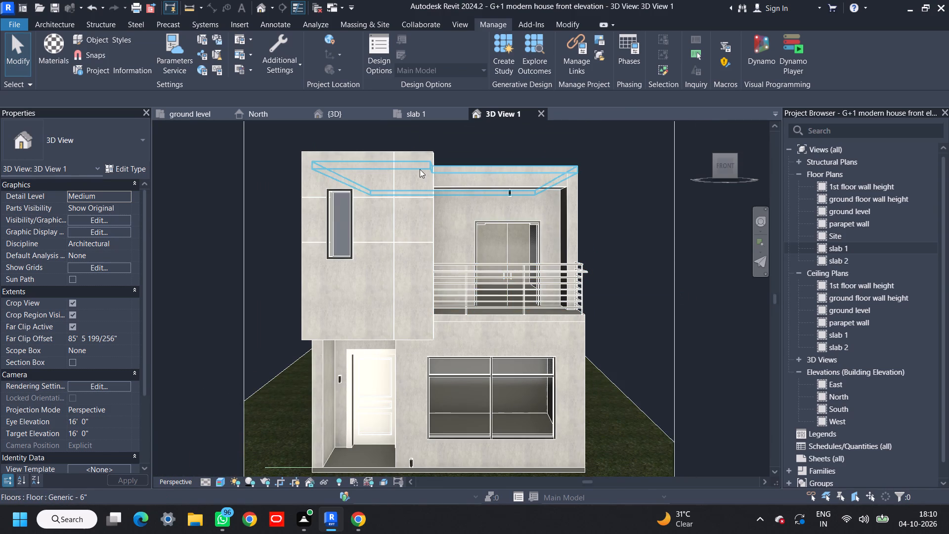
pyautogui.click(50, 52)
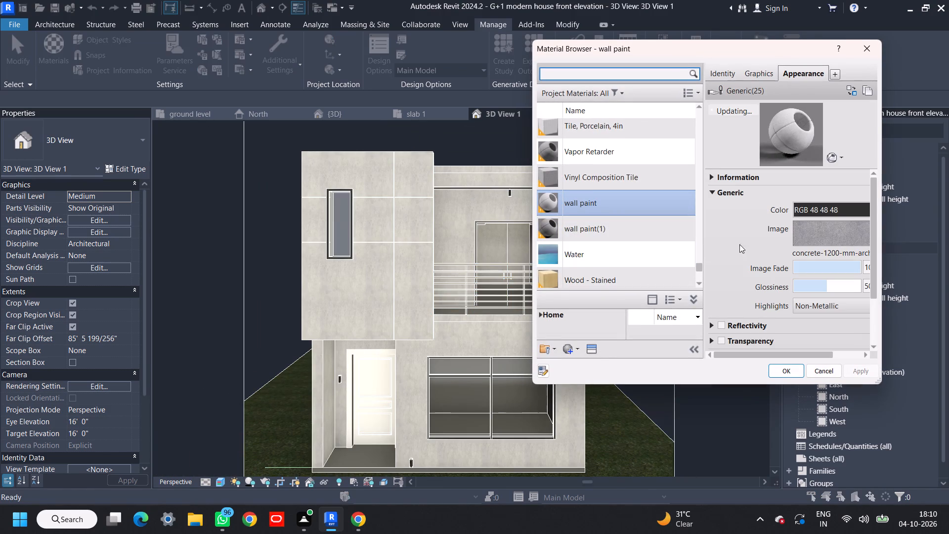
pyautogui.click(826, 234)
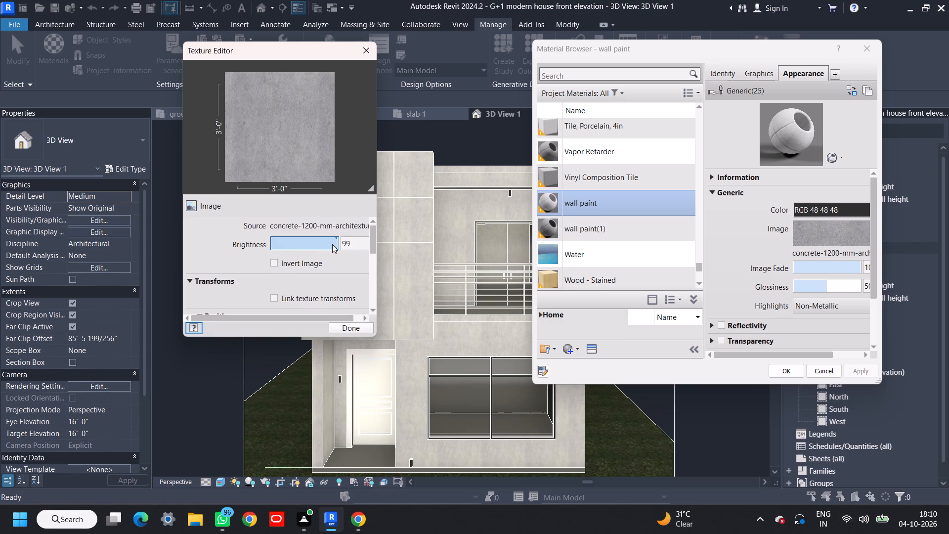
pyautogui.moveTo(333, 245); pyautogui.dragTo(297, 246)
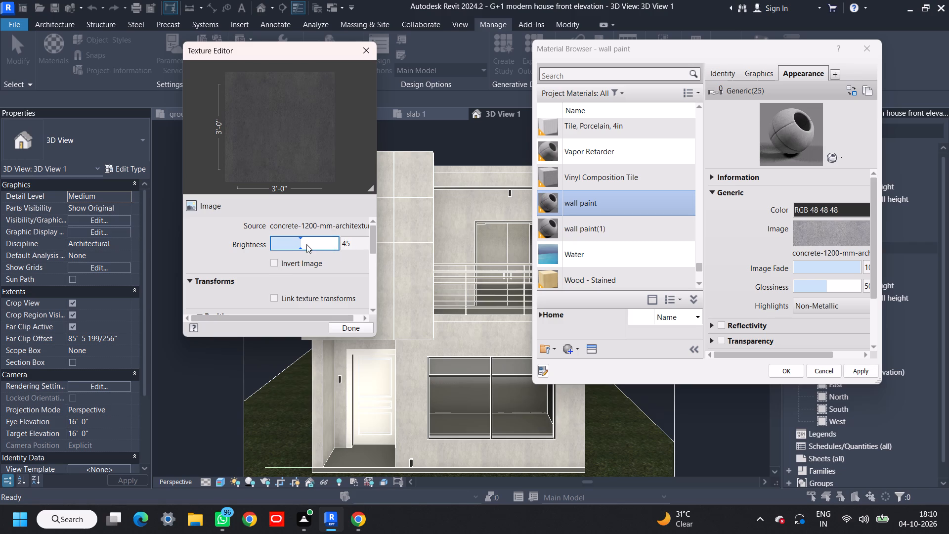
pyautogui.click(298, 244)
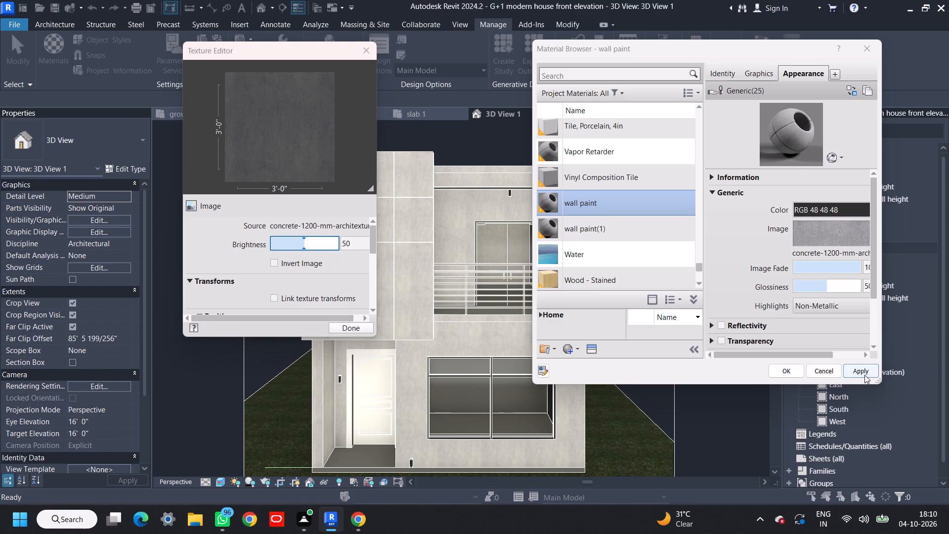
pyautogui.click(864, 375)
pyautogui.click(783, 370)
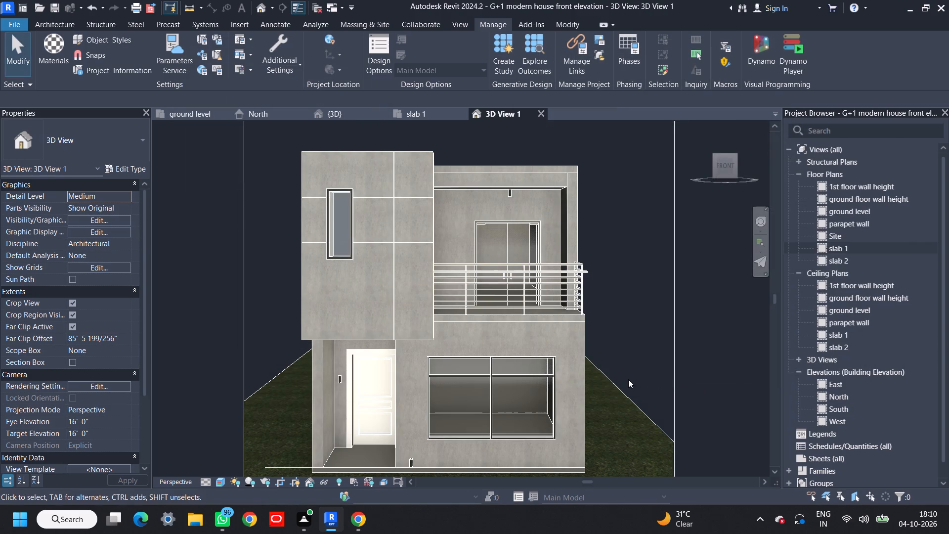
# Darken the wall paint material's concrete image to brightness 18, apply it and close the material settings.
pyautogui.moveTo(628, 377); pyautogui.dragTo(628, 353, button='middle')
pyautogui.scroll(-1, 626, 341)
pyautogui.moveTo(626, 341); pyautogui.dragTo(609, 343, button='middle')
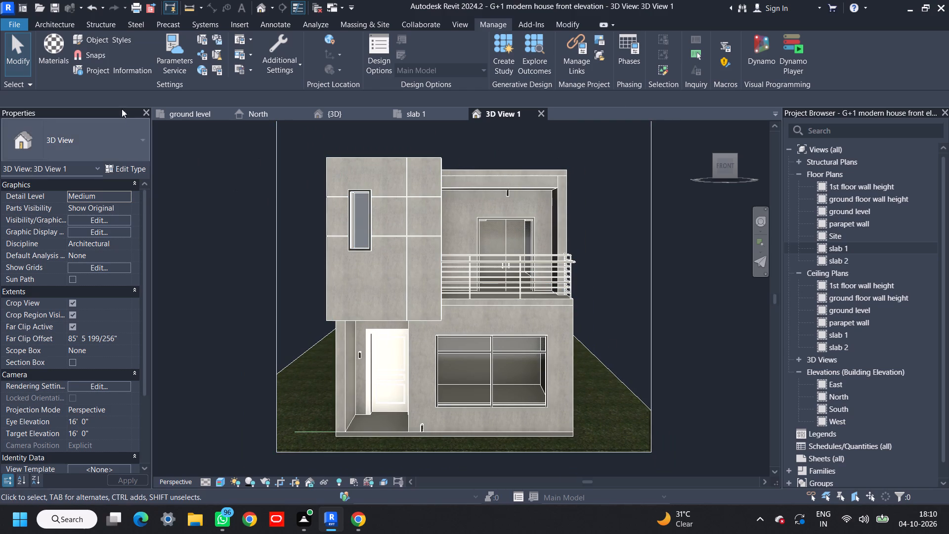
pyautogui.click(35, 59)
pyautogui.click(55, 44)
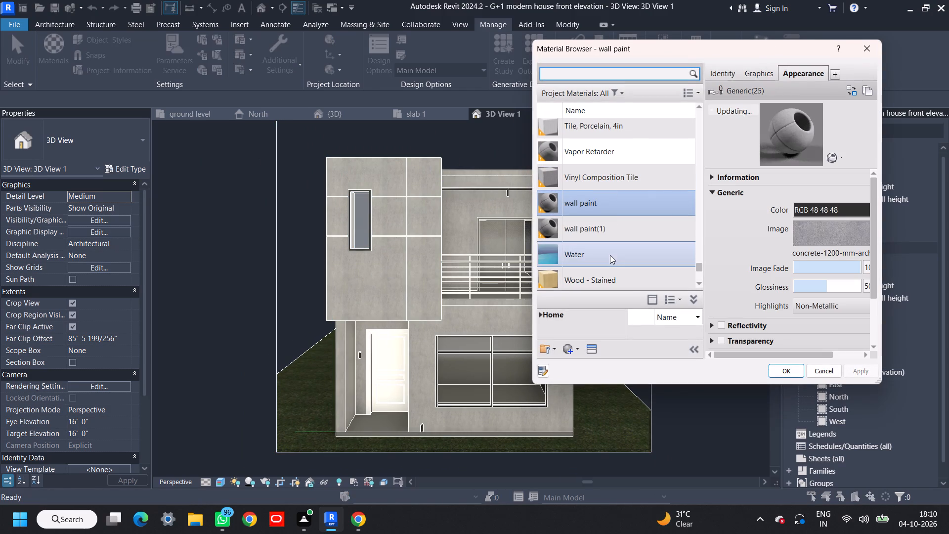
pyautogui.click(797, 140)
pyautogui.click(821, 228)
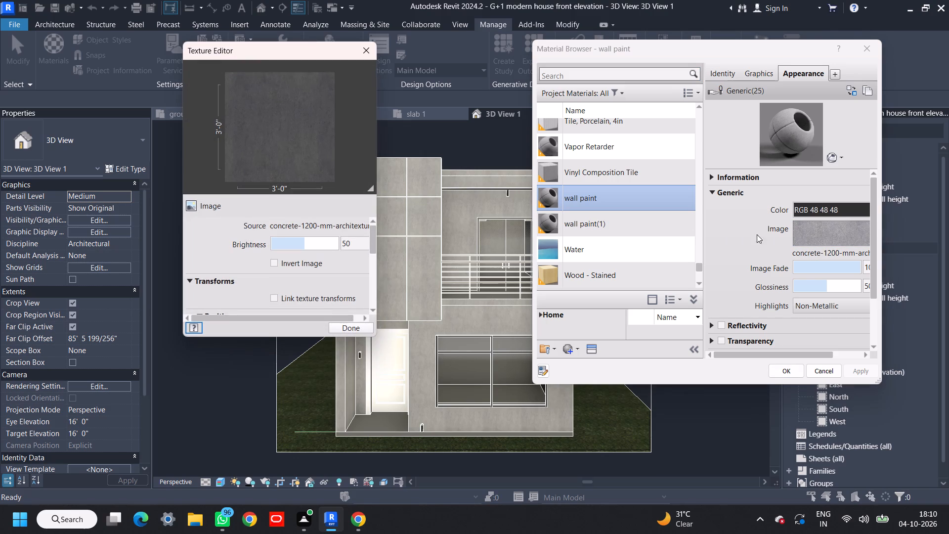
pyautogui.moveTo(304, 244); pyautogui.dragTo(283, 244)
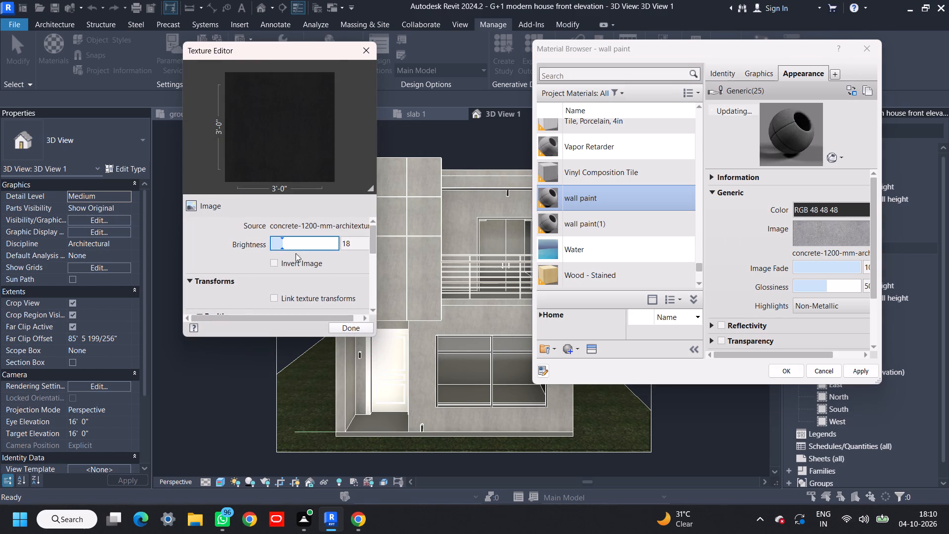
pyautogui.click(356, 331)
pyautogui.click(873, 368)
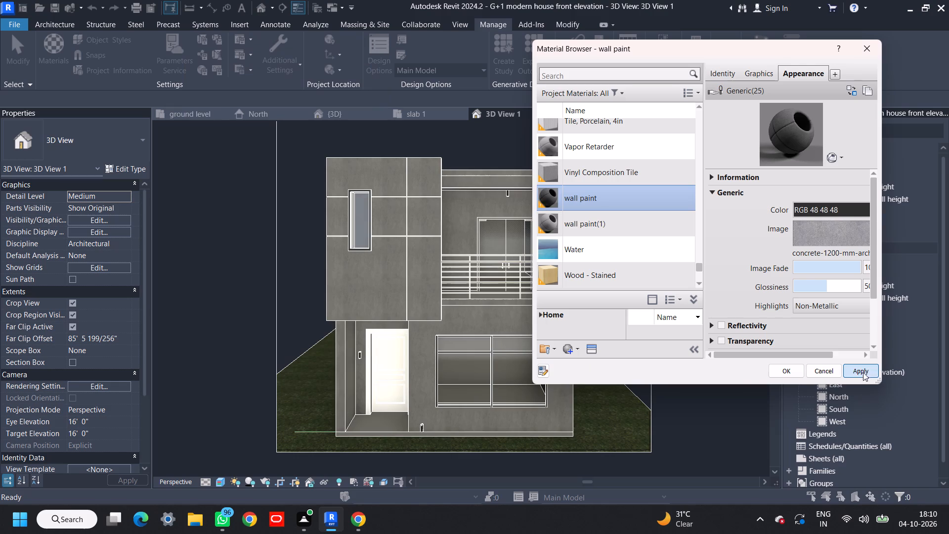
pyautogui.click(793, 373)
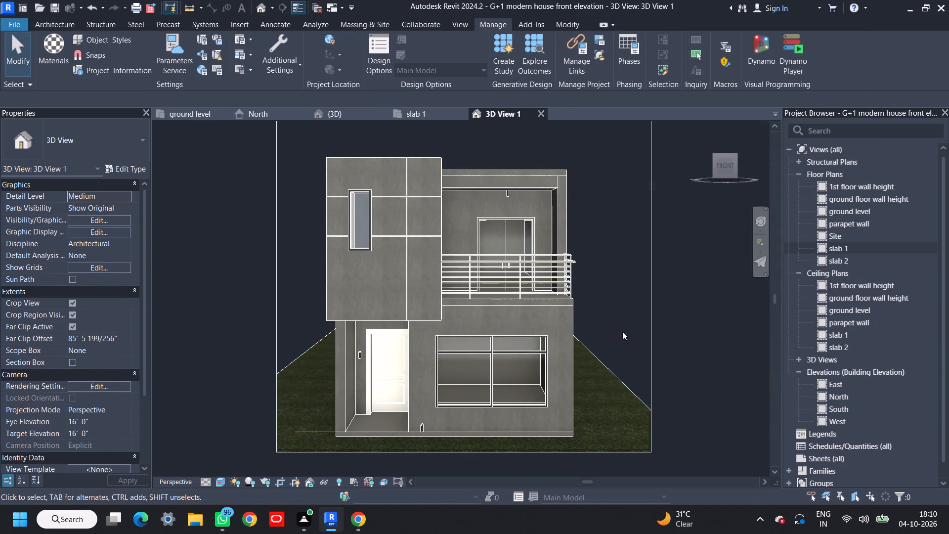
# Start an in-place model in the Generic Models category, keeping the default name.
pyautogui.moveTo(628, 322); pyautogui.dragTo(626, 320, button='middle')
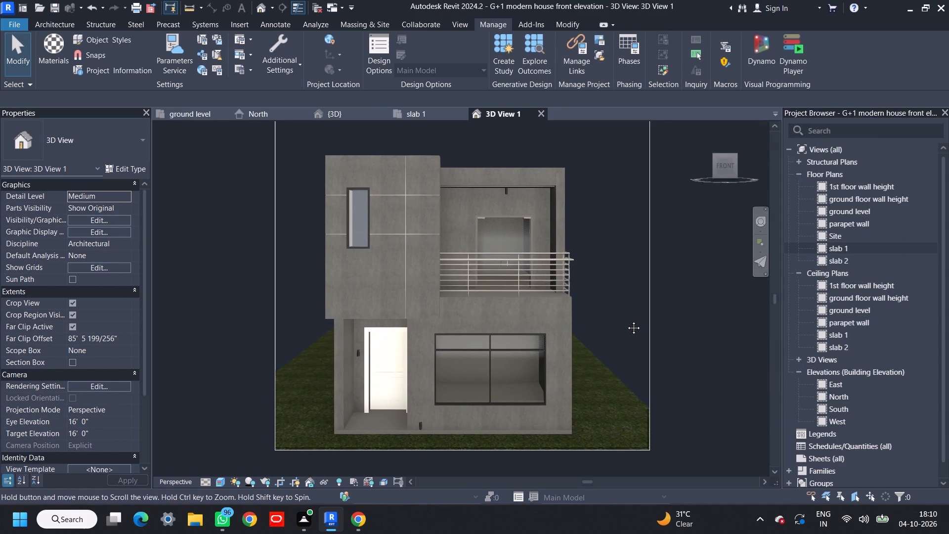
pyautogui.moveTo(626, 320); pyautogui.dragTo(626, 319, button='middle')
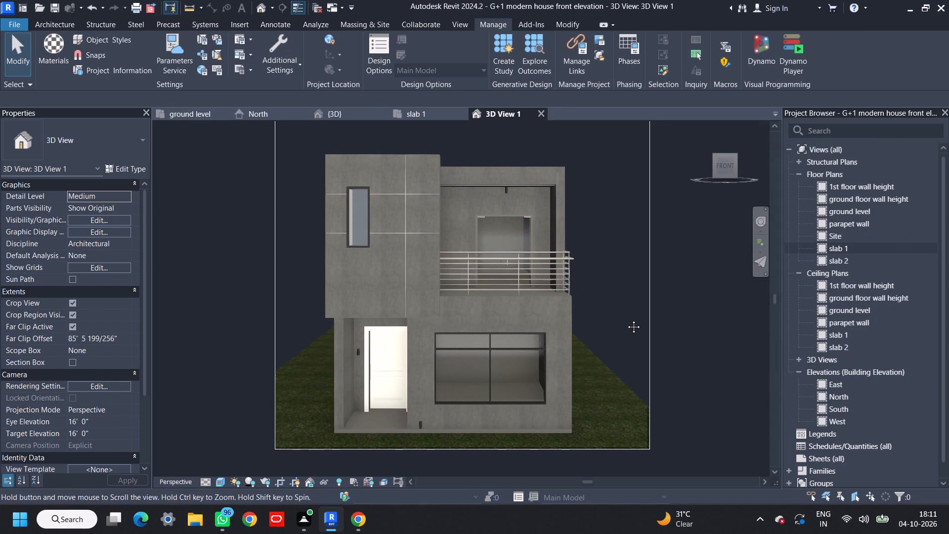
pyautogui.moveTo(626, 319); pyautogui.dragTo(636, 315, button='middle')
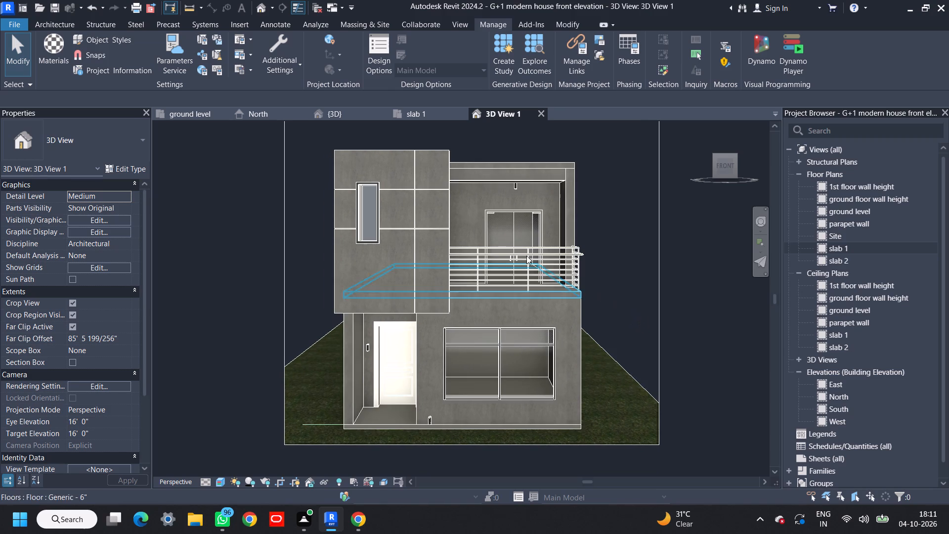
pyautogui.scroll(3, 472, 179)
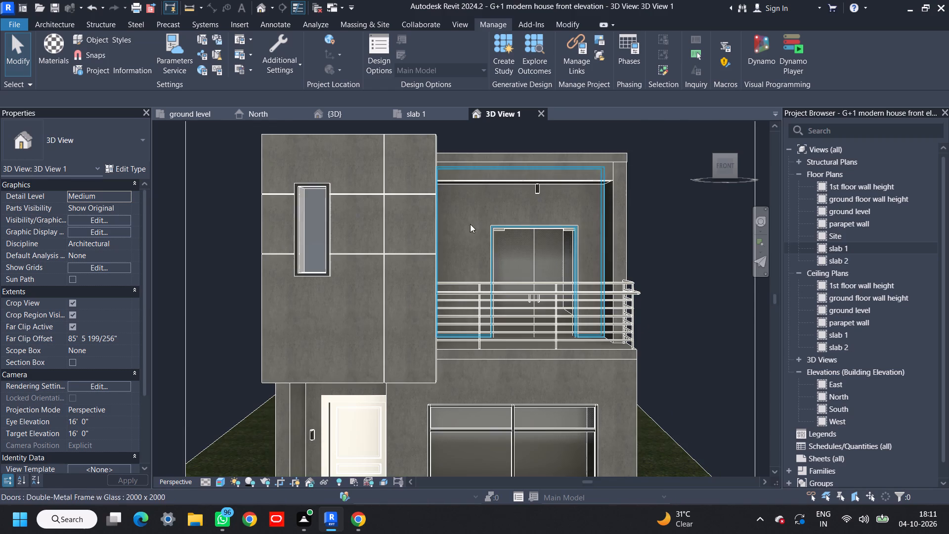
pyautogui.click(70, 24)
pyautogui.click(133, 74)
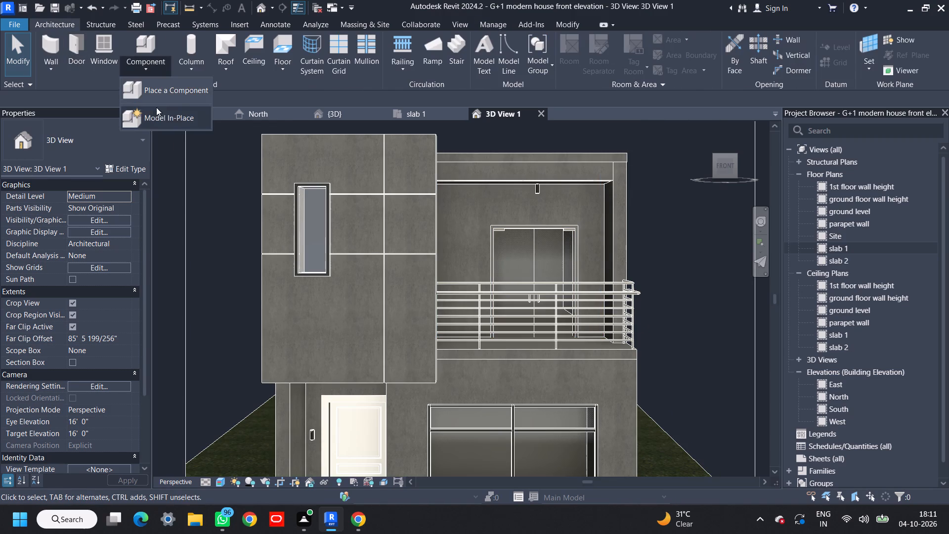
pyautogui.click(159, 112)
pyautogui.scroll(-2, 436, 241)
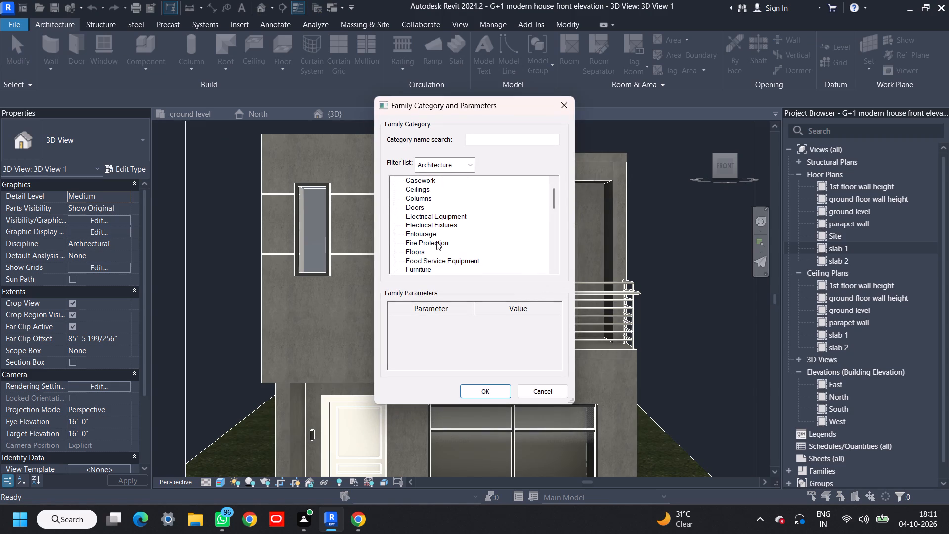
pyautogui.scroll(-4, 436, 242)
pyautogui.click(436, 244)
pyautogui.click(482, 391)
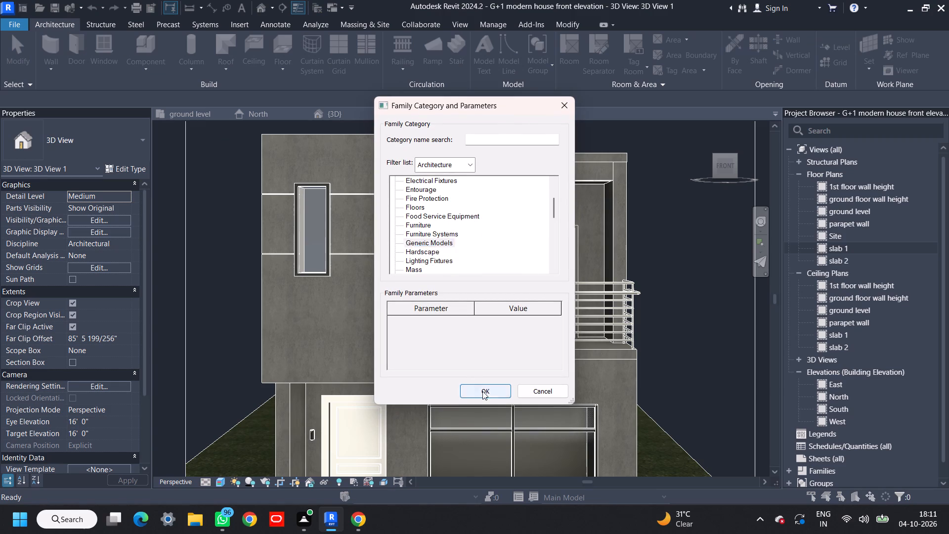
pyautogui.click(474, 279)
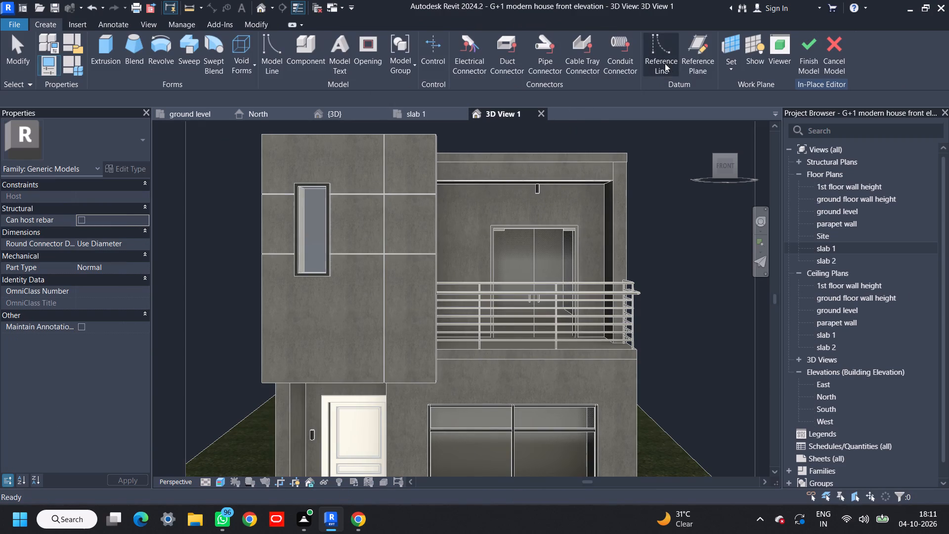
# Set the work plane to the balcony's back wall and sketch an extrusion rectangle around the double glass door's outer frame, corner to corner.
pyautogui.click(734, 67)
pyautogui.click(741, 113)
pyautogui.click(536, 208)
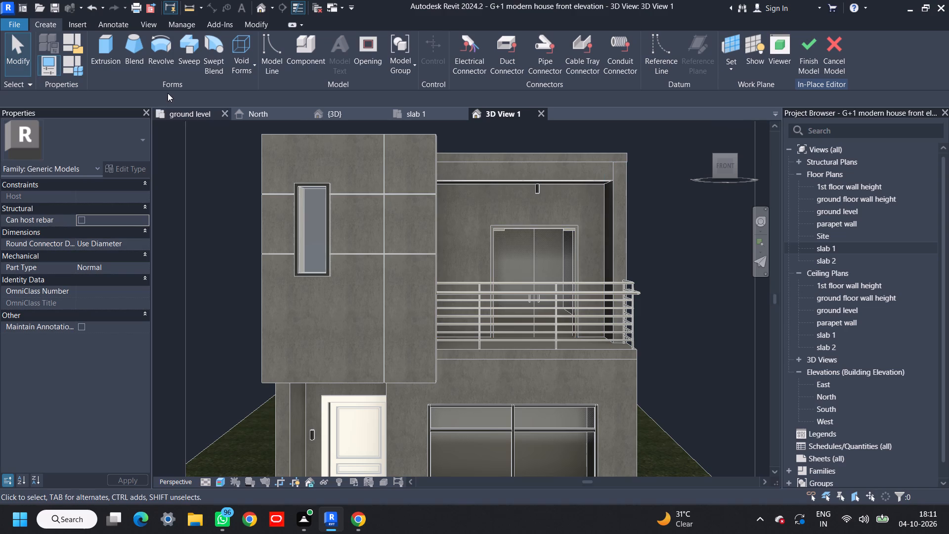
pyautogui.click(101, 45)
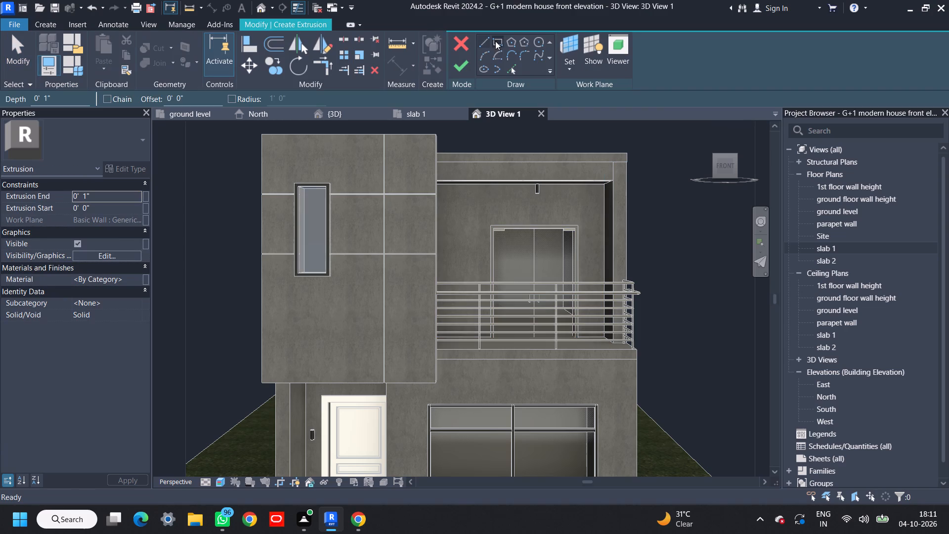
pyautogui.click(496, 41)
pyautogui.scroll(9, 492, 194)
pyautogui.click(467, 241)
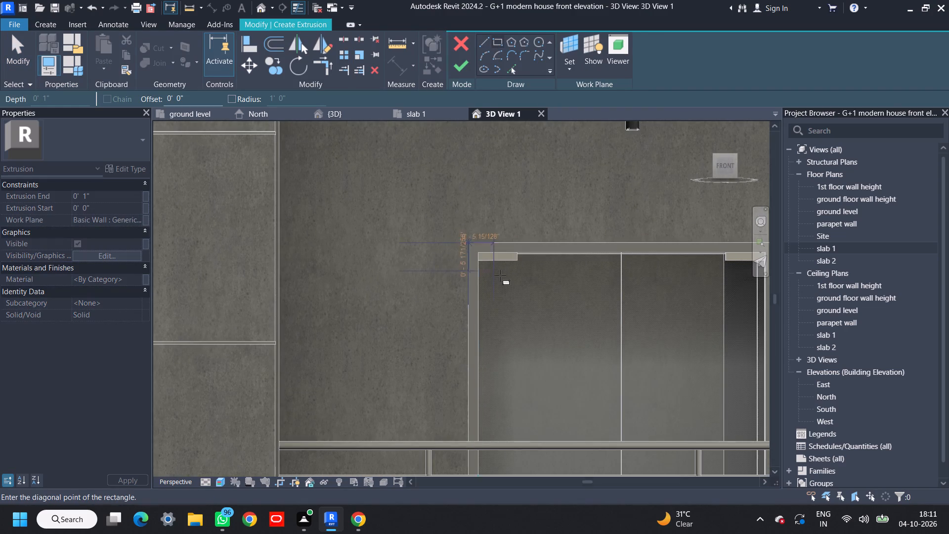
pyautogui.scroll(-9, 501, 278)
pyautogui.scroll(12, 590, 372)
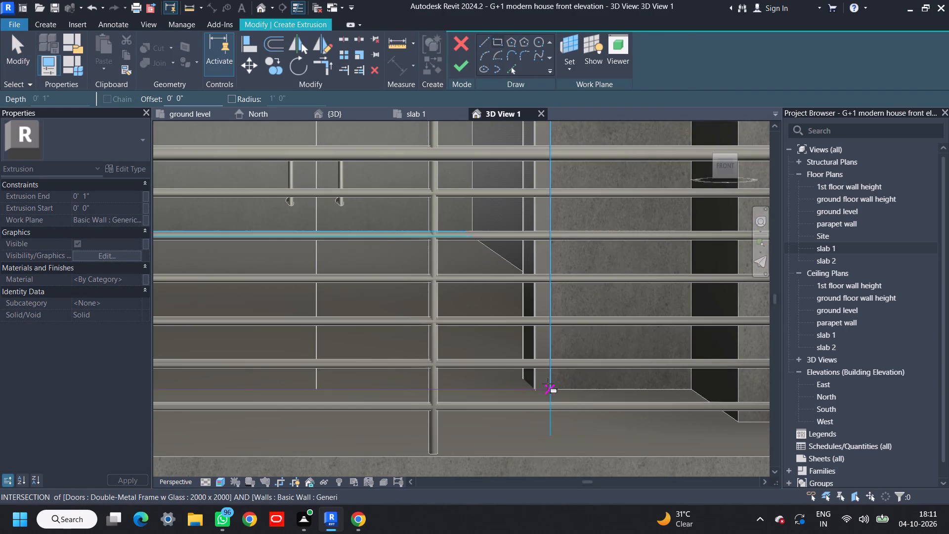
pyautogui.scroll(10, 546, 384)
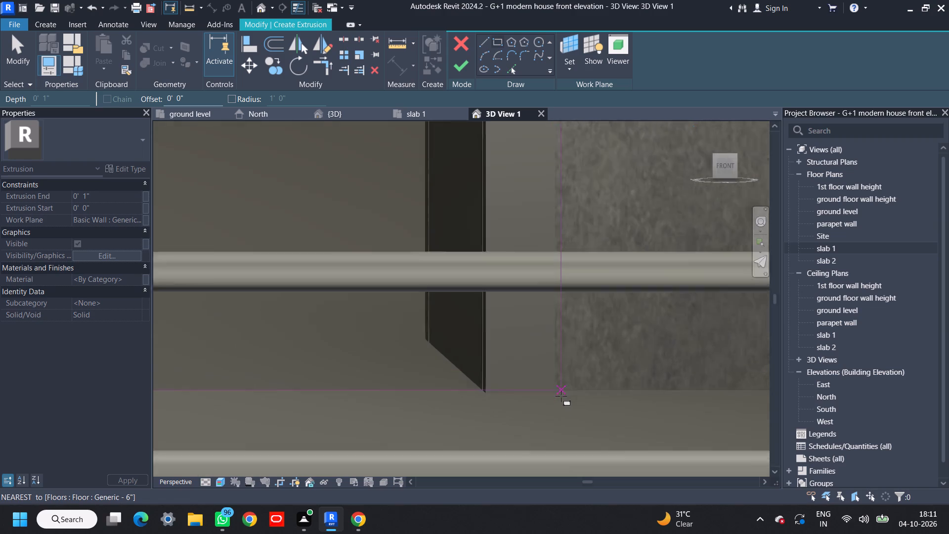
pyautogui.scroll(6, 561, 396)
pyautogui.scroll(-3, 563, 390)
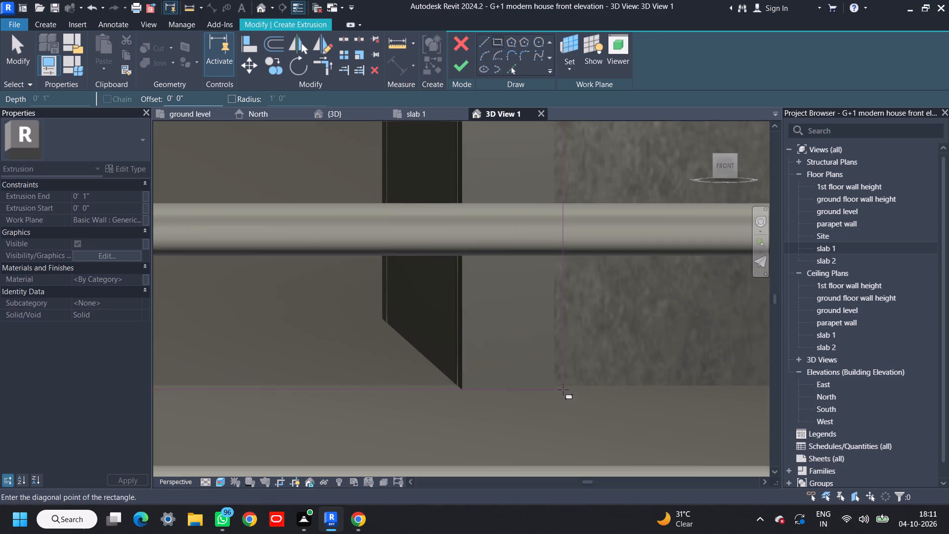
pyautogui.keyDown('shift'); pyautogui.moveTo(571, 390); pyautogui.dragTo(549, 393, button='middle'); pyautogui.keyUp('shift')
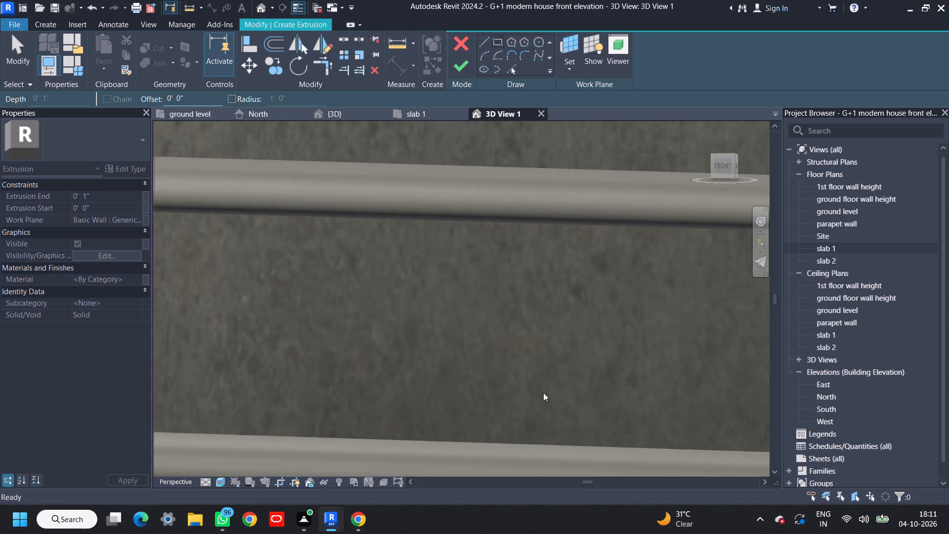
pyautogui.scroll(-9, 498, 395)
pyautogui.moveTo(406, 434); pyautogui.dragTo(404, 387, button='middle')
pyautogui.scroll(13, 378, 386)
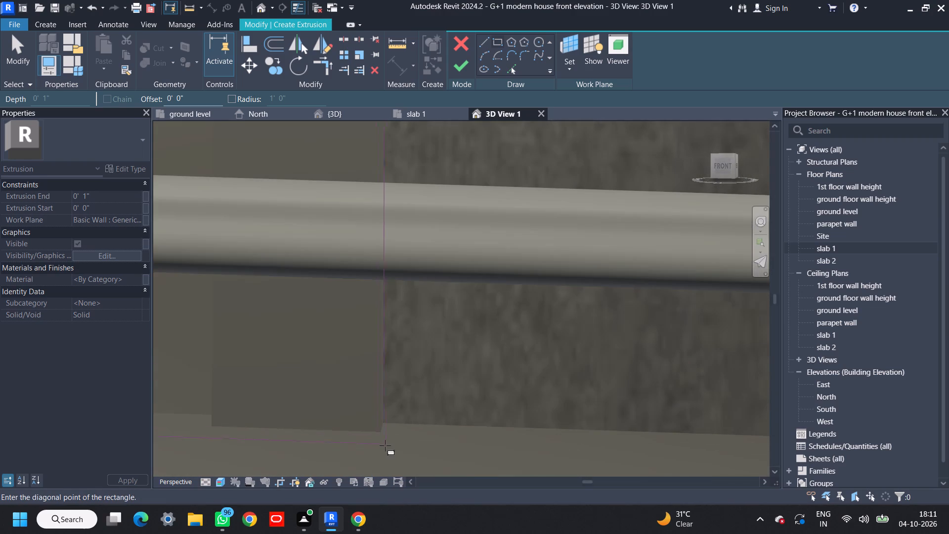
pyautogui.scroll(4, 378, 430)
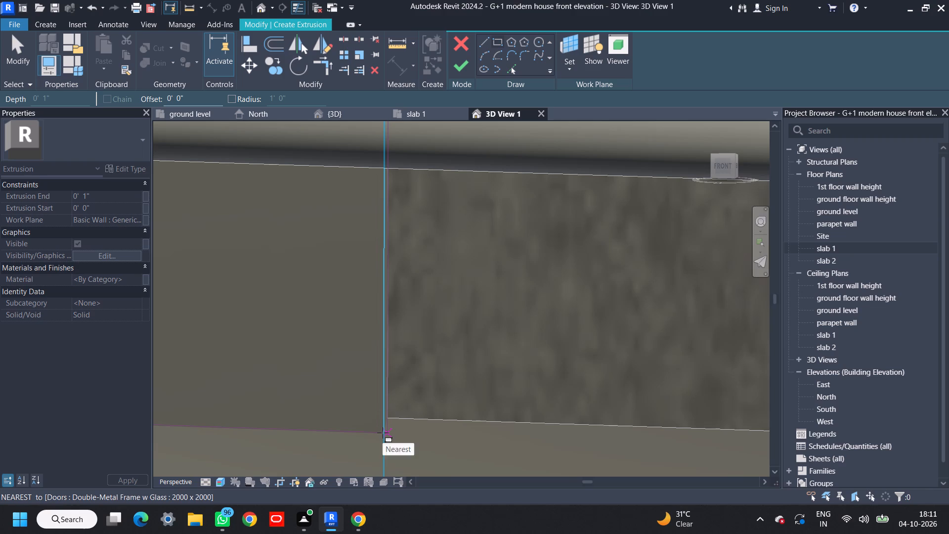
pyautogui.click(385, 416)
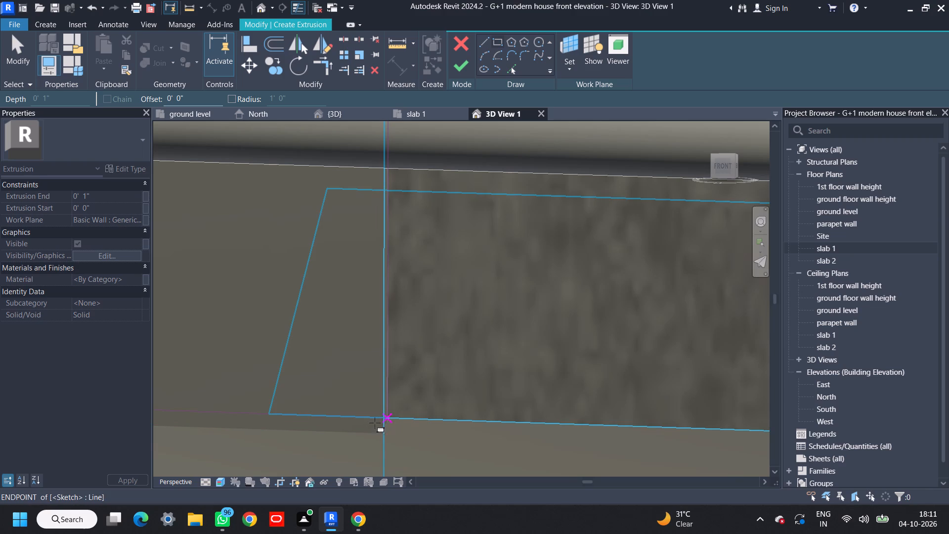
# Draw a 2" horizontal sketch line outward from the extrusion rectangle's lower-right corner, along the base of the balcony's back wall.
pyautogui.scroll(-5, 374, 424)
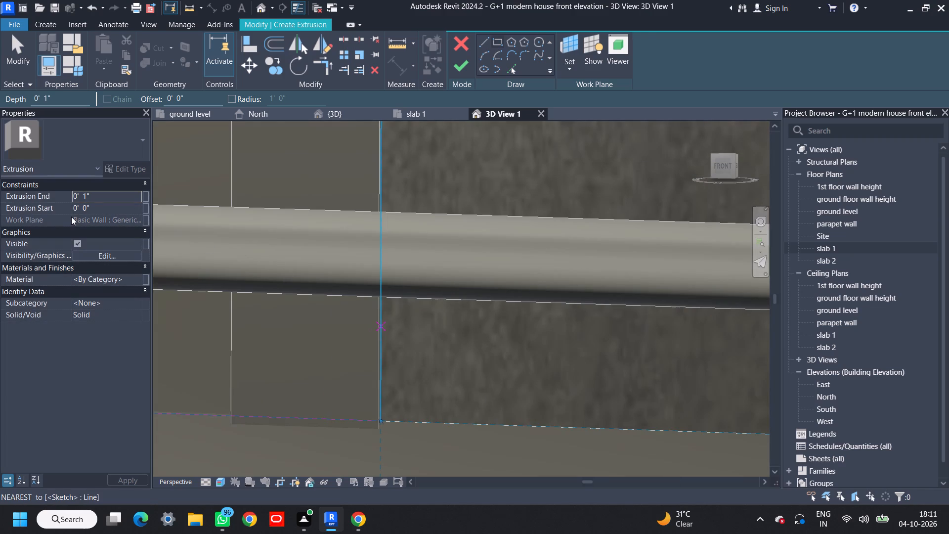
pyautogui.scroll(-6, 425, 381)
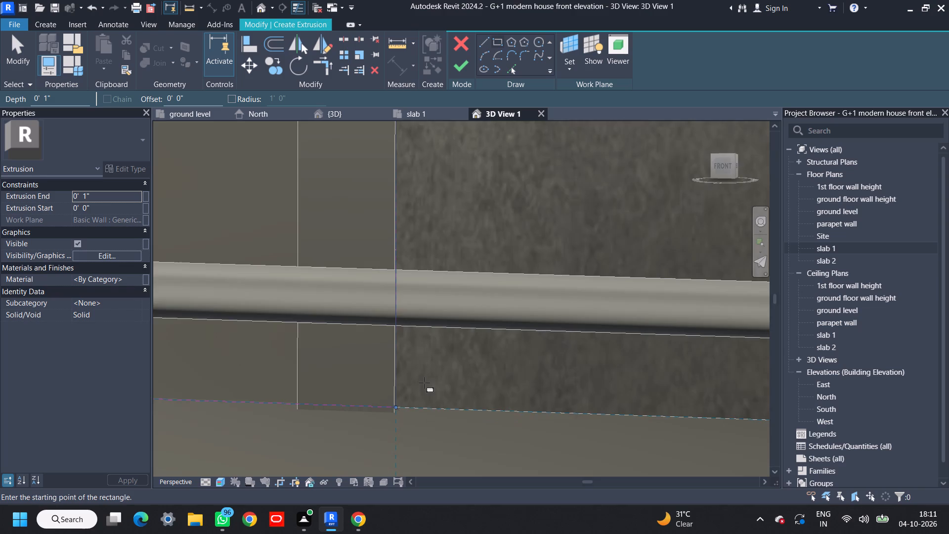
pyautogui.scroll(-3, 424, 387)
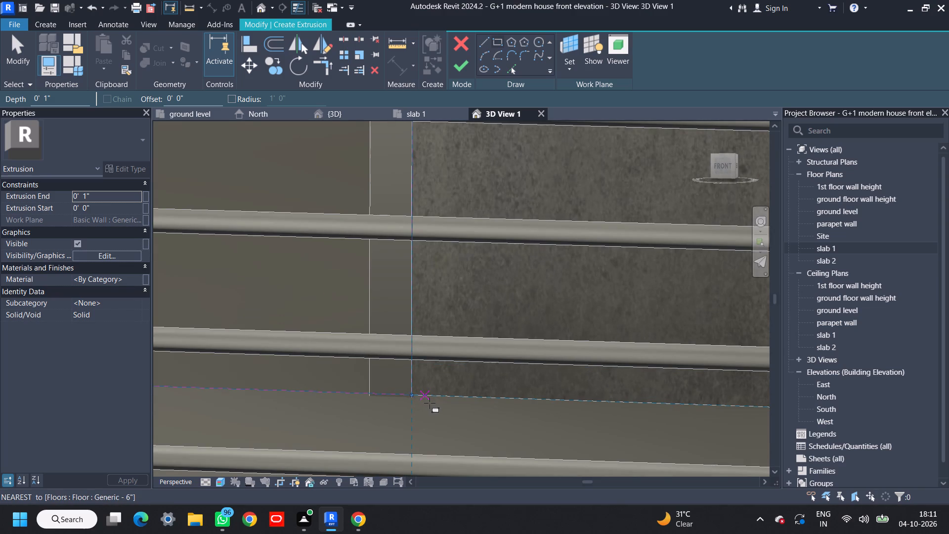
pyautogui.scroll(-10, 431, 402)
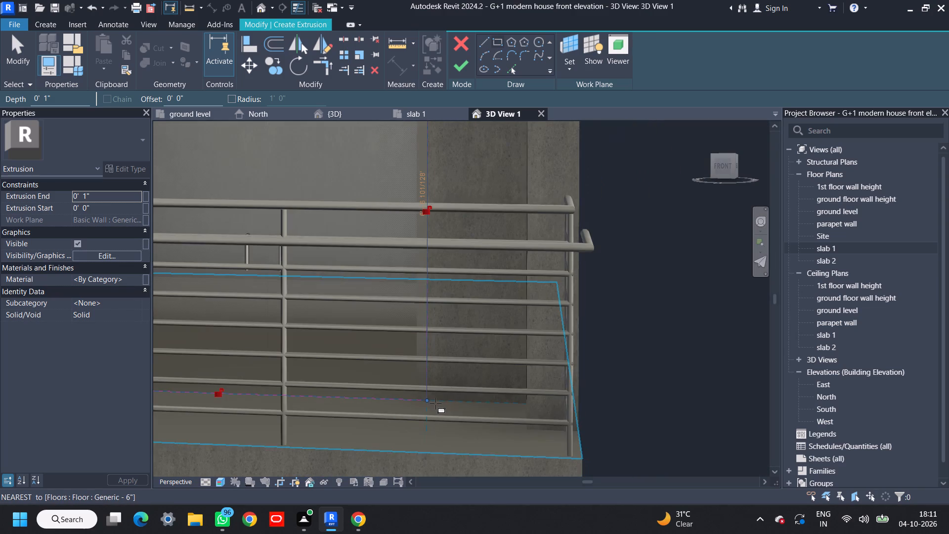
pyautogui.scroll(-2, 435, 403)
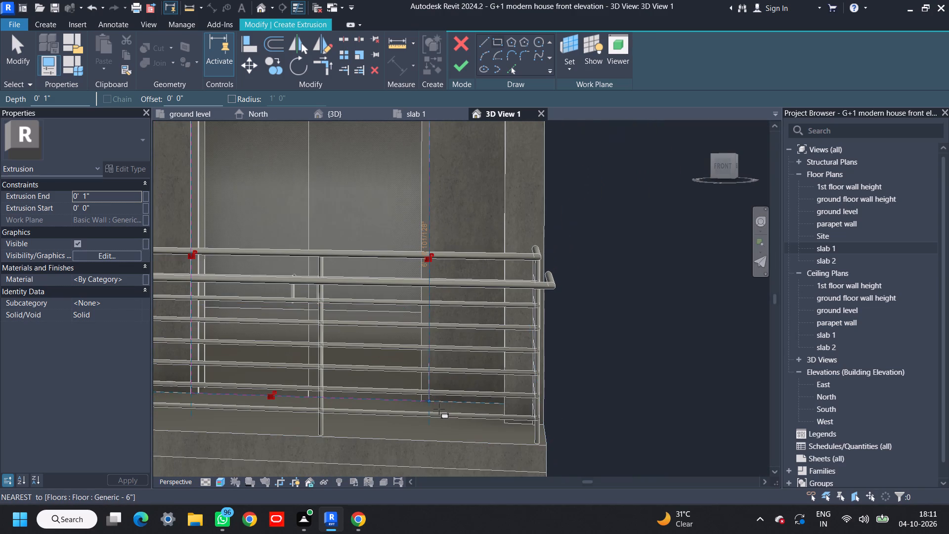
pyautogui.scroll(7, 440, 409)
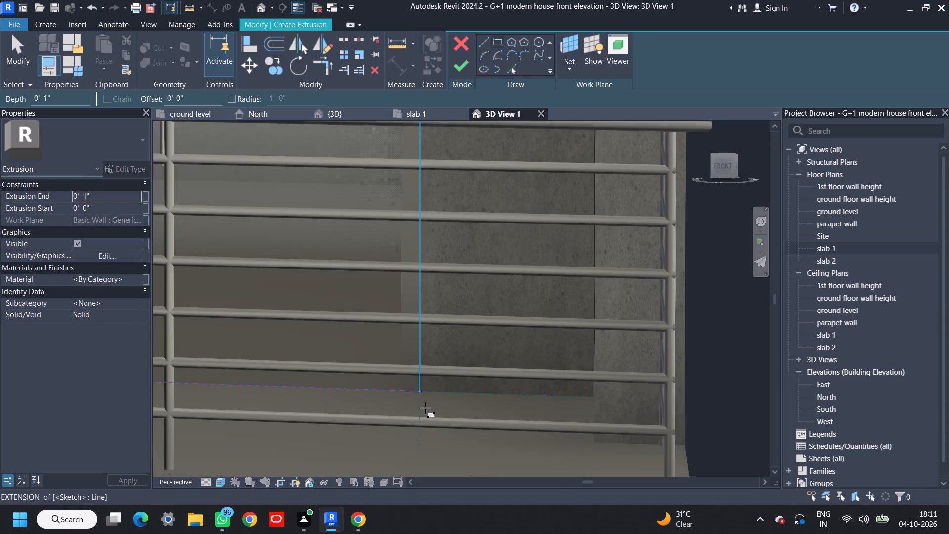
pyautogui.scroll(5, 423, 406)
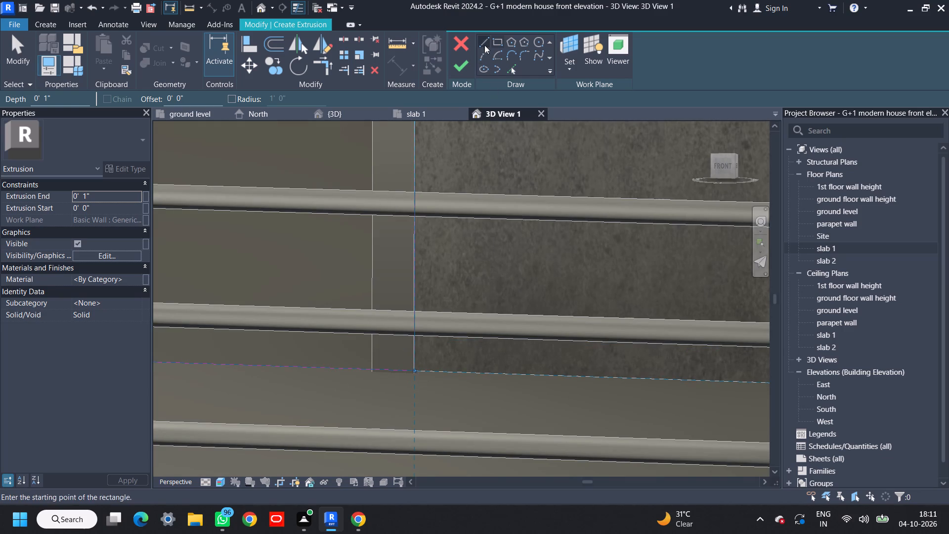
pyautogui.click(484, 42)
pyautogui.scroll(3, 445, 357)
pyautogui.scroll(10, 398, 386)
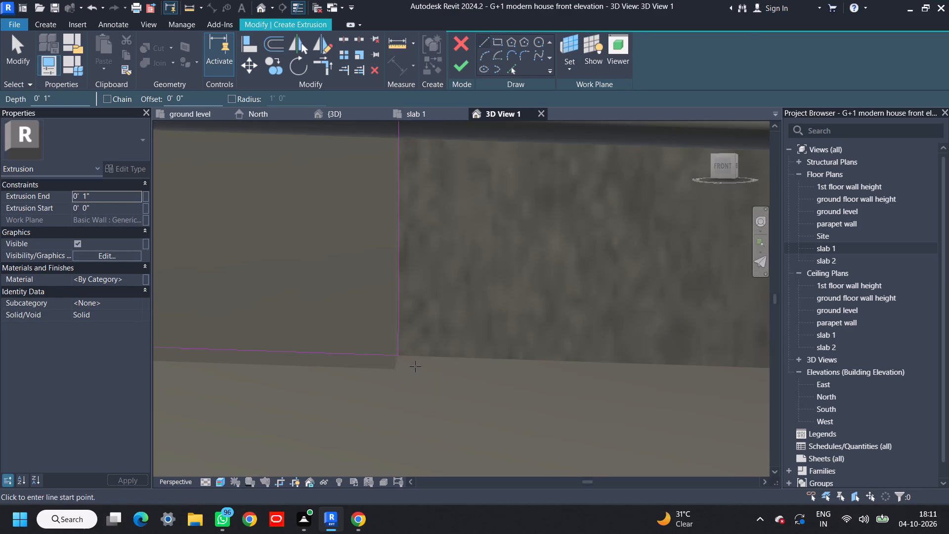
pyautogui.moveTo(416, 365); pyautogui.dragTo(468, 374, button='middle')
pyautogui.keyDown('shift'); pyautogui.middleClick(473, 372); pyautogui.keyUp('shift')
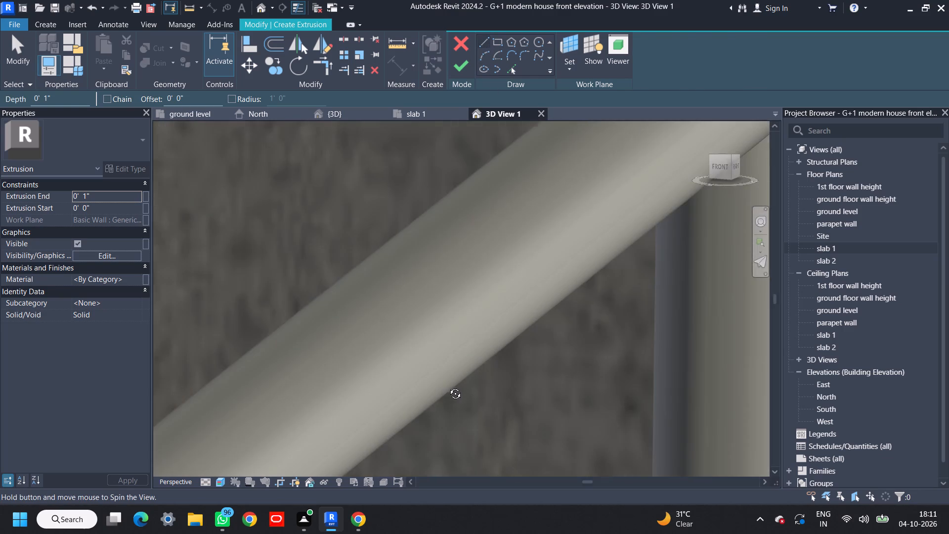
pyautogui.scroll(9, 488, 258)
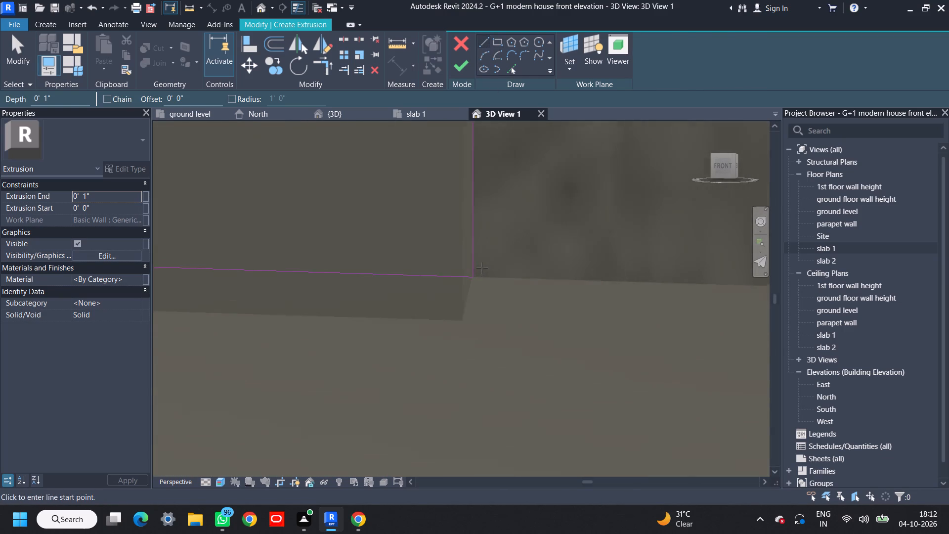
pyautogui.scroll(10, 482, 268)
pyautogui.click(453, 283)
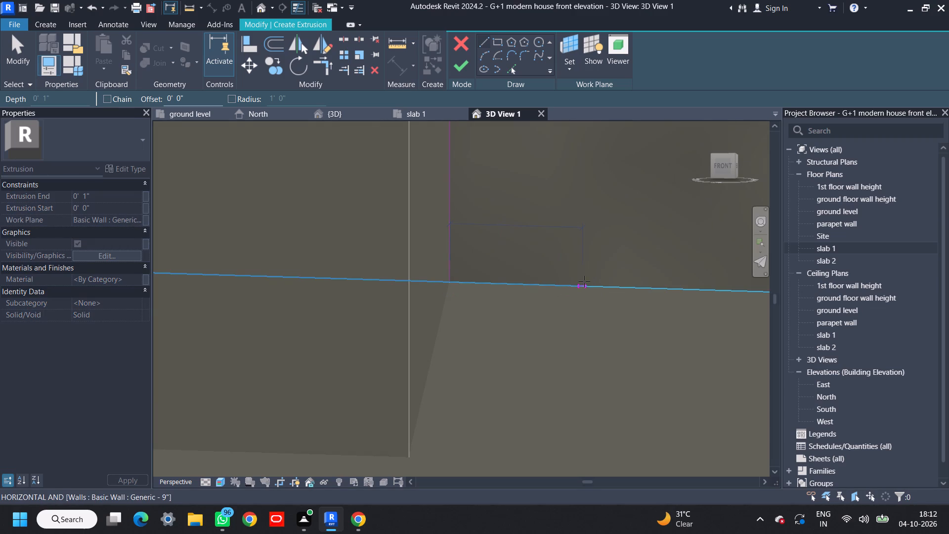
pyautogui.press('1')
pyautogui.press('BackSpace')
pyautogui.write('2"')
pyautogui.press('Return')
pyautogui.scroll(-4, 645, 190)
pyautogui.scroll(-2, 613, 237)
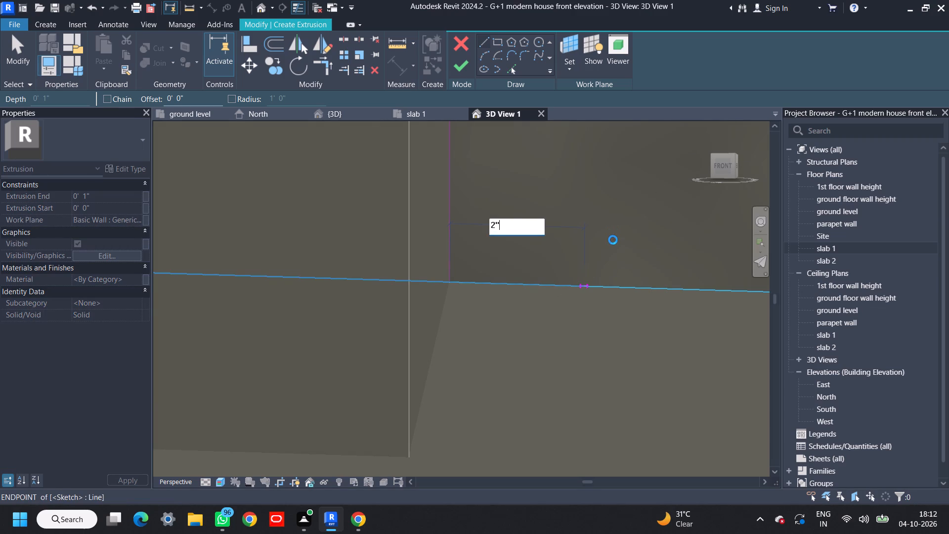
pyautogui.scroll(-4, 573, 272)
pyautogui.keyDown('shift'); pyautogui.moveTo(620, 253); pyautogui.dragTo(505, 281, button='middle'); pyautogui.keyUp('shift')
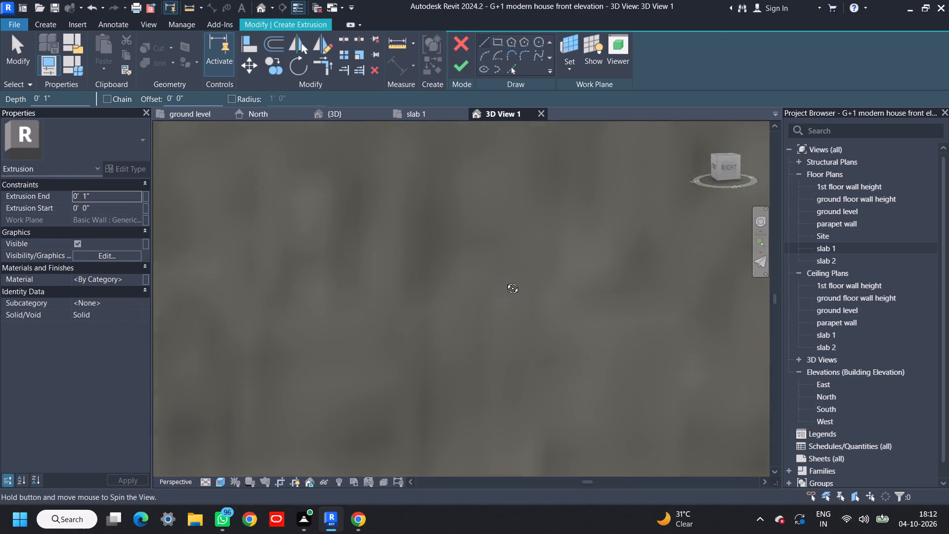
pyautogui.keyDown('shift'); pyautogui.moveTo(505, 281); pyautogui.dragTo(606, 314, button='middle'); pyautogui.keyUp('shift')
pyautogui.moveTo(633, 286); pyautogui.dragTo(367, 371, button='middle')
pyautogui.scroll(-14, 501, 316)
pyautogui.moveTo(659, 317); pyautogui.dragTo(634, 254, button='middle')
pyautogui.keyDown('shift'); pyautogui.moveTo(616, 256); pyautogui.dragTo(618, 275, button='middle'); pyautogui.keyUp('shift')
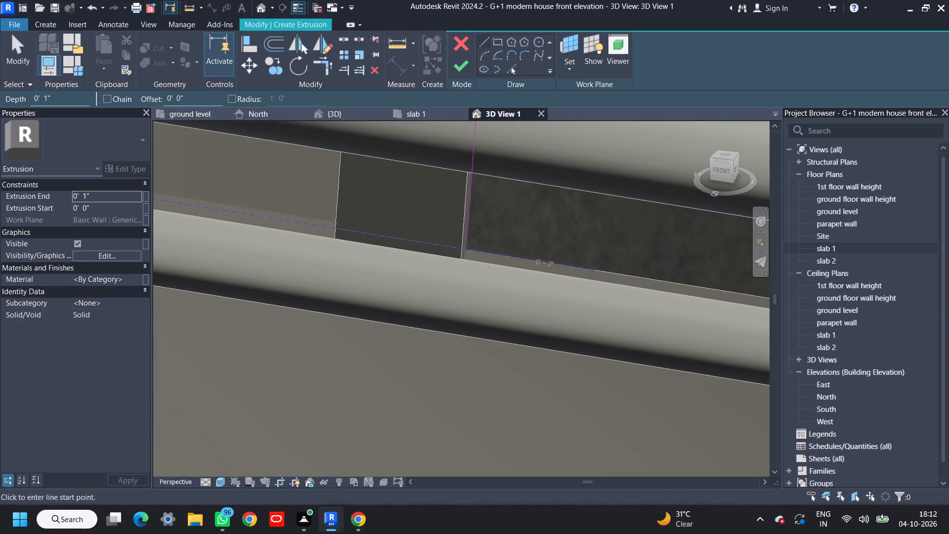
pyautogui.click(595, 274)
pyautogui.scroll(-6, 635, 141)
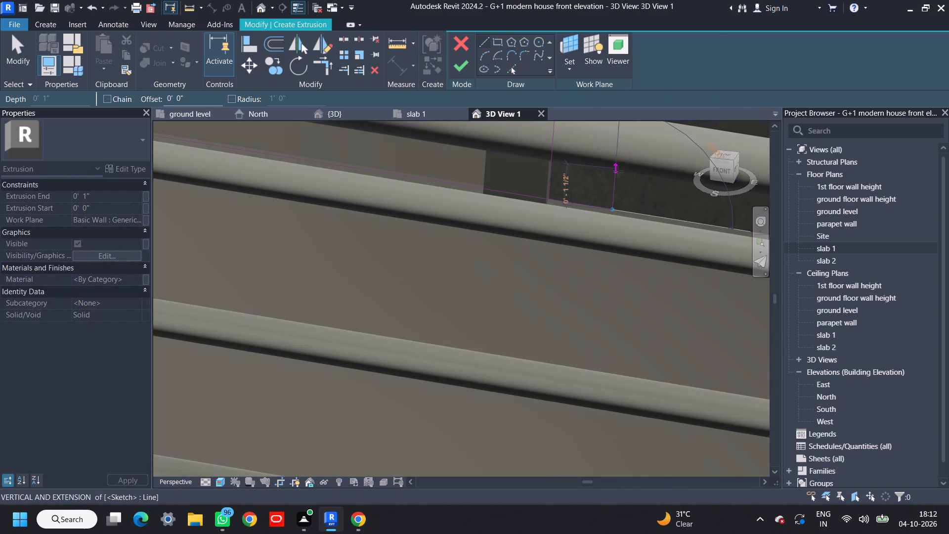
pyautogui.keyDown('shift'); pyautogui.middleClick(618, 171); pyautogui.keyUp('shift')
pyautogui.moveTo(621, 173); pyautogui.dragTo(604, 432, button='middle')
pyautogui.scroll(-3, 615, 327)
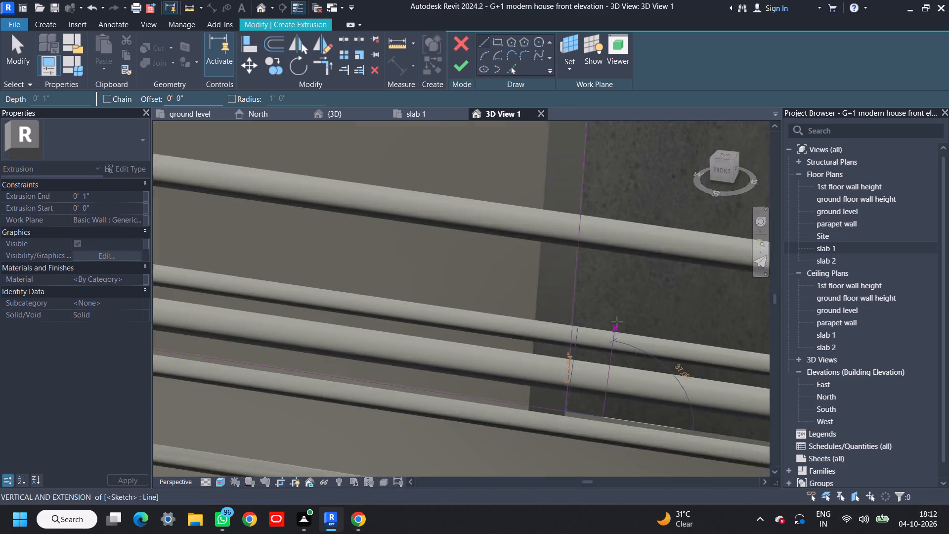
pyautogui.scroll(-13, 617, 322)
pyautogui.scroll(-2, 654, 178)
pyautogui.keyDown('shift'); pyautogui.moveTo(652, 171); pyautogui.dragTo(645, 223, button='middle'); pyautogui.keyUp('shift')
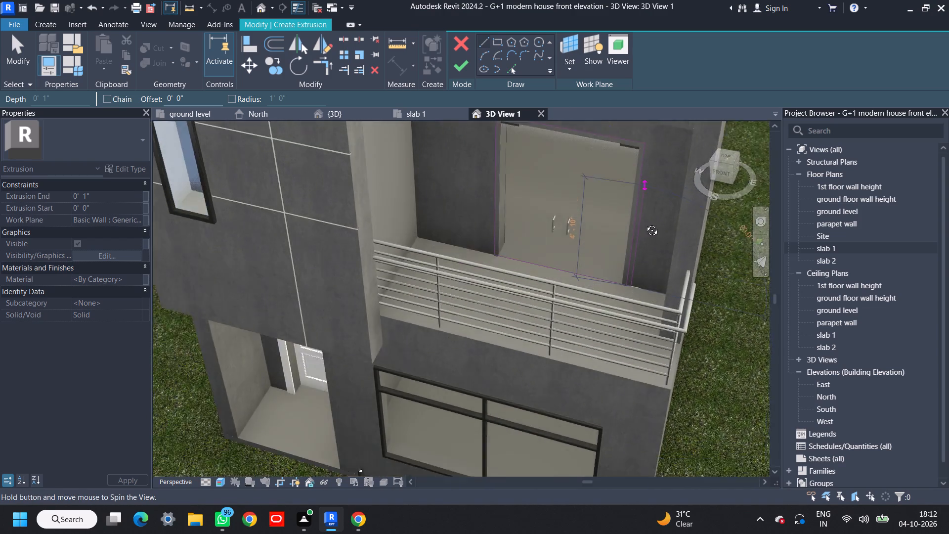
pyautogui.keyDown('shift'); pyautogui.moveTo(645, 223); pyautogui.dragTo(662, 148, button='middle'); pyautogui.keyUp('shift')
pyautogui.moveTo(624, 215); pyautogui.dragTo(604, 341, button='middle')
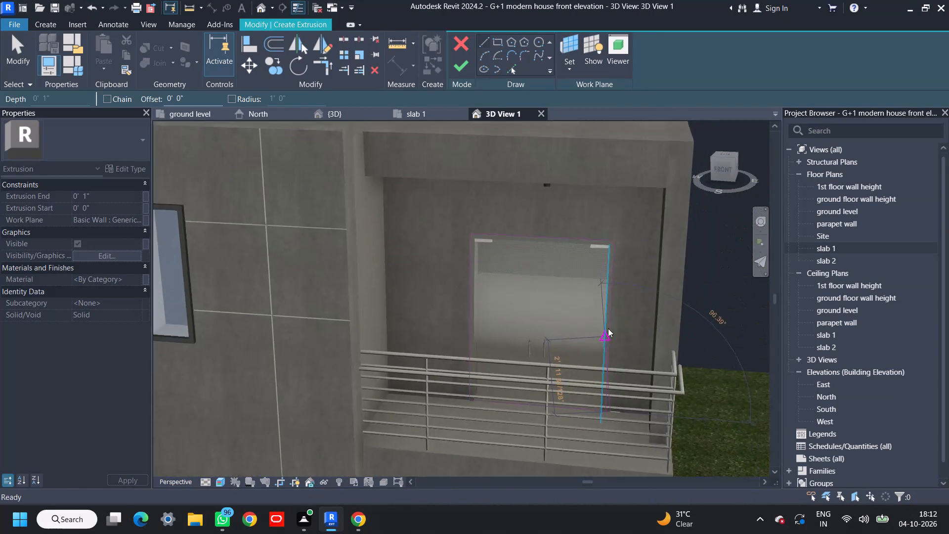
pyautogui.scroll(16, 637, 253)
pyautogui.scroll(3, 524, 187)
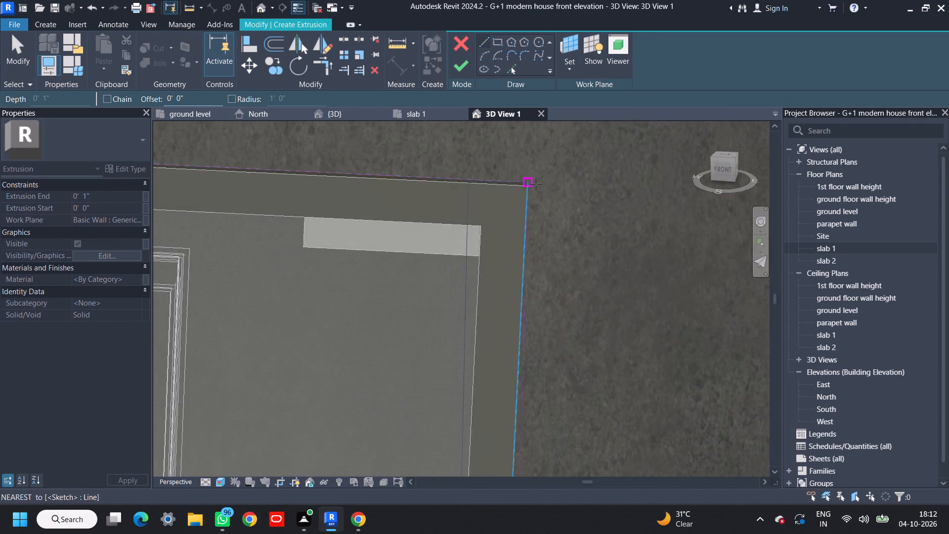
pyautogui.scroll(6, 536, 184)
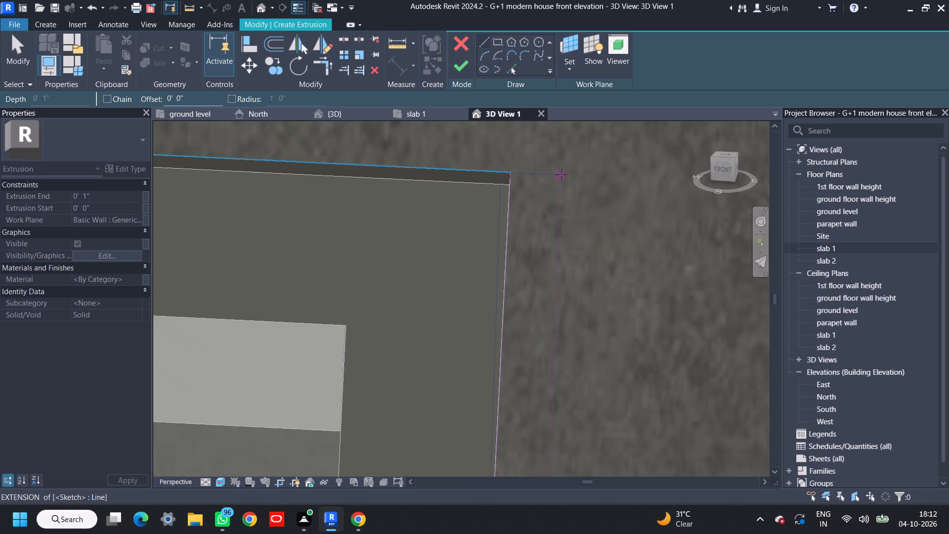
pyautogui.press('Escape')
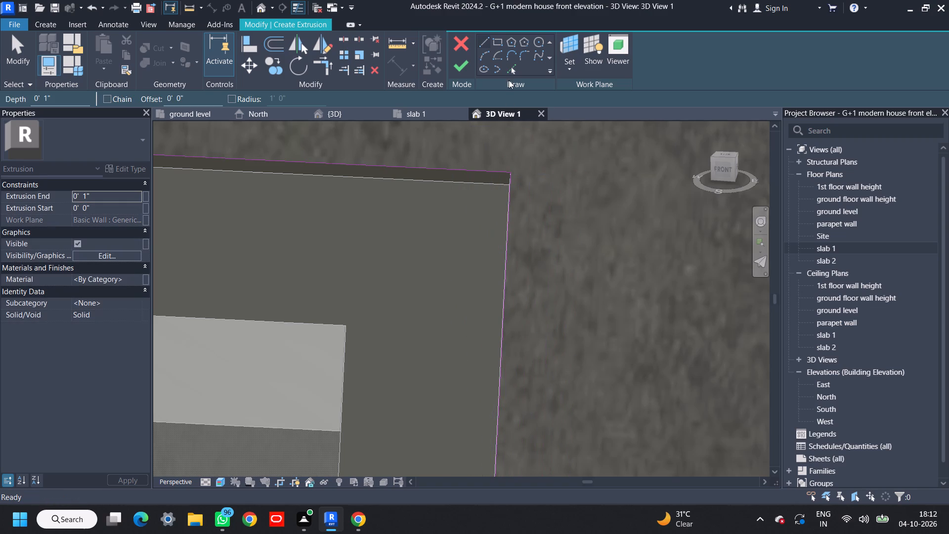
# Use Pick Lines with a 2" offset to add a sketch line outside the door frame's right edge.
pyautogui.click(512, 69)
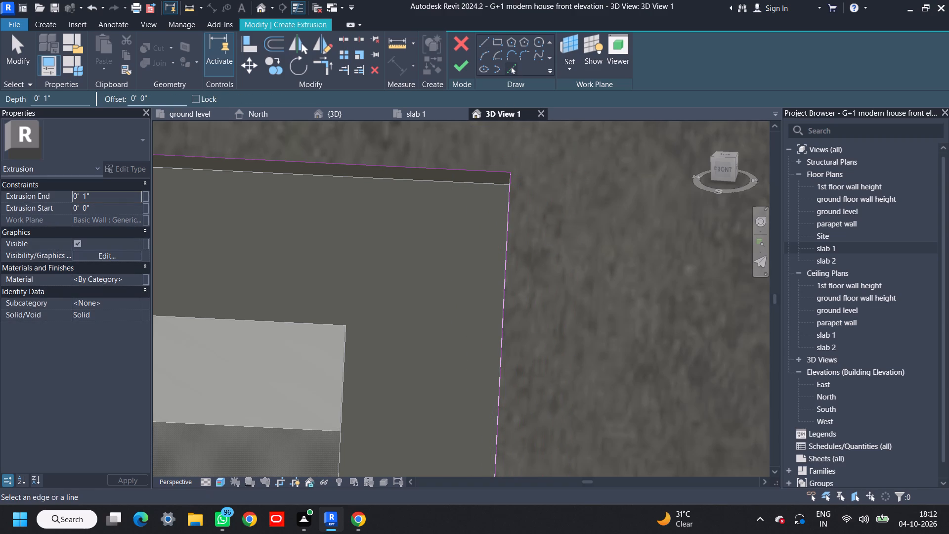
pyautogui.moveTo(158, 100); pyautogui.dragTo(99, 91)
pyautogui.press('2')
pyautogui.hotkey('shift', '"')
pyautogui.press('Return')
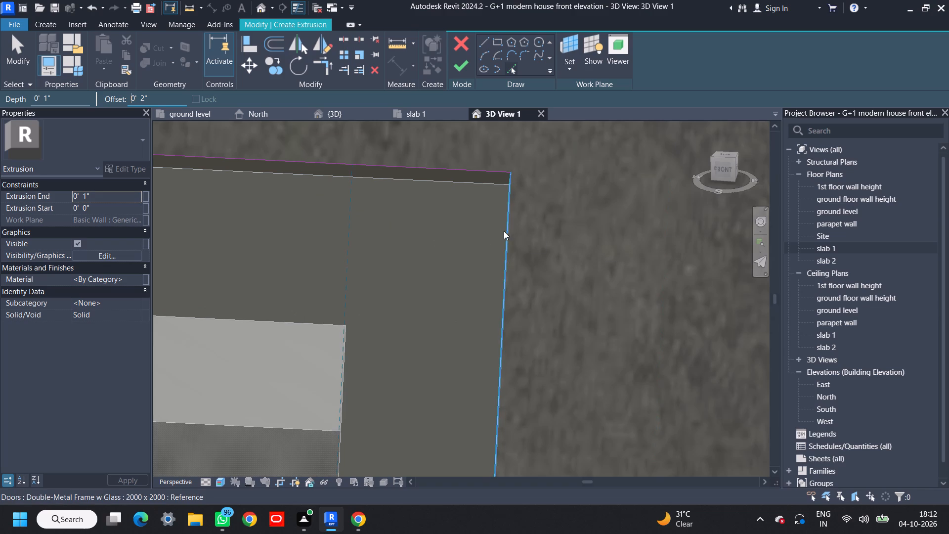
pyautogui.scroll(2, 502, 232)
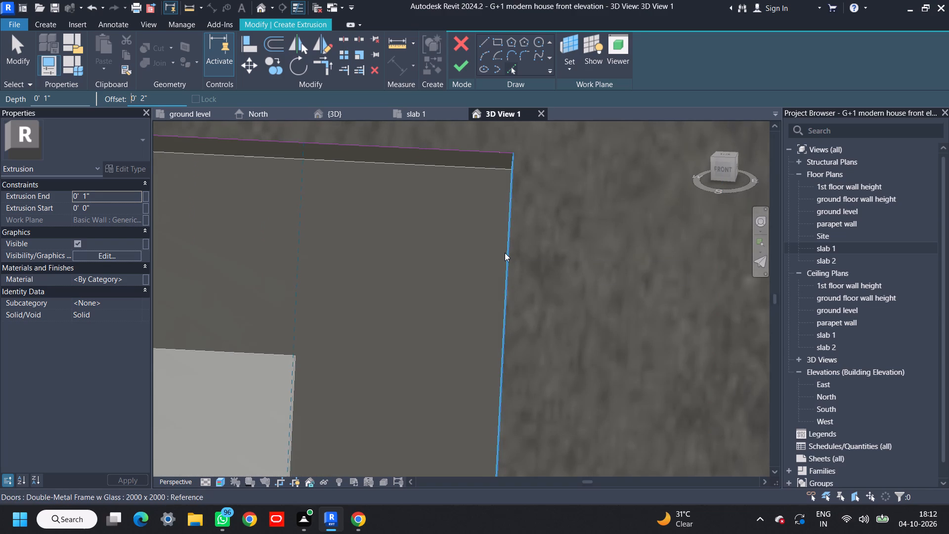
pyautogui.scroll(5, 505, 253)
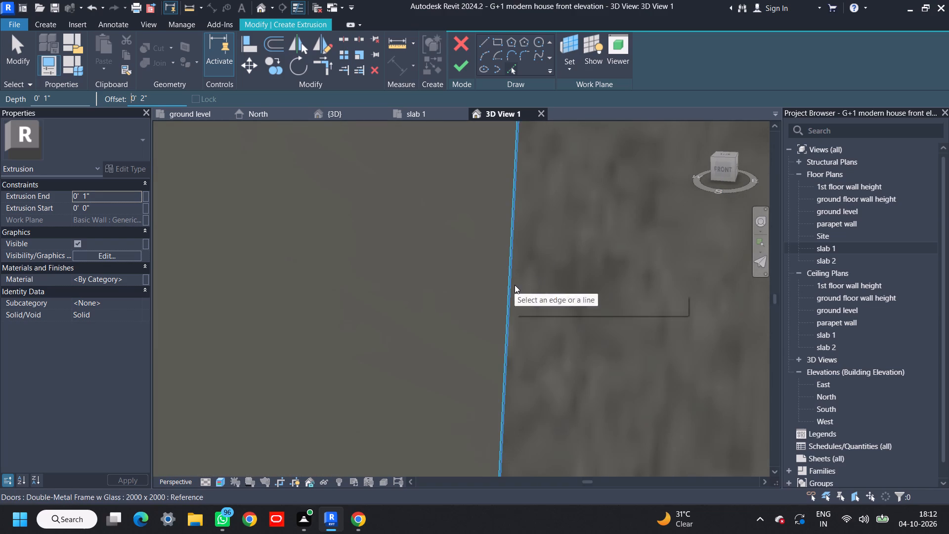
pyautogui.keyDown('shift'); pyautogui.moveTo(549, 296); pyautogui.dragTo(524, 300, button='middle'); pyautogui.keyUp('shift')
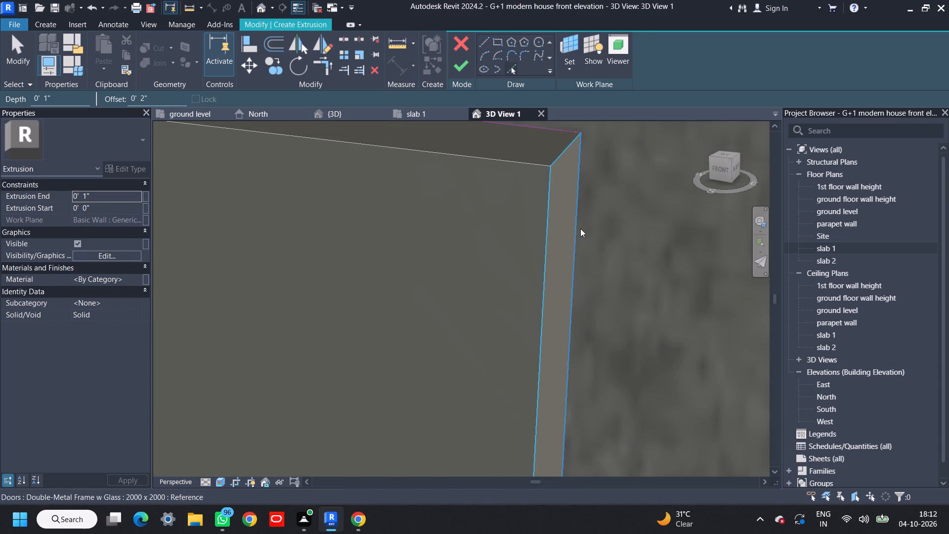
pyautogui.scroll(-7, 592, 203)
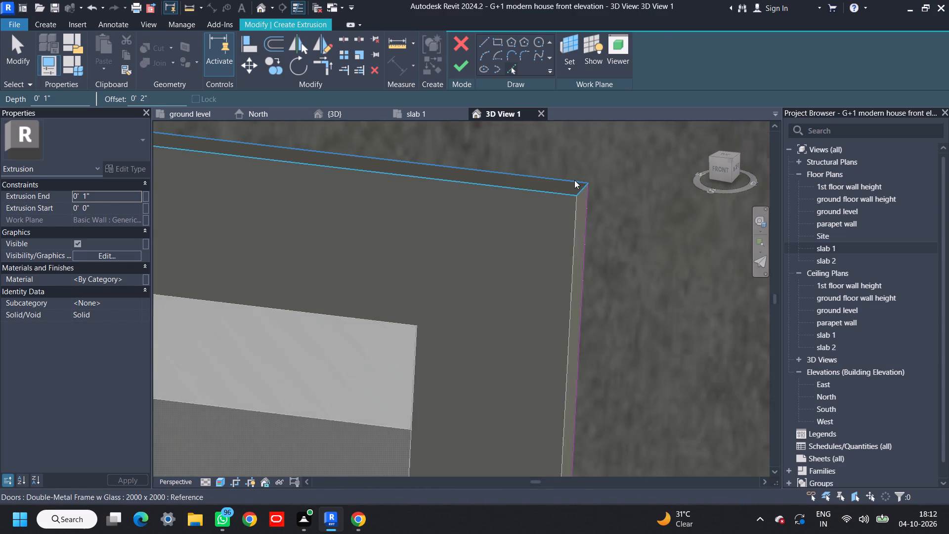
pyautogui.scroll(4, 574, 180)
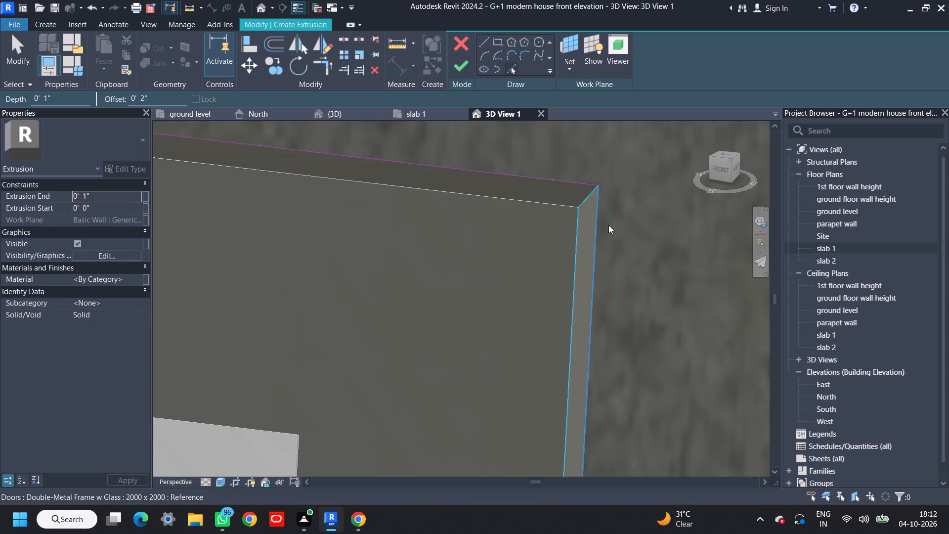
pyautogui.scroll(-5, 607, 263)
pyautogui.scroll(-4, 611, 312)
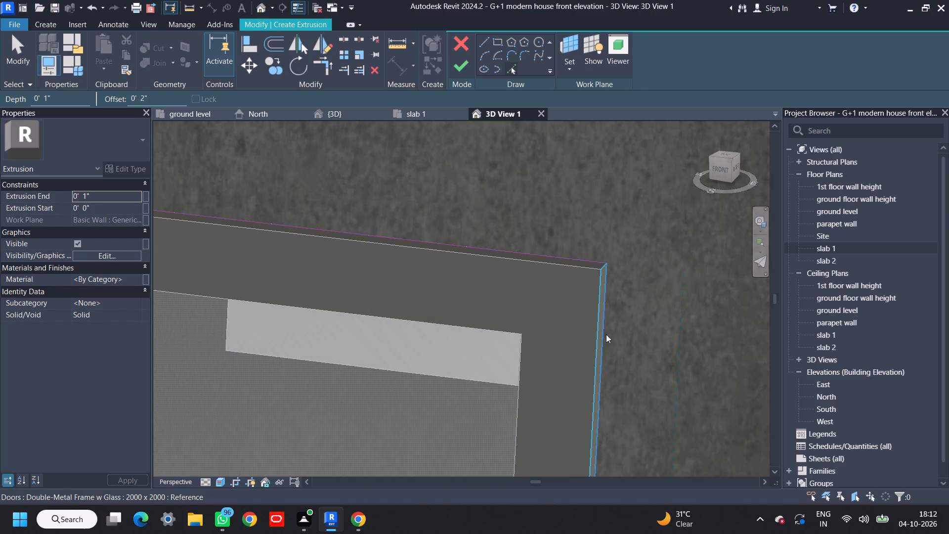
pyautogui.click(606, 334)
# Add a sketch line offset 2" above the door frame's top edge.
pyautogui.scroll(3, 598, 251)
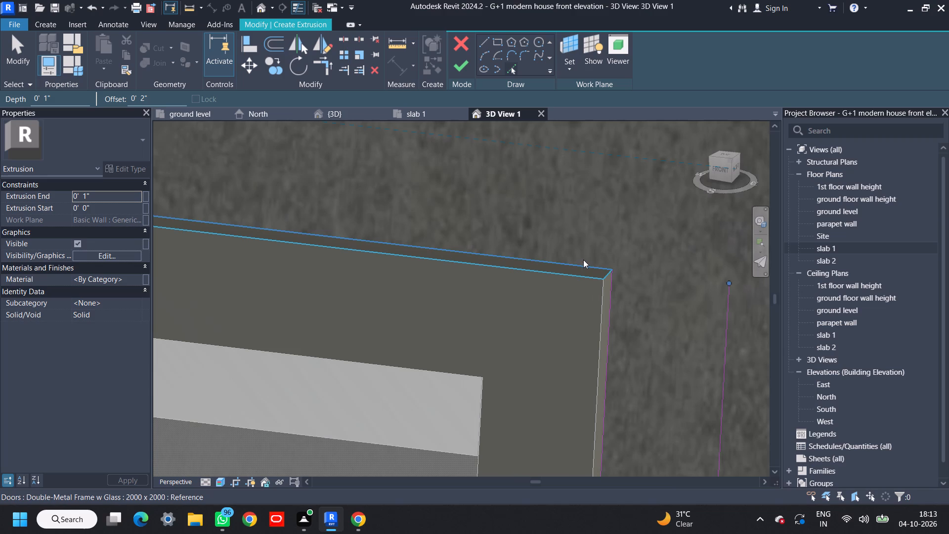
pyautogui.scroll(2, 582, 266)
pyautogui.scroll(-3, 661, 279)
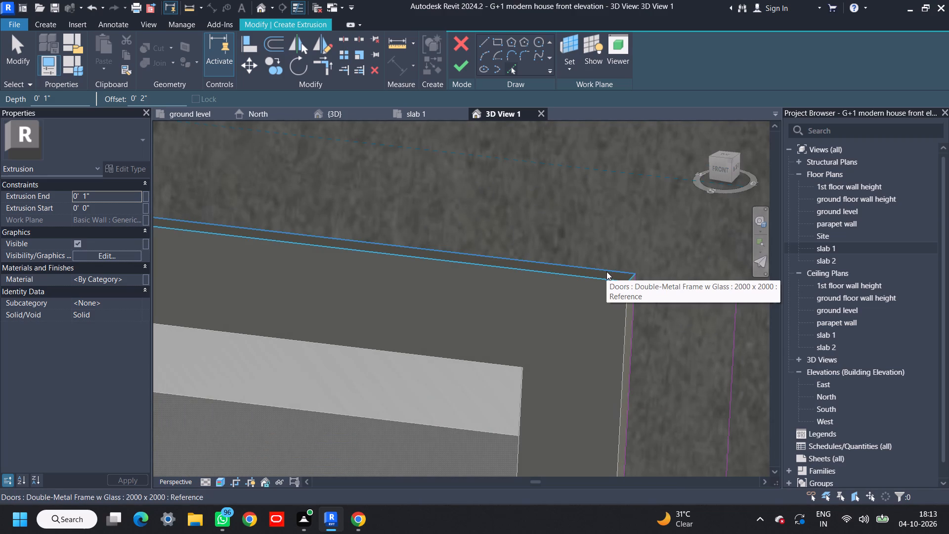
pyautogui.click(607, 269)
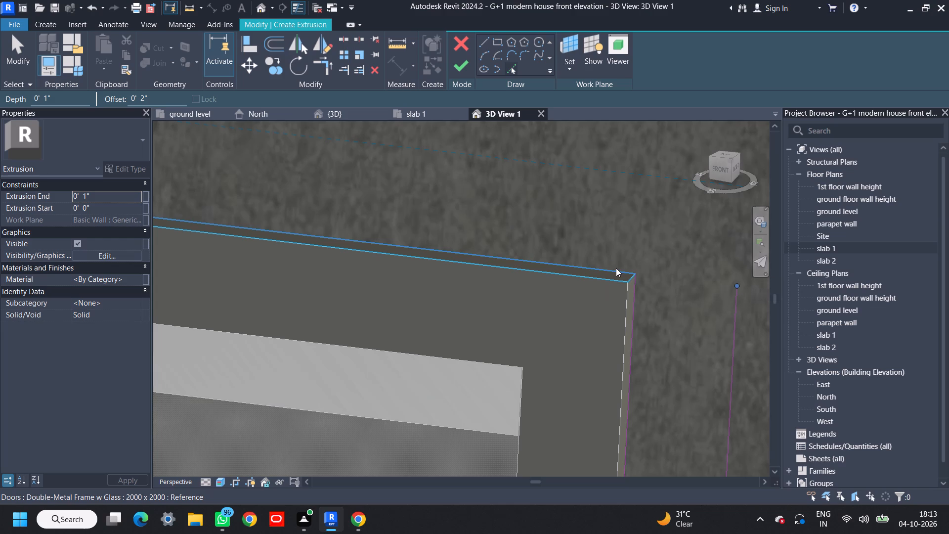
pyautogui.scroll(-9, 628, 272)
pyautogui.scroll(-4, 431, 308)
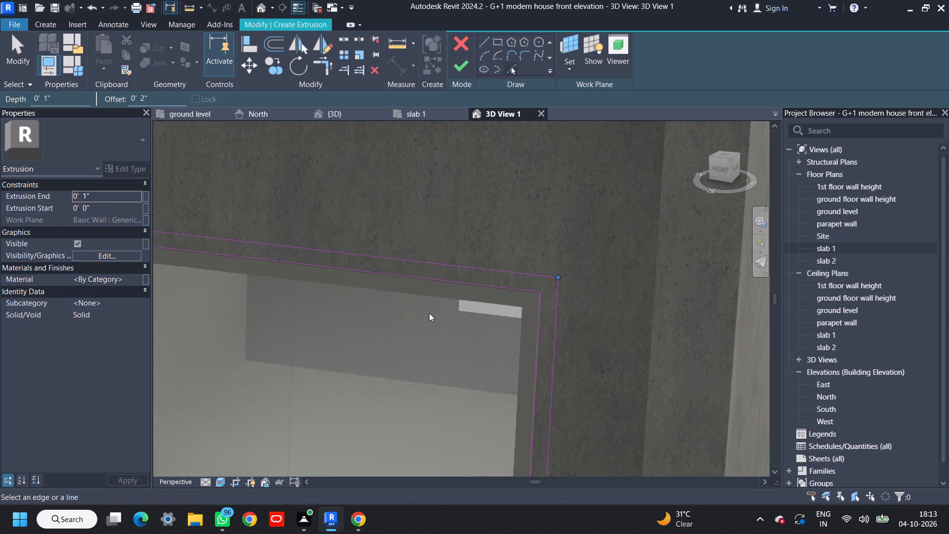
# Add a sketch line offset 2" outside the door frame's left edge.
pyautogui.keyDown('shift'); pyautogui.moveTo(442, 325); pyautogui.dragTo(419, 335, button='middle'); pyautogui.keyUp('shift')
pyautogui.moveTo(360, 356); pyautogui.dragTo(848, 341, button='middle')
pyautogui.scroll(4, 567, 222)
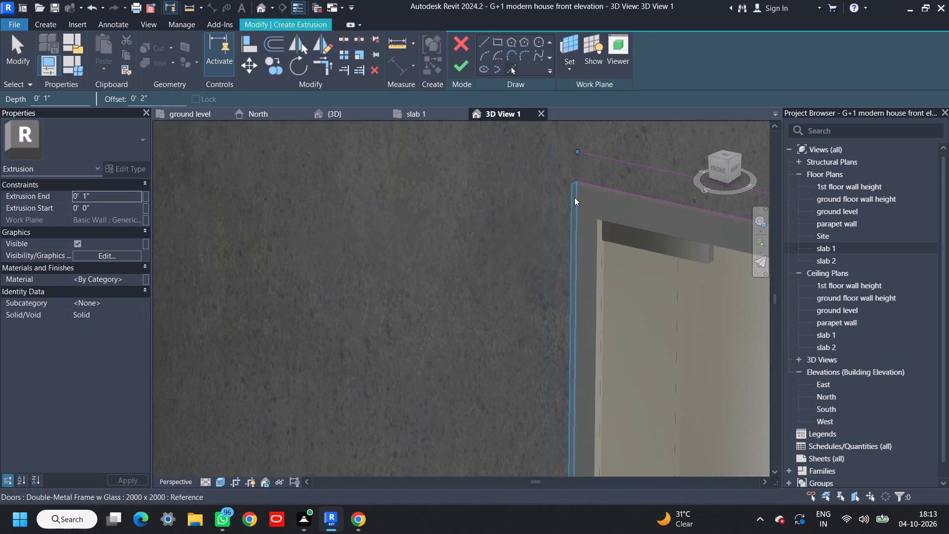
pyautogui.scroll(10, 574, 197)
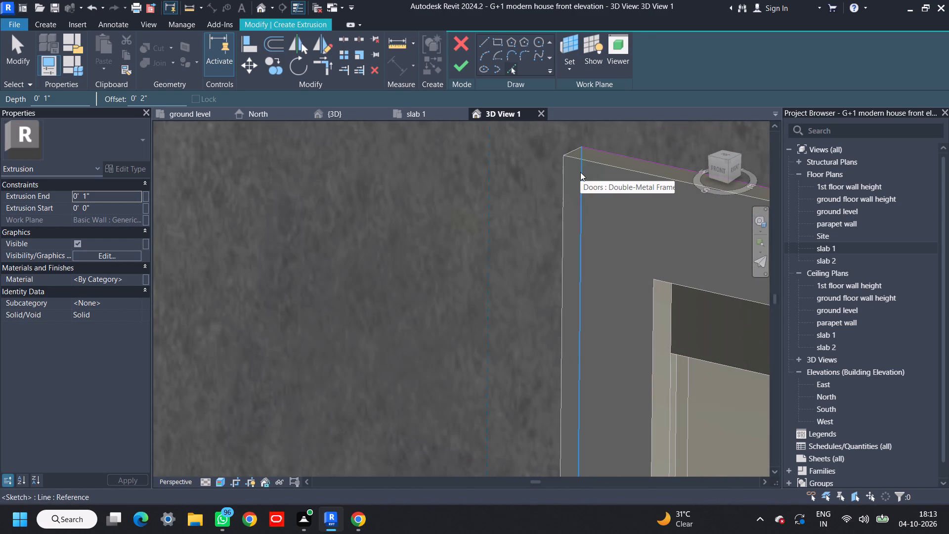
pyautogui.click(580, 172)
pyautogui.scroll(-4, 591, 193)
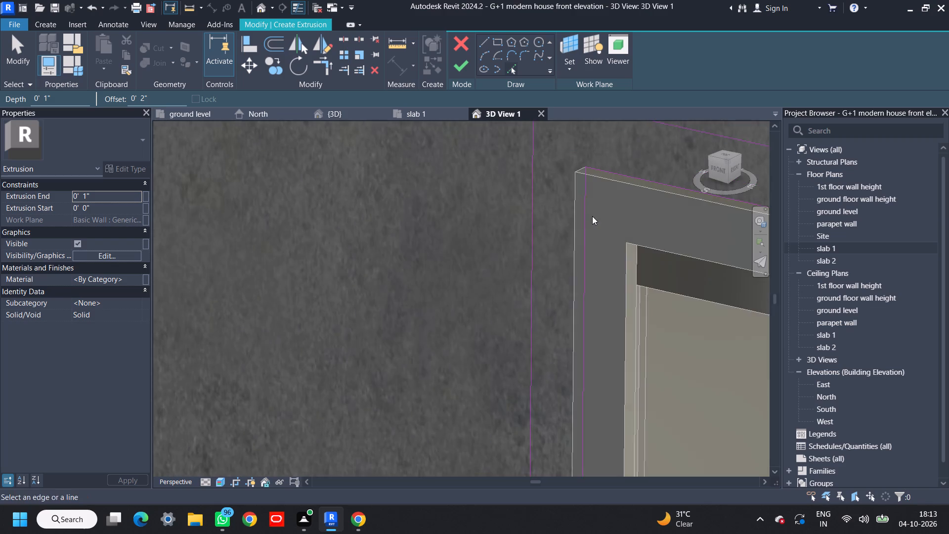
# Trim the sketch lines at the door frame's lower-left corner so the bottom line spans only between the inner and outer left lines.
pyautogui.scroll(-17, 587, 226)
pyautogui.scroll(16, 602, 469)
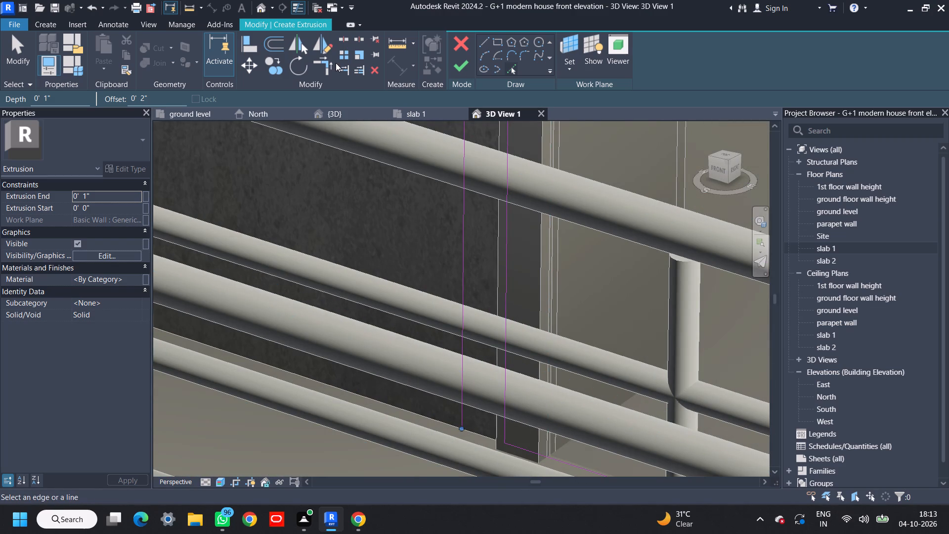
pyautogui.click(322, 63)
pyautogui.click(462, 337)
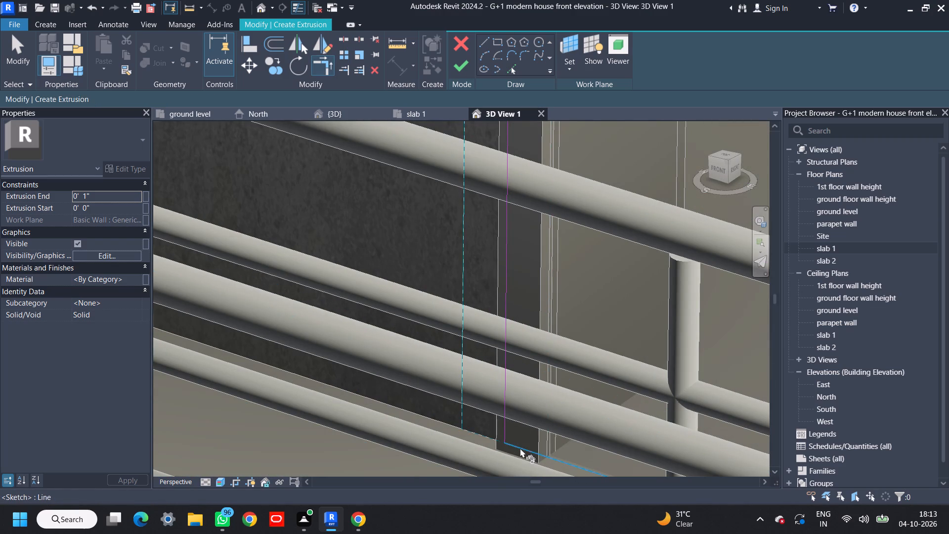
pyautogui.click(511, 443)
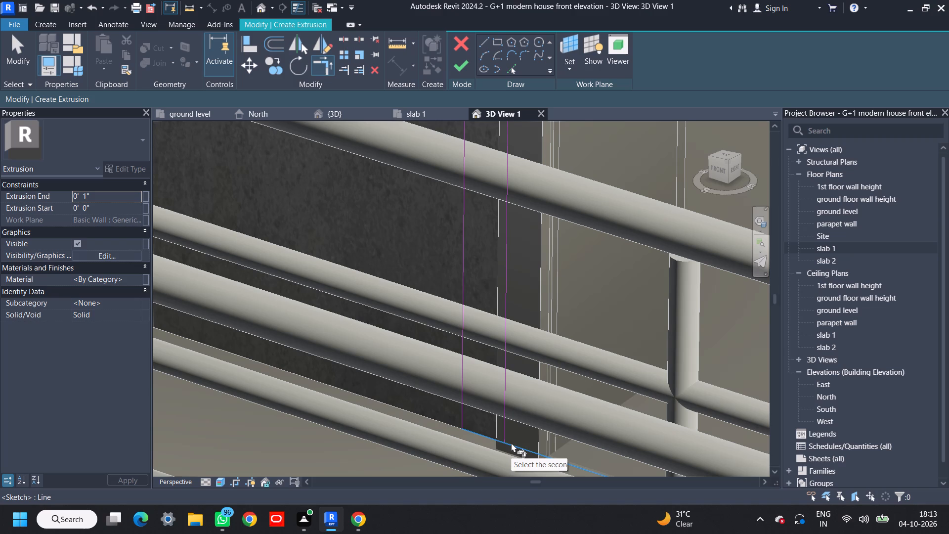
pyautogui.click(504, 422)
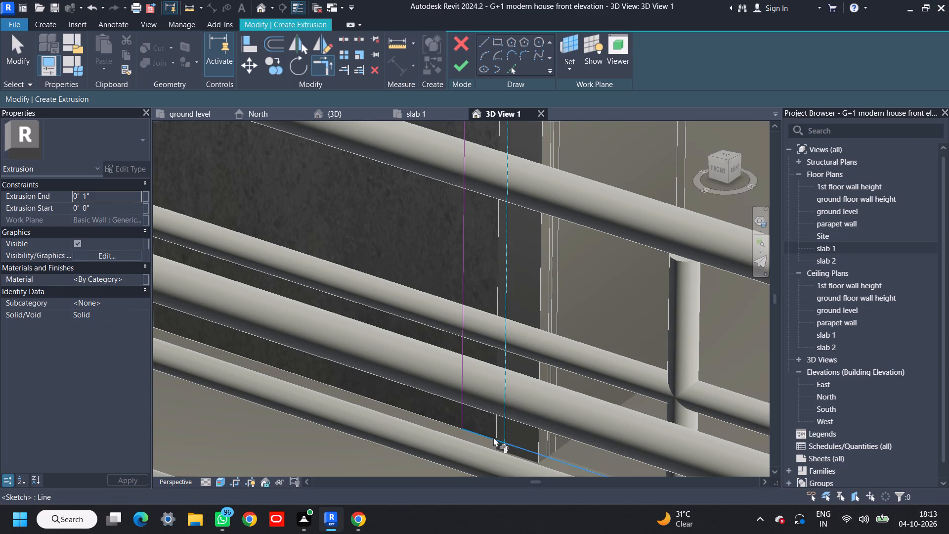
pyautogui.click(493, 437)
# Trim the outer right sketch line to the short base line at the door frame's lower-right corner.
pyautogui.scroll(-19, 568, 438)
pyautogui.moveTo(657, 427); pyautogui.dragTo(576, 372, button='middle')
pyautogui.moveTo(599, 417); pyautogui.dragTo(621, 401, button='middle')
pyautogui.scroll(19, 637, 388)
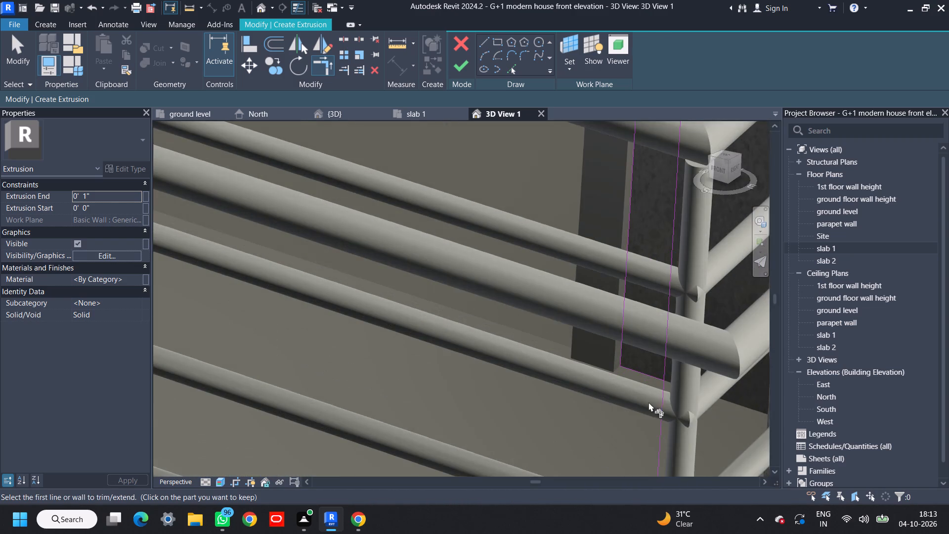
pyautogui.scroll(-4, 663, 419)
pyautogui.moveTo(642, 399); pyautogui.dragTo(668, 427, button='middle')
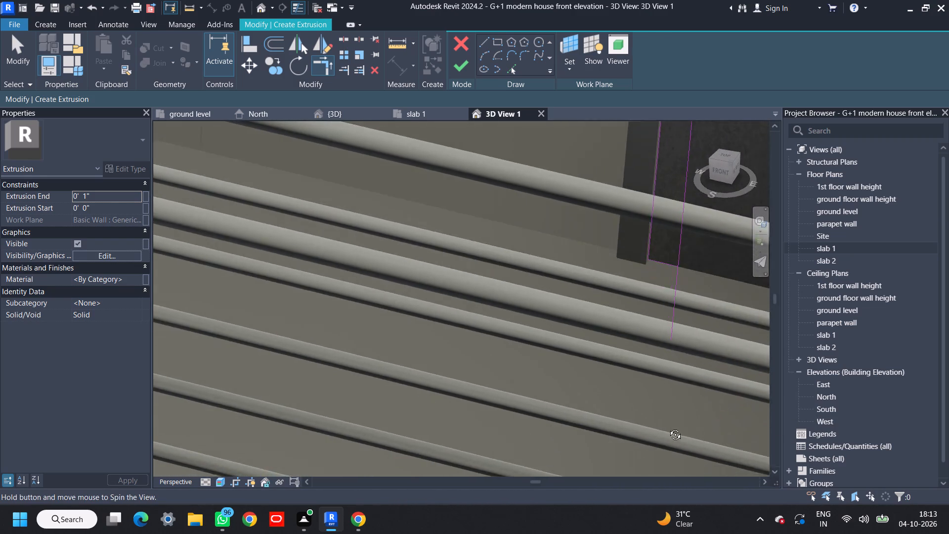
pyautogui.moveTo(668, 427); pyautogui.dragTo(642, 457, button='middle')
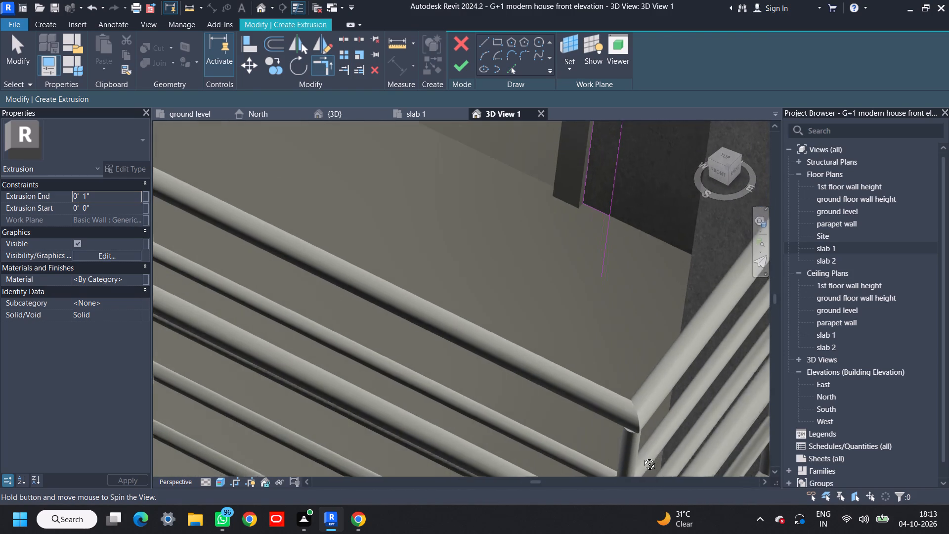
pyautogui.moveTo(642, 457); pyautogui.dragTo(642, 456, button='middle')
pyautogui.click(598, 223)
pyautogui.click(615, 194)
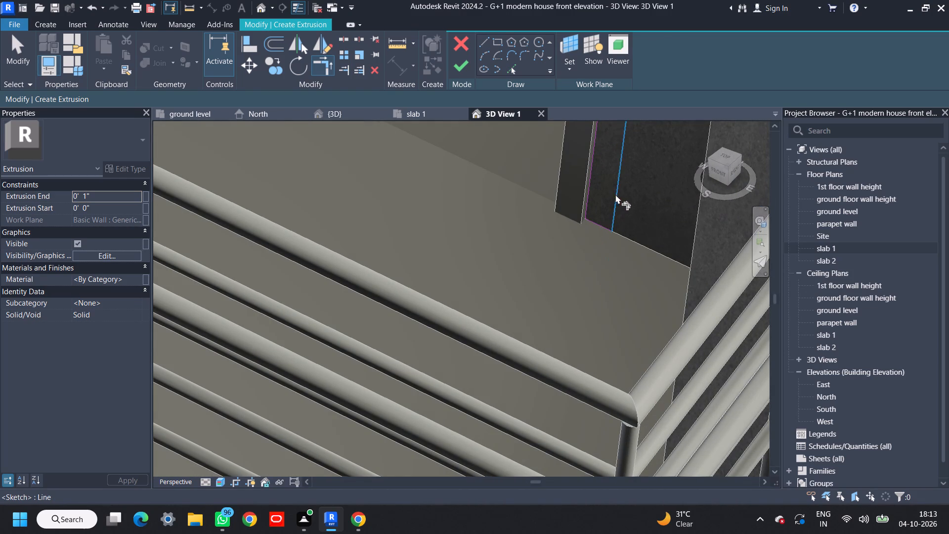
# Set the Extrusion End to 2" and finish the door surround's extrusion sketch.
pyautogui.scroll(-13, 633, 215)
pyautogui.keyDown('shift'); pyautogui.moveTo(634, 230); pyautogui.dragTo(657, 216, button='middle'); pyautogui.keyUp('shift')
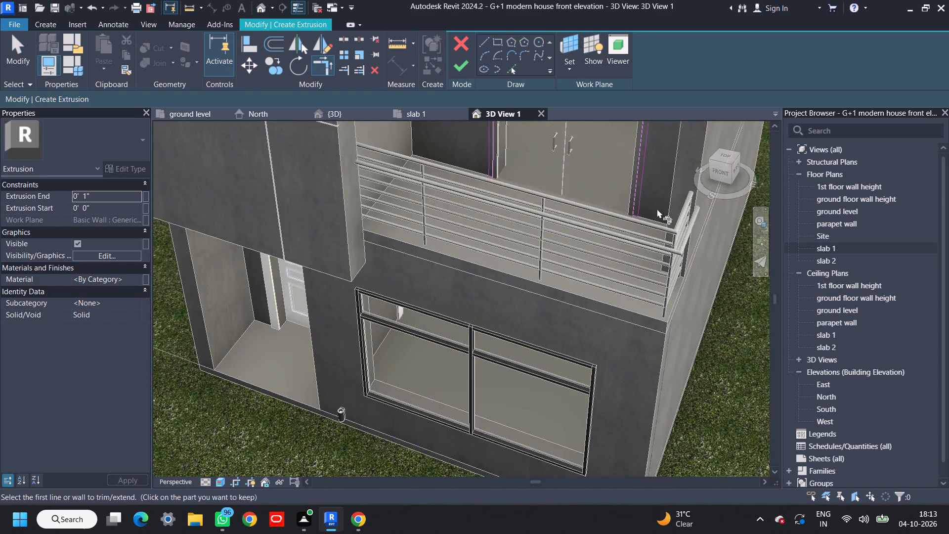
pyautogui.moveTo(654, 211); pyautogui.dragTo(622, 454, button='middle')
pyautogui.scroll(4, 612, 362)
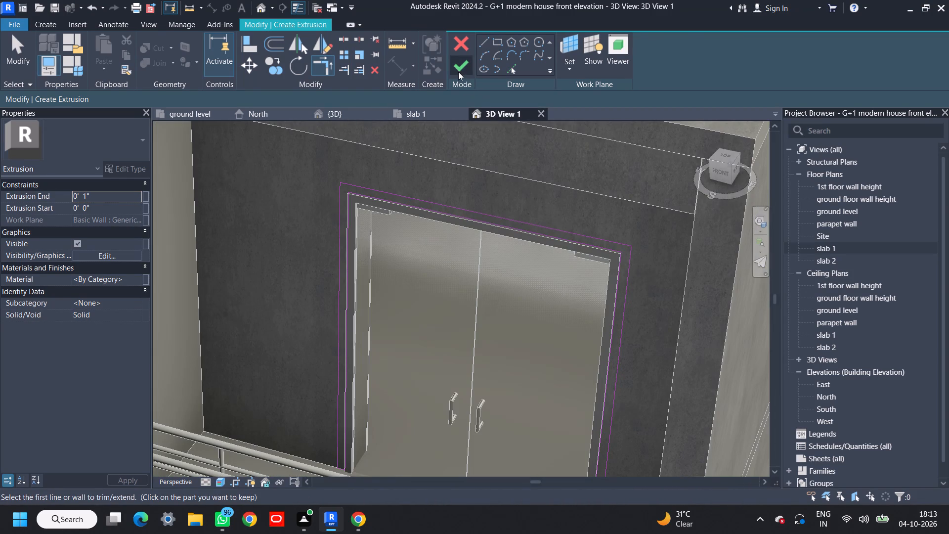
pyautogui.click(94, 197)
pyautogui.moveTo(95, 196); pyautogui.dragTo(40, 188)
pyautogui.write('2"')
pyautogui.press('Return')
pyautogui.click(453, 72)
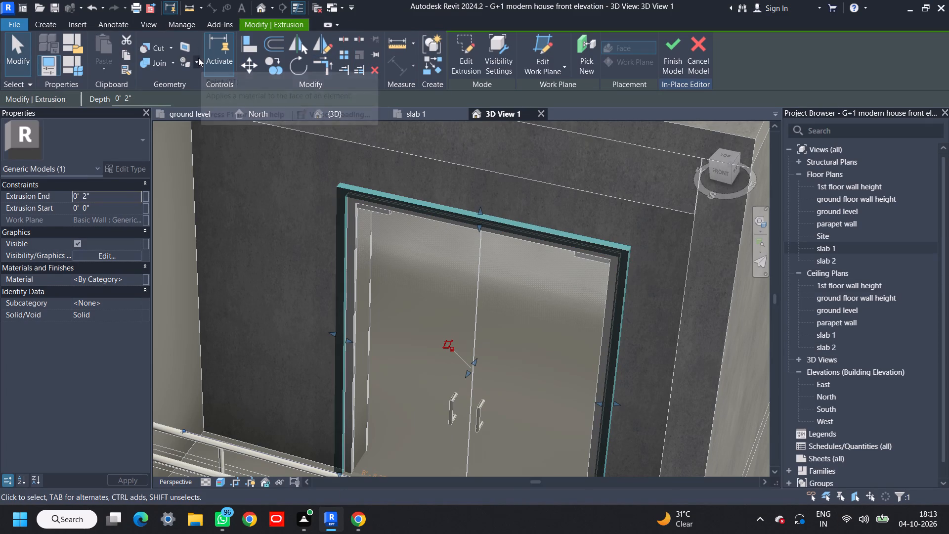
# Paint the door surround's front and top faces with the Damp-proofing material.
pyautogui.write('pt')
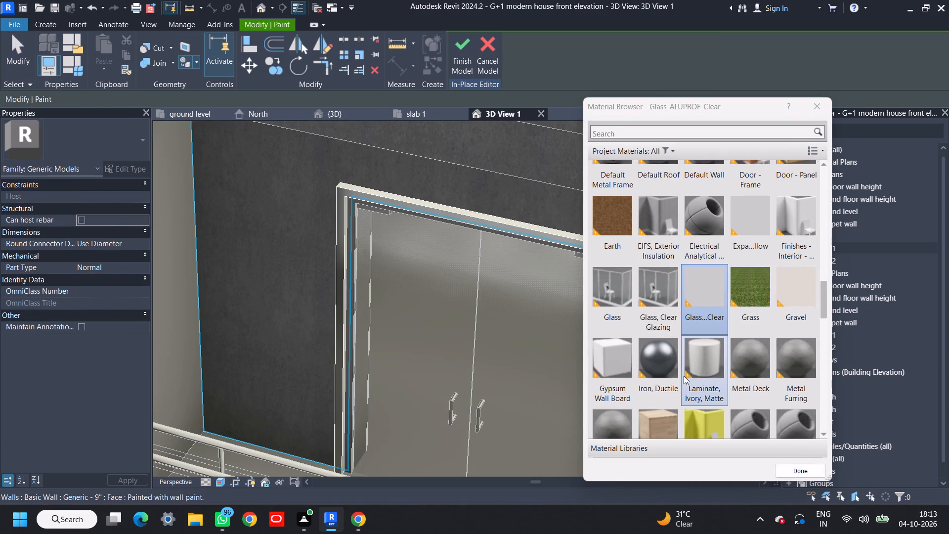
pyautogui.scroll(-4, 663, 372)
pyautogui.click(658, 252)
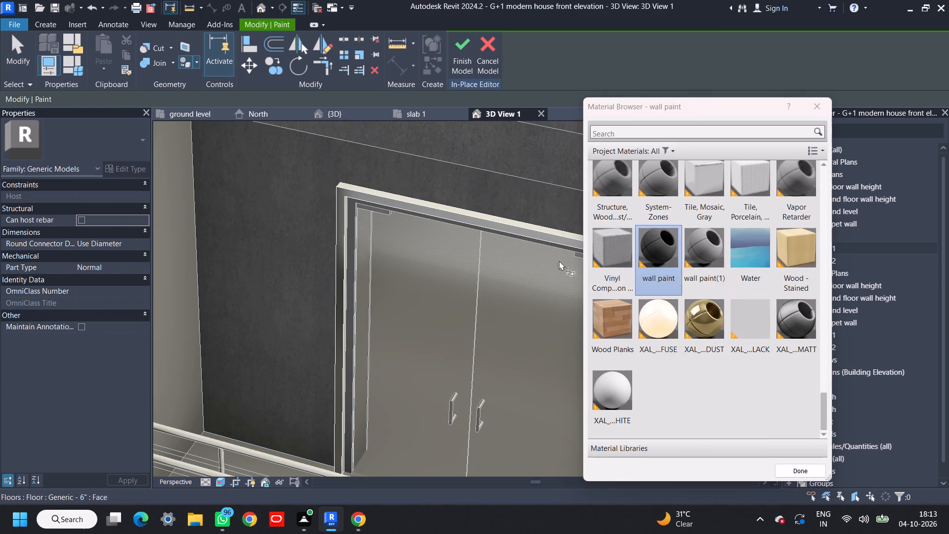
pyautogui.scroll(8, 747, 288)
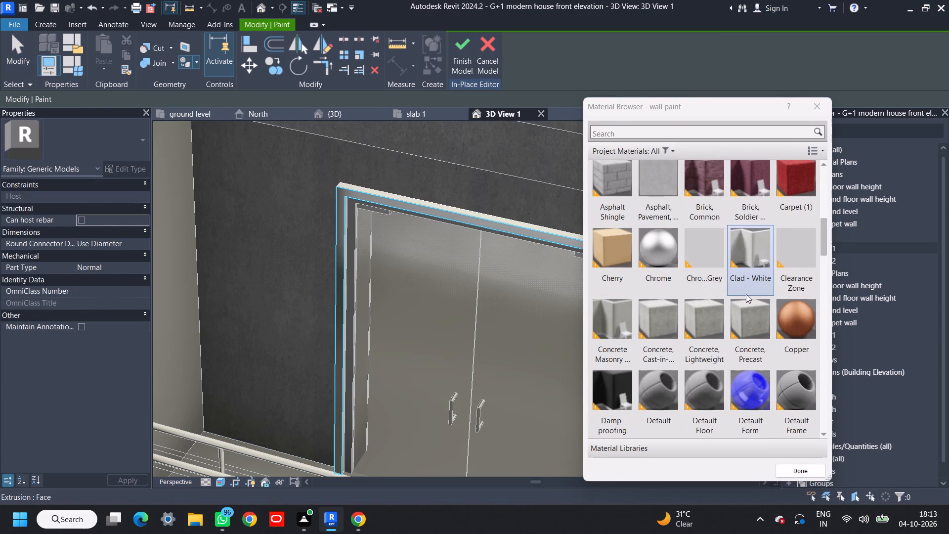
pyautogui.scroll(-2, 746, 294)
pyautogui.click(619, 252)
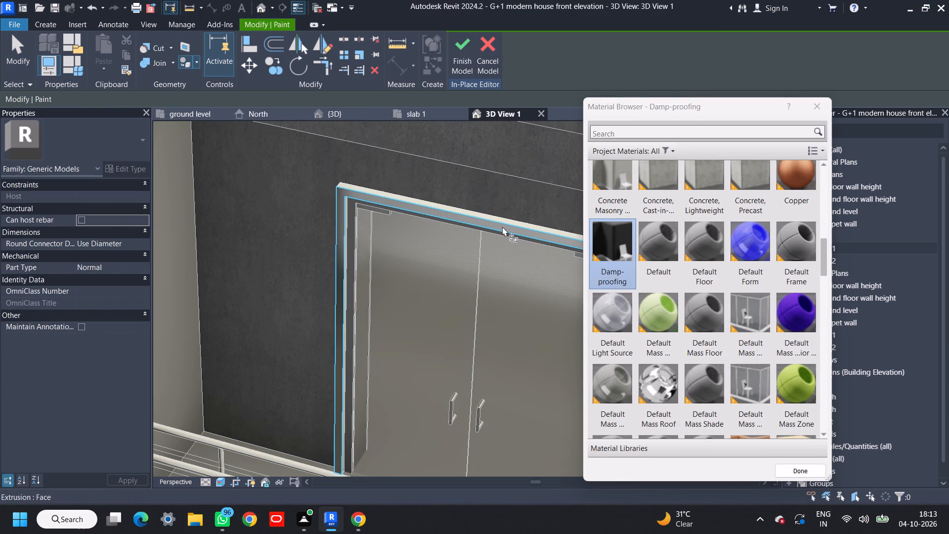
pyautogui.click(502, 226)
pyautogui.scroll(11, 491, 217)
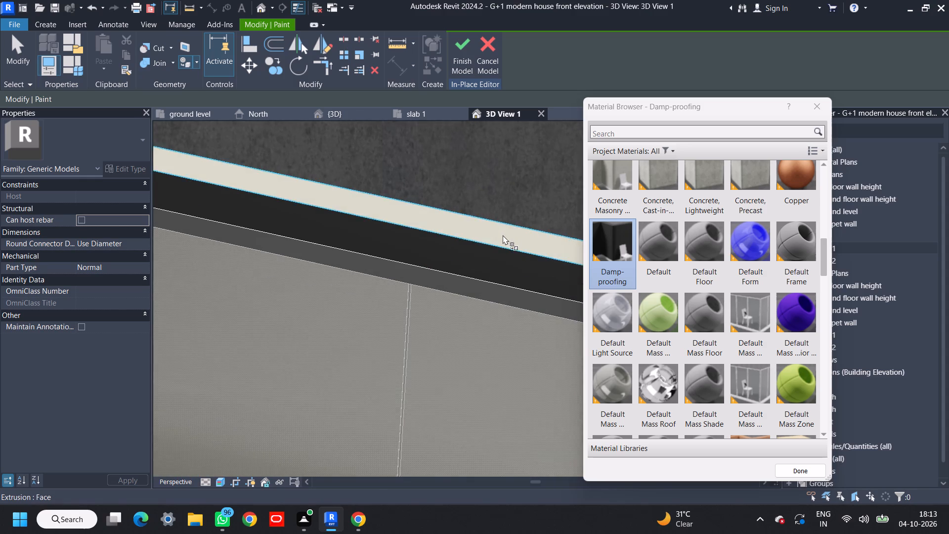
pyautogui.click(503, 235)
pyautogui.click(507, 283)
pyautogui.scroll(-5, 476, 288)
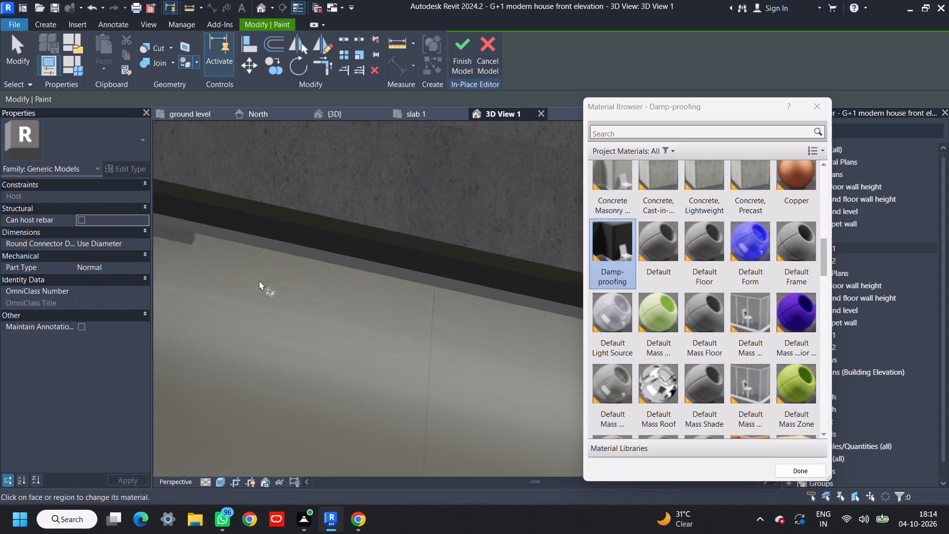
# Paint the surround's inner left and outer right side faces with Damp-proofing, and finish the in-place model.
pyautogui.scroll(-6, 259, 280)
pyautogui.scroll(9, 195, 267)
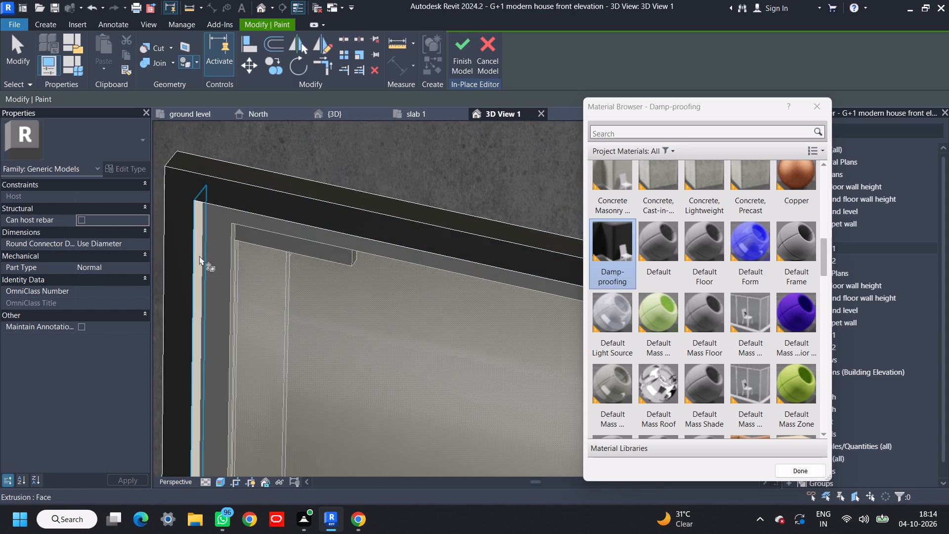
pyautogui.click(199, 256)
pyautogui.scroll(-5, 207, 255)
pyautogui.click(189, 251)
pyautogui.scroll(-4, 208, 251)
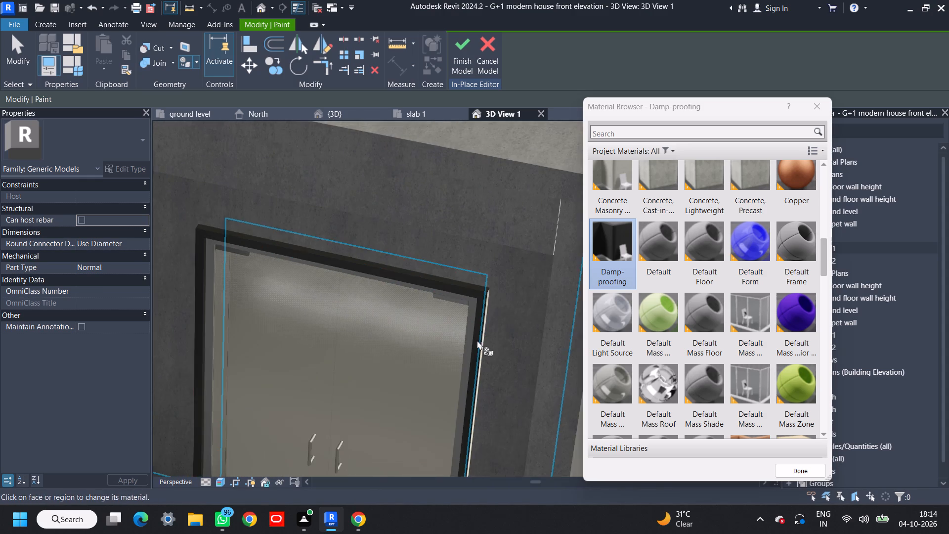
pyautogui.scroll(12, 496, 343)
pyautogui.scroll(4, 450, 326)
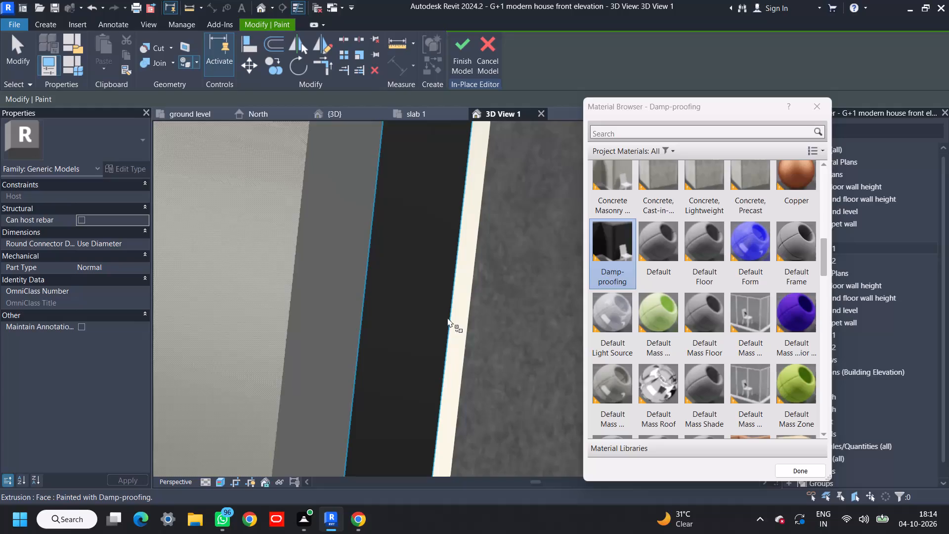
pyautogui.click(368, 296)
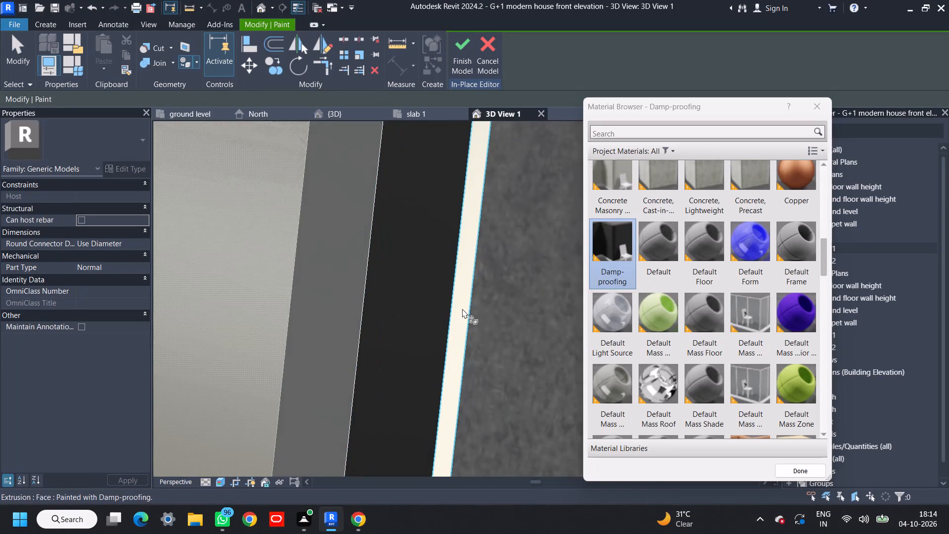
pyautogui.click(462, 309)
pyautogui.scroll(-17, 463, 317)
pyautogui.scroll(-5, 463, 342)
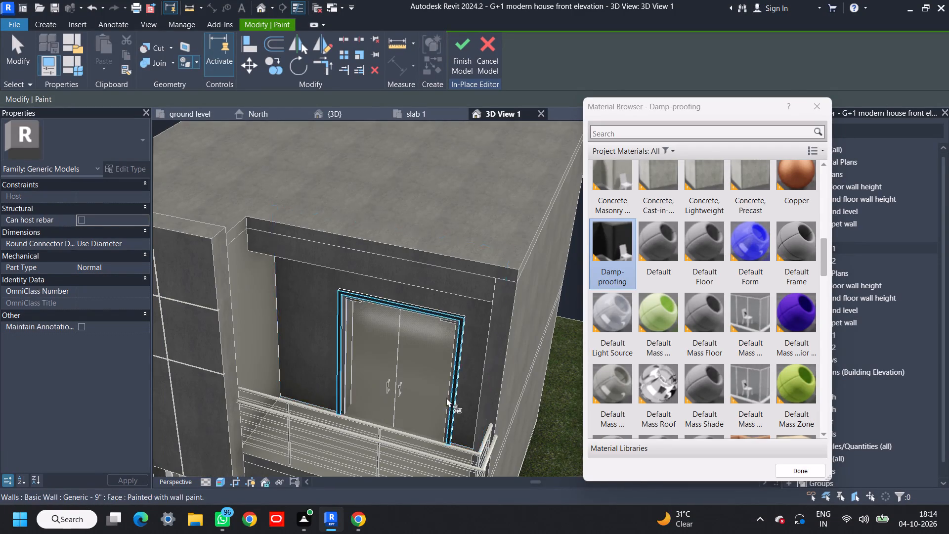
pyautogui.click(471, 63)
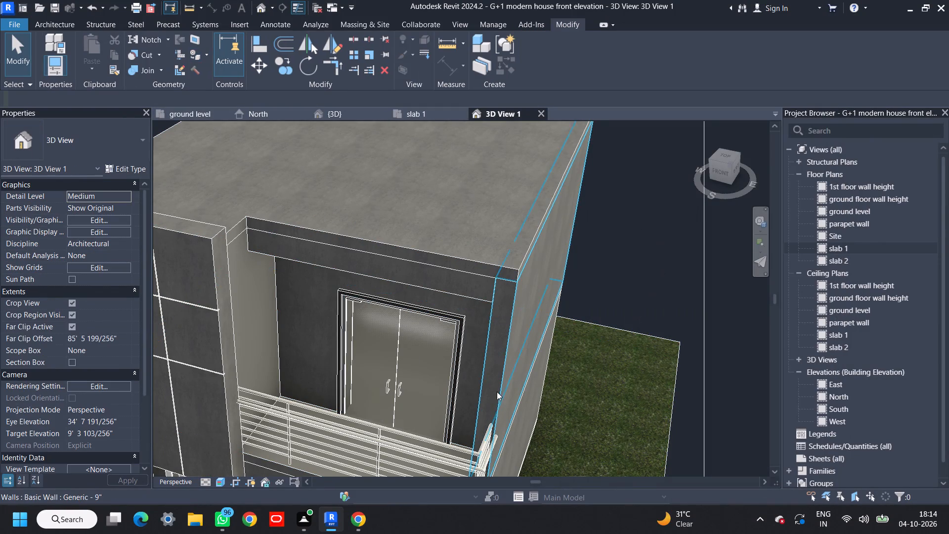
# Set the front-facing perspective view's Eye Elevation to 10'.
pyautogui.keyDown('shift'); pyautogui.moveTo(562, 382); pyautogui.dragTo(606, 264, button='middle'); pyautogui.keyUp('shift')
pyautogui.scroll(-6, 598, 283)
pyautogui.moveTo(591, 340); pyautogui.dragTo(571, 304, button='middle')
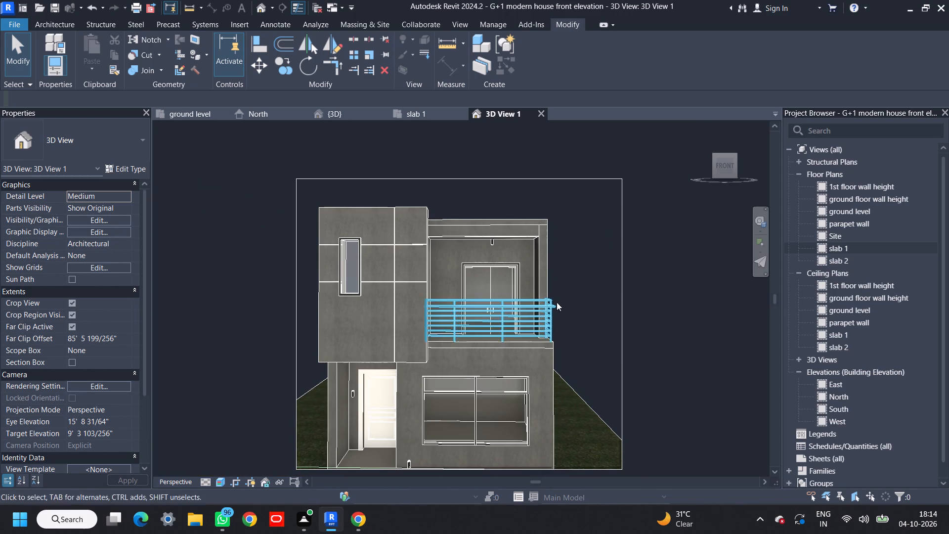
pyautogui.moveTo(560, 334); pyautogui.dragTo(568, 334, button='middle')
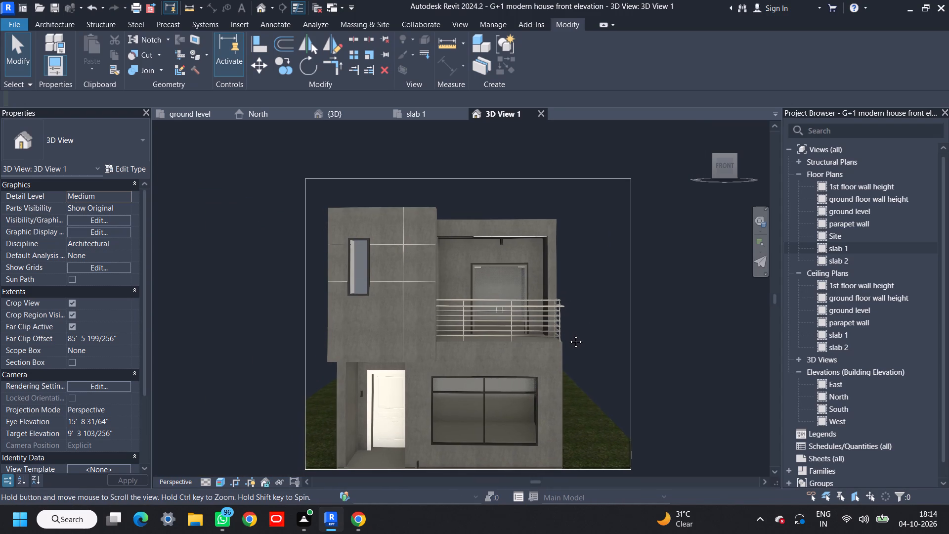
pyautogui.moveTo(568, 334); pyautogui.dragTo(562, 324, button='middle')
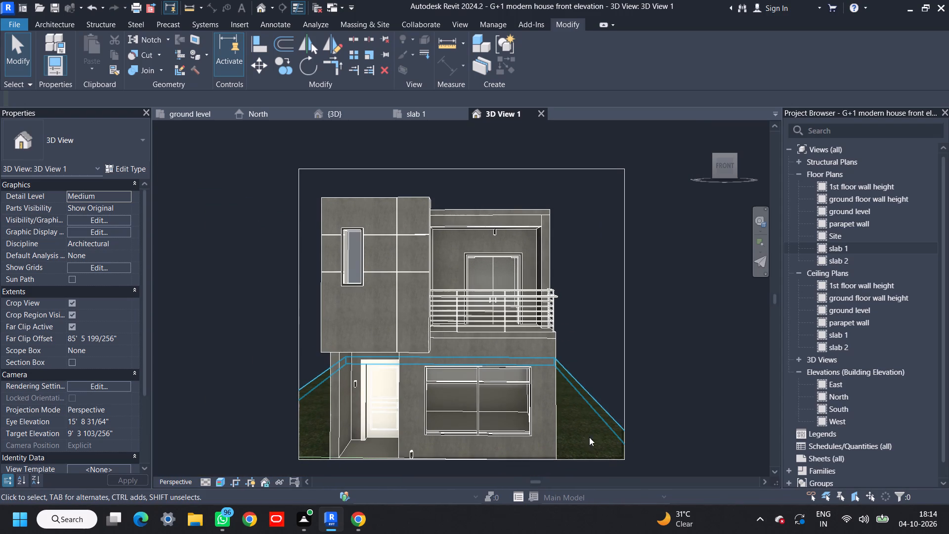
pyautogui.moveTo(591, 387); pyautogui.dragTo(596, 345, button='middle')
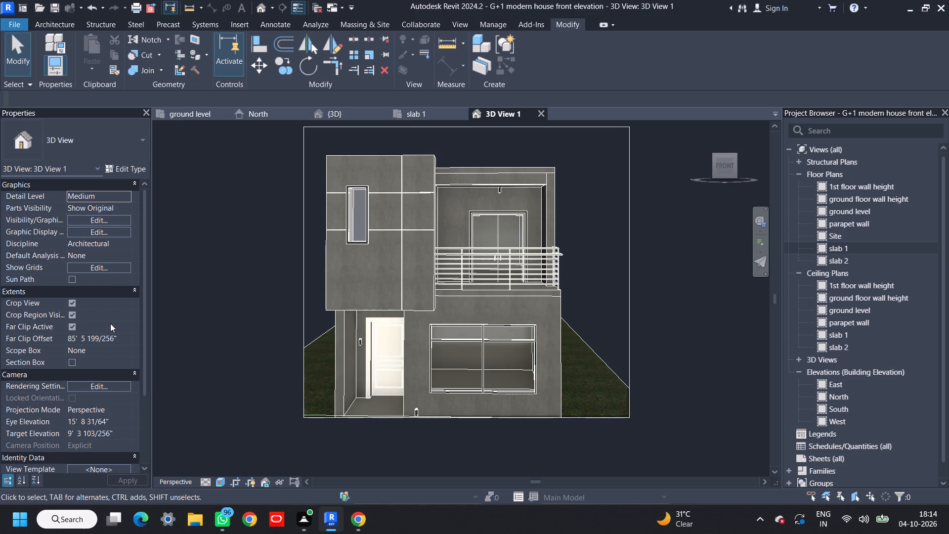
pyautogui.click(121, 420)
pyautogui.write("10'")
pyautogui.press('Return')
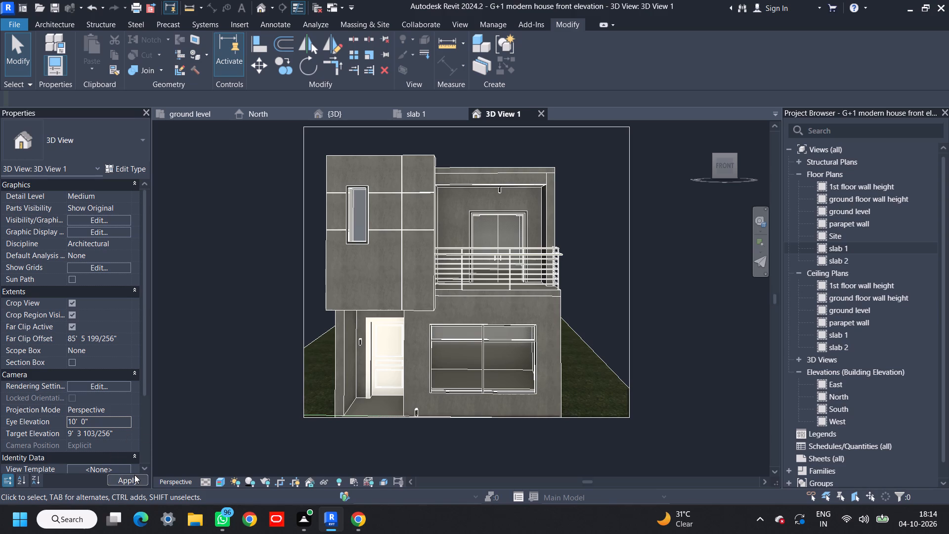
pyautogui.click(134, 477)
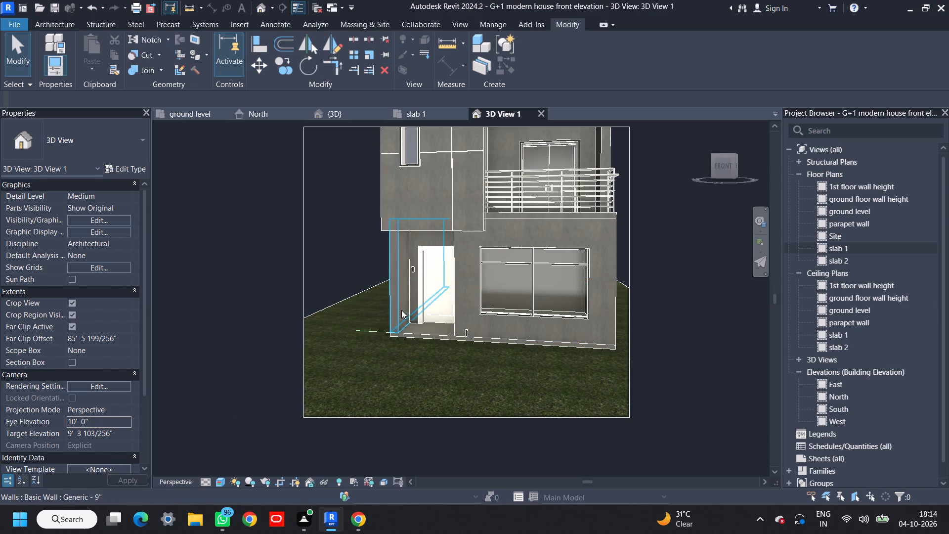
# Adjust the perspective camera to face the front elevation nearly squarely, at an eye elevation of about 9' 11".
pyautogui.keyDown('shift'); pyautogui.moveTo(530, 274); pyautogui.dragTo(552, 261, button='middle'); pyautogui.keyUp('shift')
pyautogui.moveTo(548, 262); pyautogui.dragTo(529, 277, button='middle')
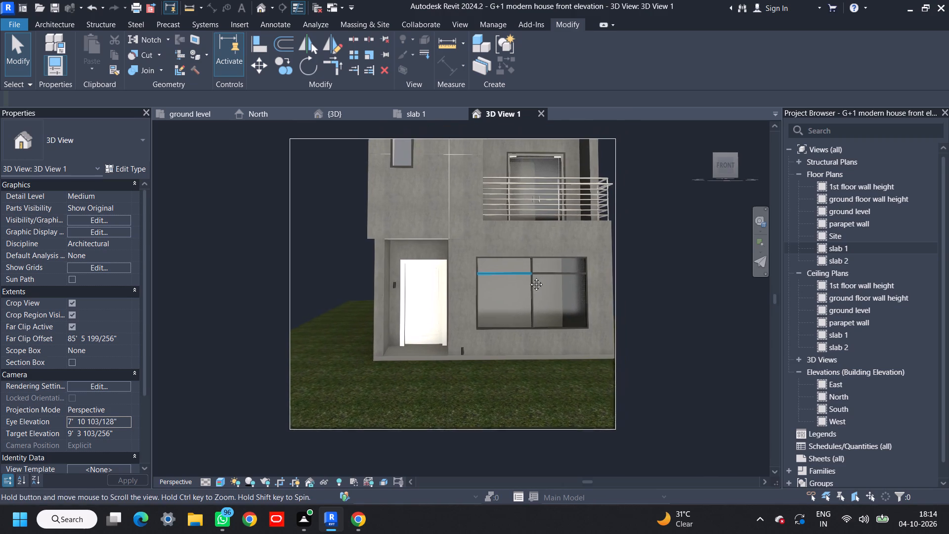
pyautogui.moveTo(529, 277); pyautogui.dragTo(496, 290, button='middle')
pyautogui.keyDown('shift'); pyautogui.moveTo(496, 291); pyautogui.dragTo(488, 304, button='middle'); pyautogui.keyUp('shift')
pyautogui.moveTo(489, 304); pyautogui.dragTo(469, 305, button='middle')
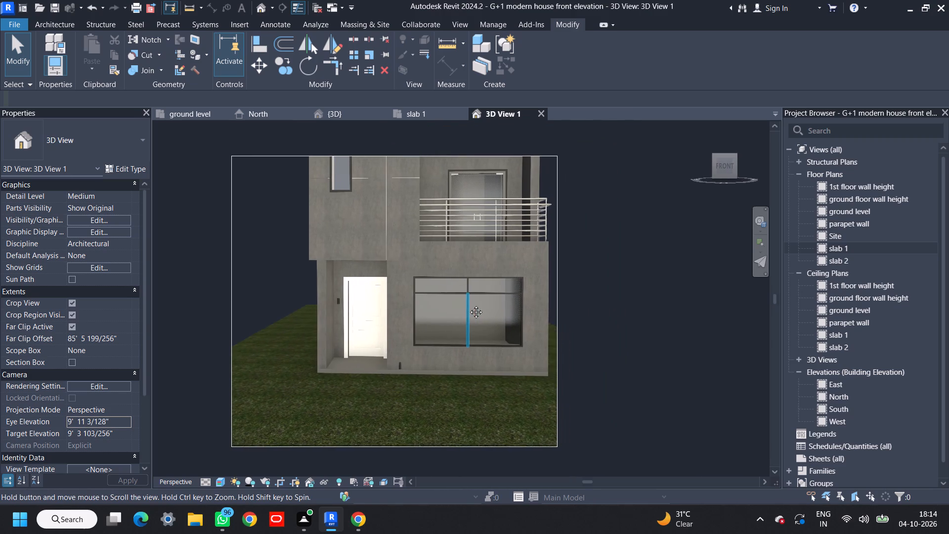
pyautogui.moveTo(469, 305); pyautogui.dragTo(504, 302, button='middle')
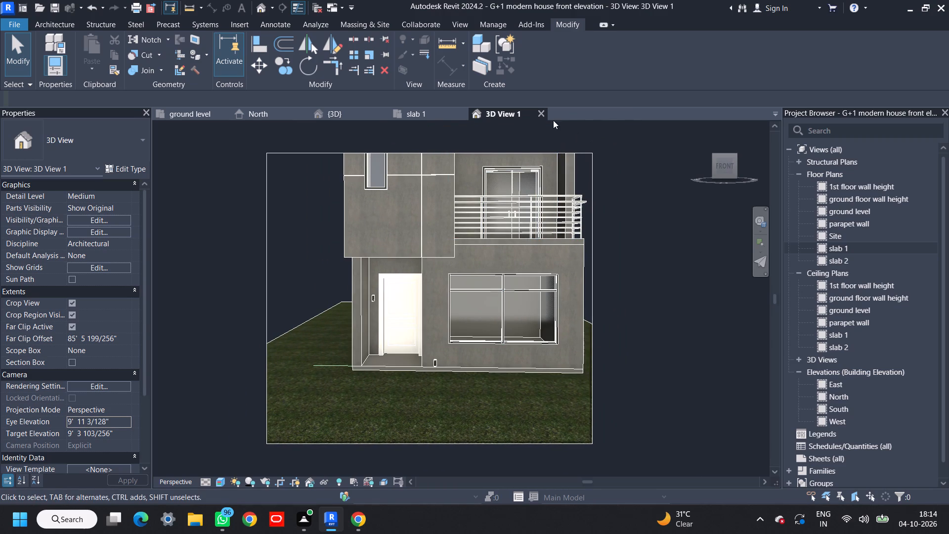
# Close the current perspective view and place a new camera in the slab 1 plan, farther in front of the house and aimed straight through it.
pyautogui.click(543, 114)
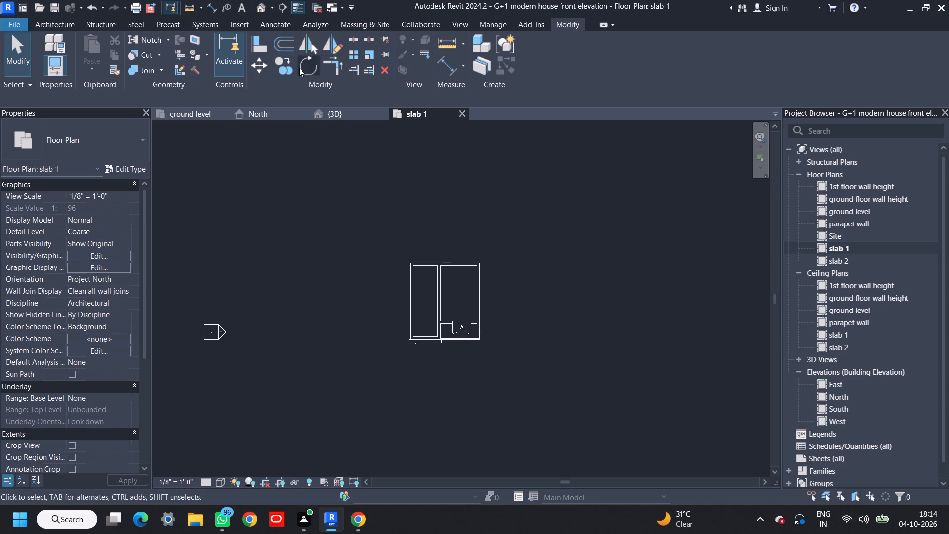
pyautogui.click(466, 26)
pyautogui.click(394, 66)
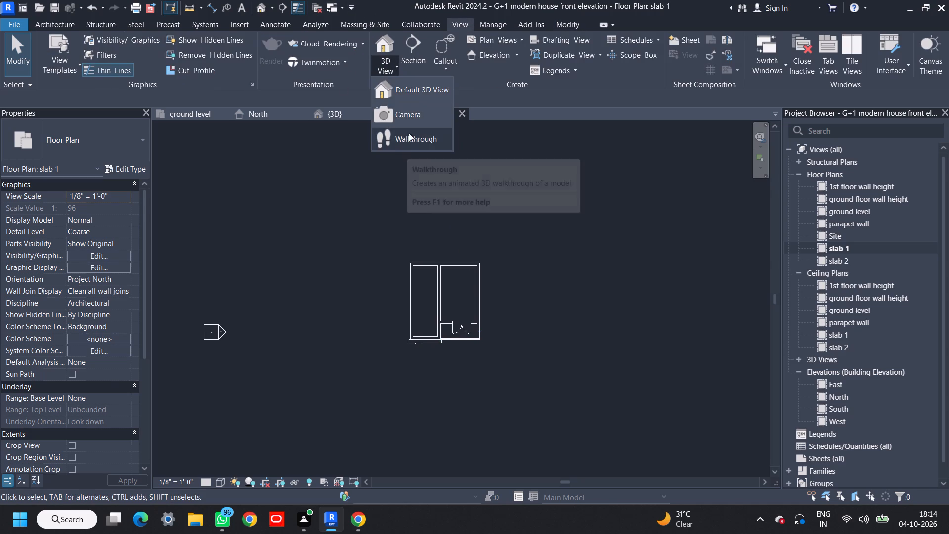
pyautogui.click(411, 117)
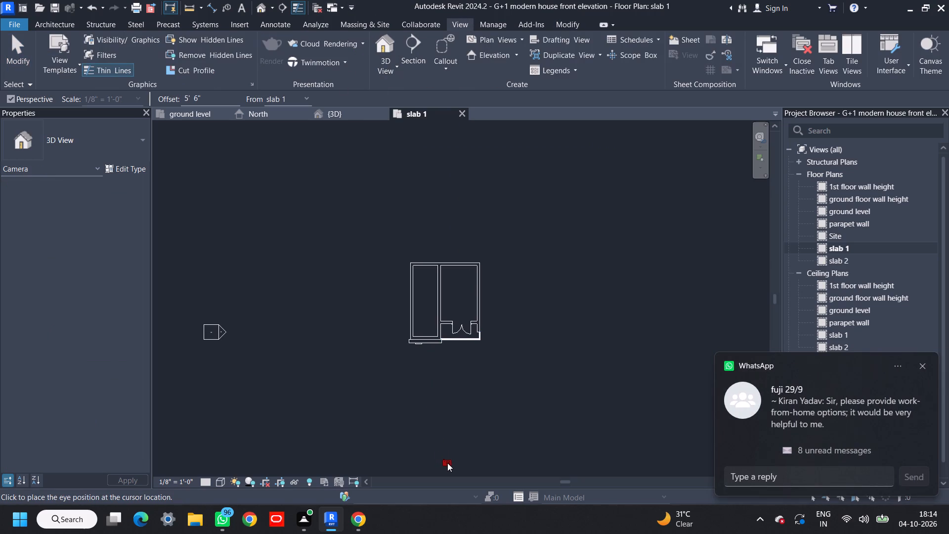
pyautogui.scroll(-2, 486, 424)
pyautogui.moveTo(498, 425); pyautogui.dragTo(488, 346, button='middle')
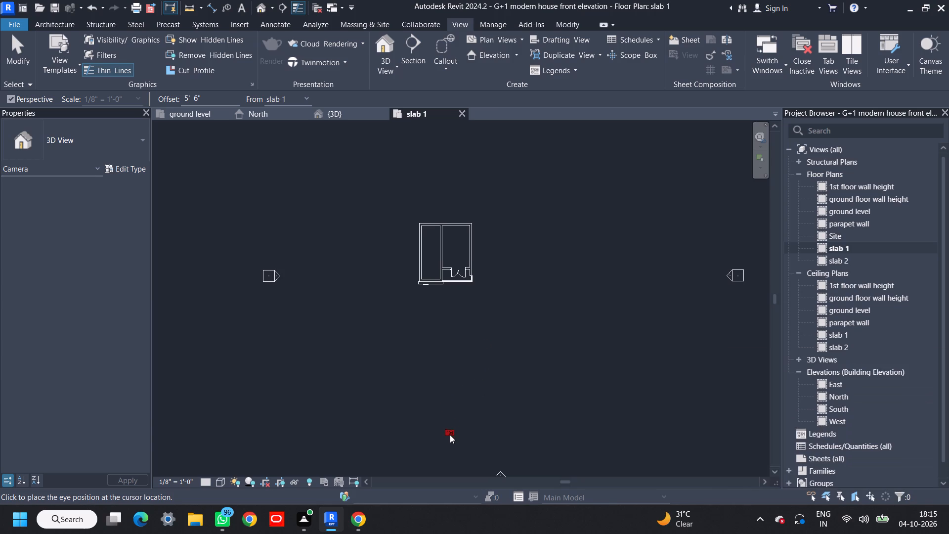
pyautogui.click(448, 435)
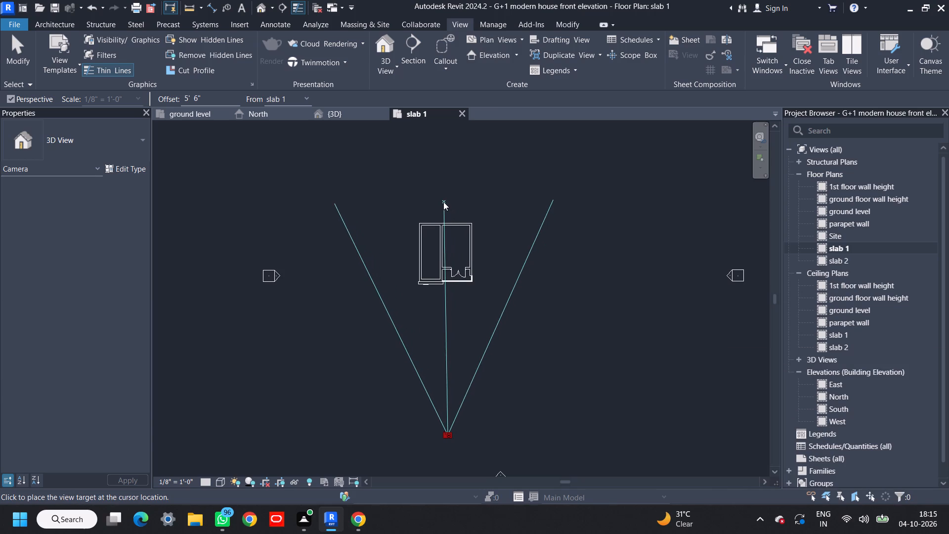
pyautogui.click(445, 197)
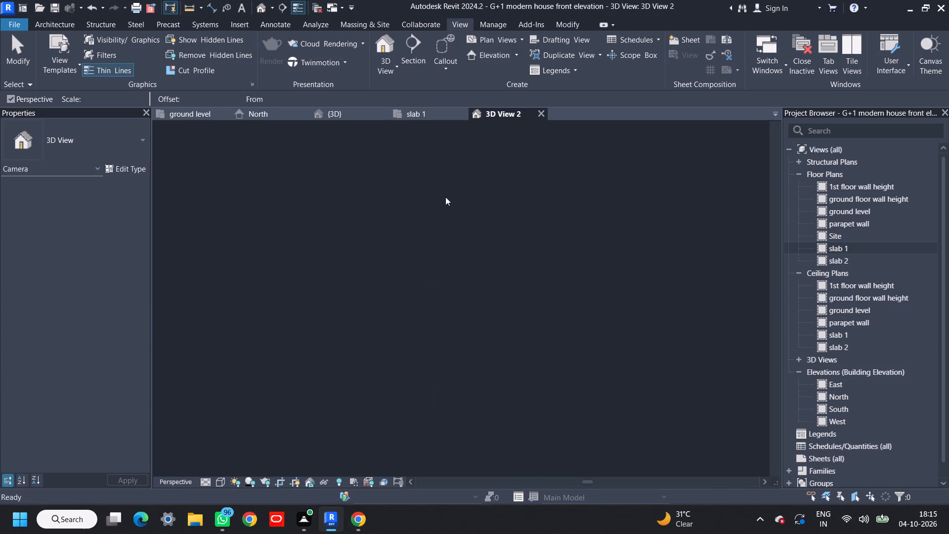
# Set the new camera view's visual style to Realistic.
pyautogui.moveTo(617, 353); pyautogui.dragTo(621, 325, button='middle')
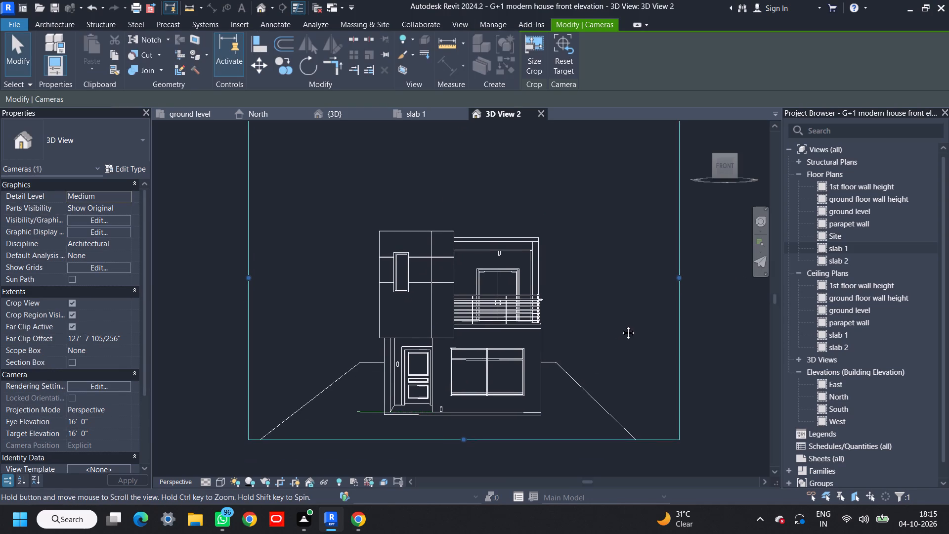
pyautogui.moveTo(621, 325); pyautogui.dragTo(621, 318, button='middle')
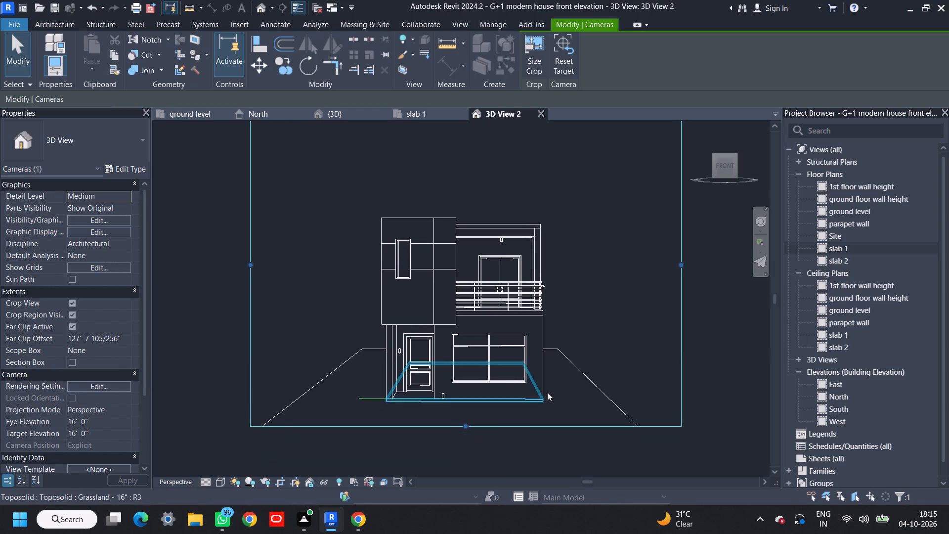
pyautogui.moveTo(601, 345); pyautogui.dragTo(586, 387, button='middle')
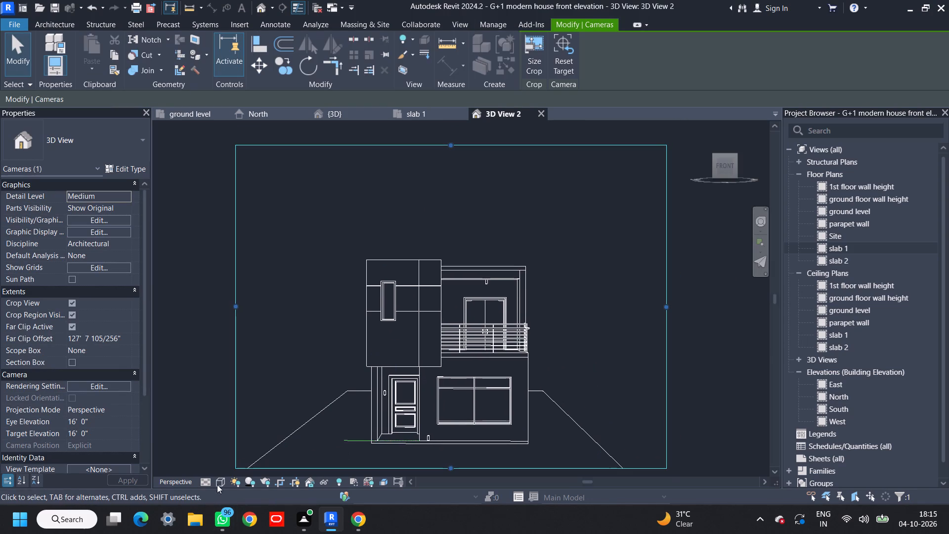
pyautogui.click(219, 483)
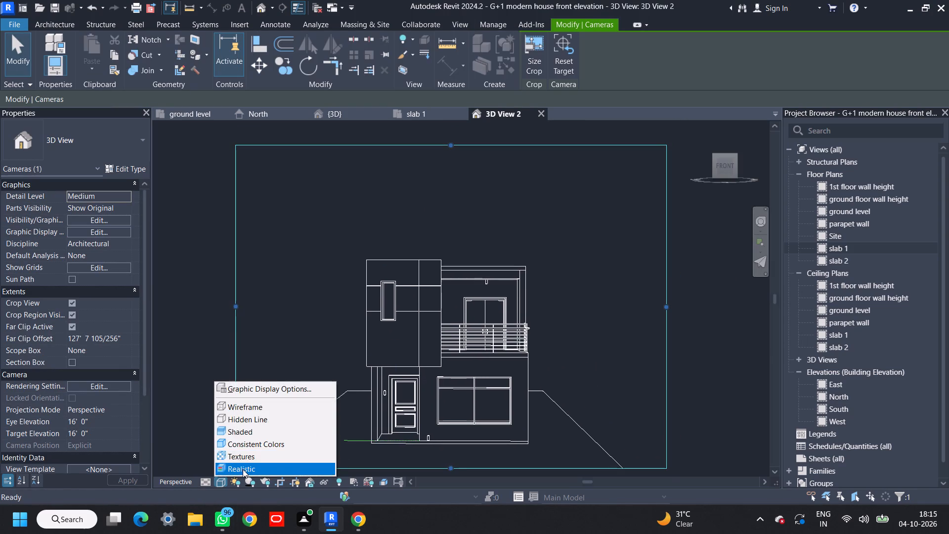
pyautogui.click(243, 470)
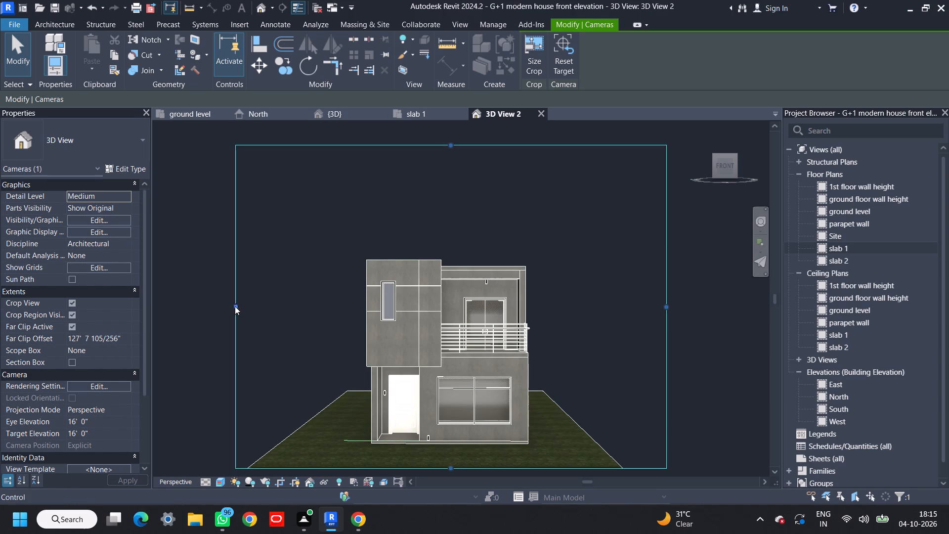
# Tighten the camera view's crop region around the house on both sides and above the roof.
pyautogui.moveTo(231, 305); pyautogui.dragTo(342, 319)
pyautogui.moveTo(666, 310); pyautogui.dragTo(550, 321)
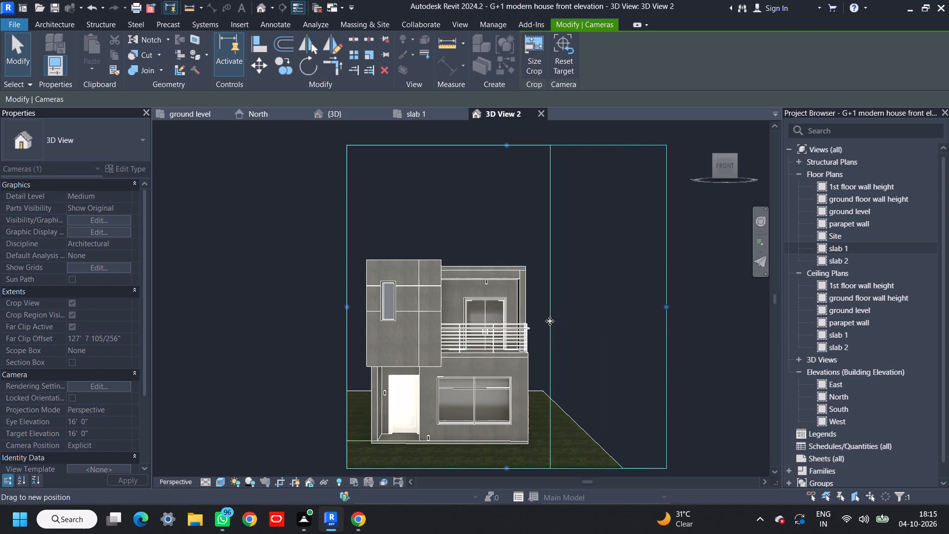
pyautogui.moveTo(550, 321); pyautogui.dragTo(543, 320)
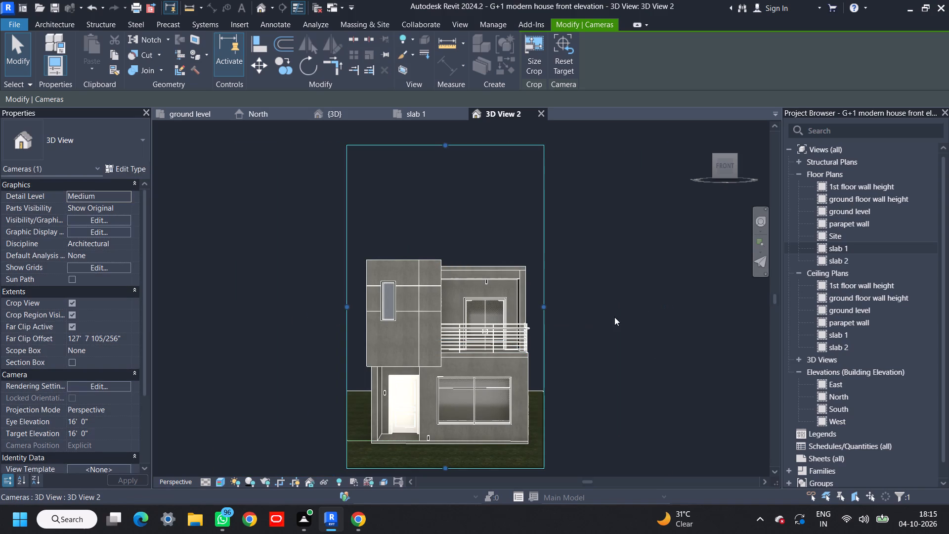
pyautogui.moveTo(443, 146); pyautogui.dragTo(447, 227)
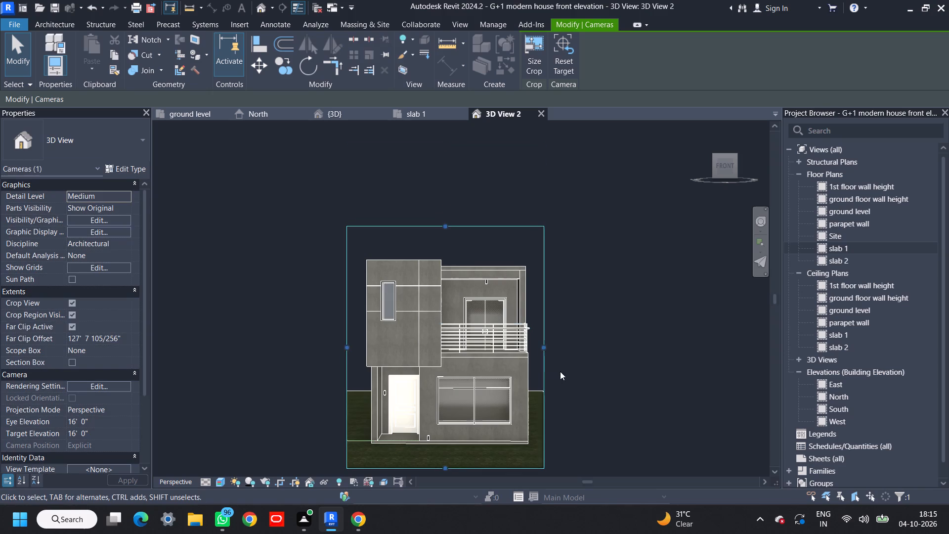
pyautogui.press('Escape')
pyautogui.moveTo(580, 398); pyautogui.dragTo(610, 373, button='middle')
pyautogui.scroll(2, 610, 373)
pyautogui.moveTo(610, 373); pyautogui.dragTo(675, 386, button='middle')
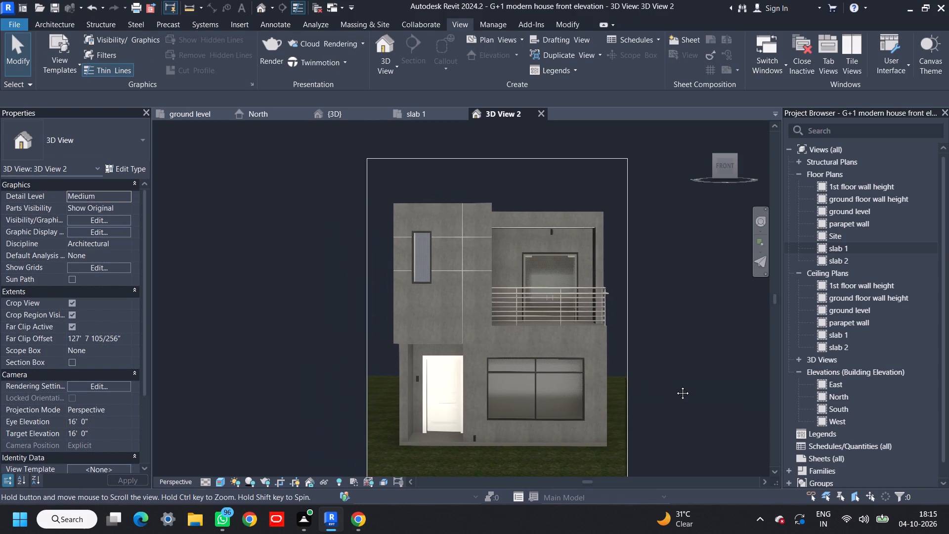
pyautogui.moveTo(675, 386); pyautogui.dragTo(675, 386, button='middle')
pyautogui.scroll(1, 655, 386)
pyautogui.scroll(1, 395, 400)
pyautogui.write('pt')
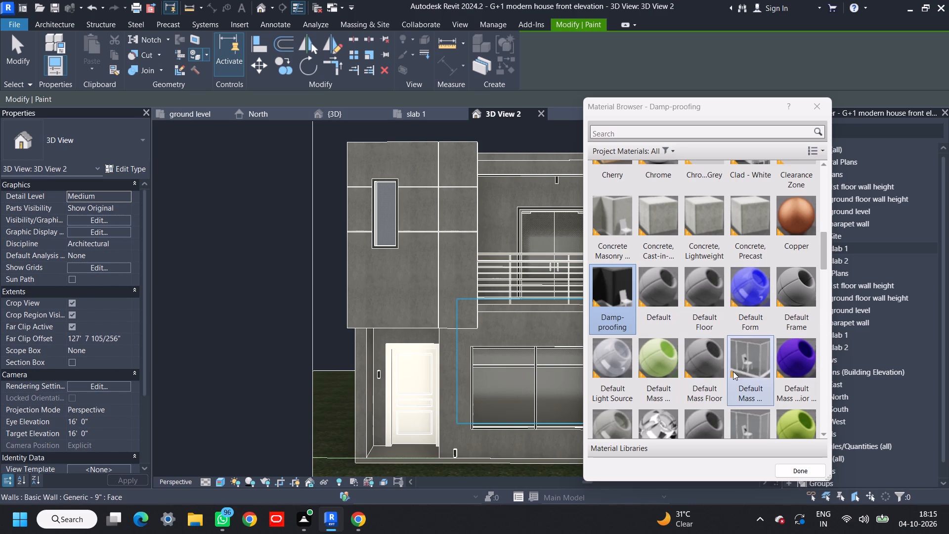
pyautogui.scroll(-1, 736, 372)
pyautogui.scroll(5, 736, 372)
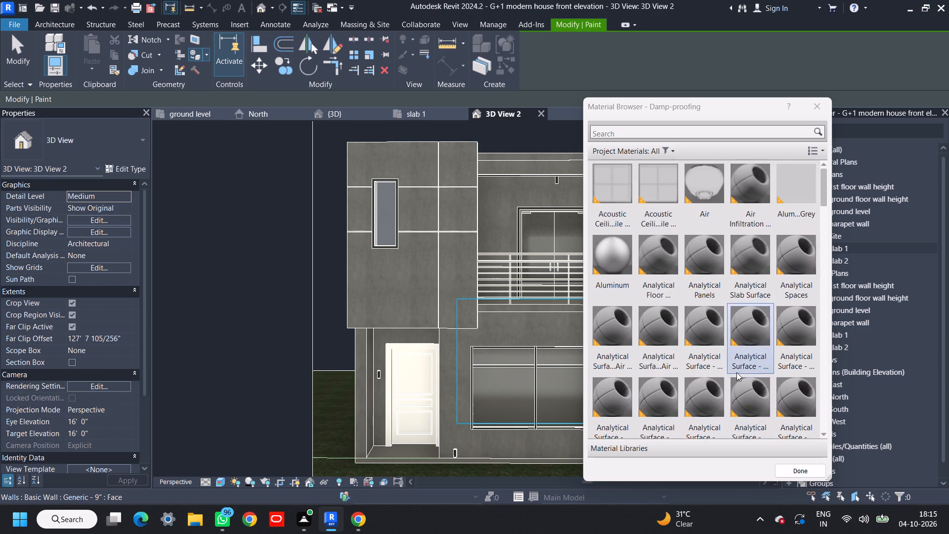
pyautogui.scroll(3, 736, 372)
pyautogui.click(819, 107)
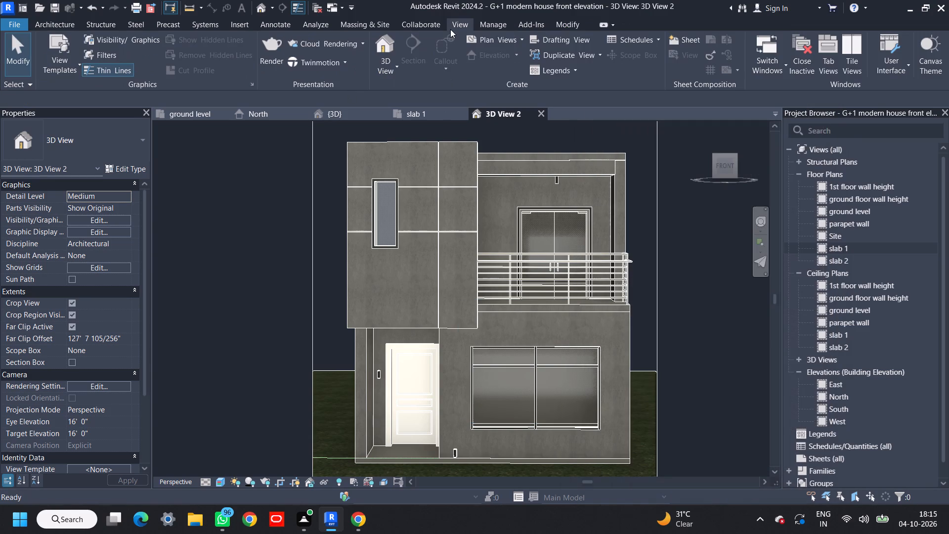
# Browse replacement assets for the wall paint material, showing the Wood category of Autodesk Physical Assets.
pyautogui.click(474, 24)
pyautogui.click(491, 24)
pyautogui.click(42, 63)
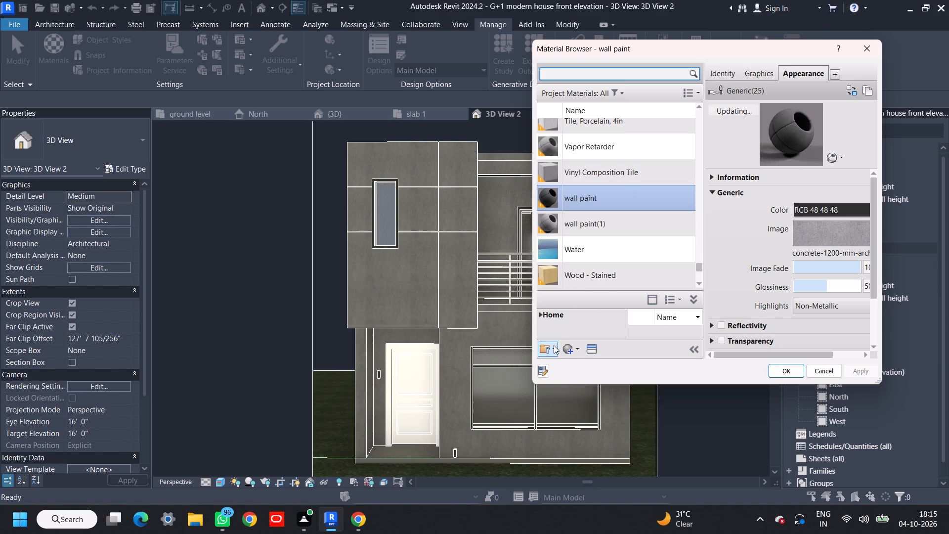
pyautogui.click(590, 347)
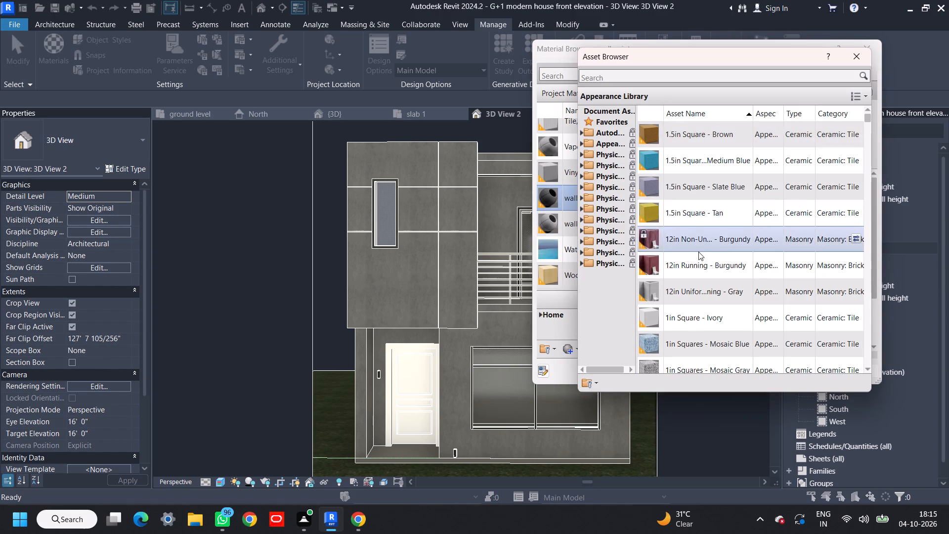
pyautogui.scroll(-8, 698, 252)
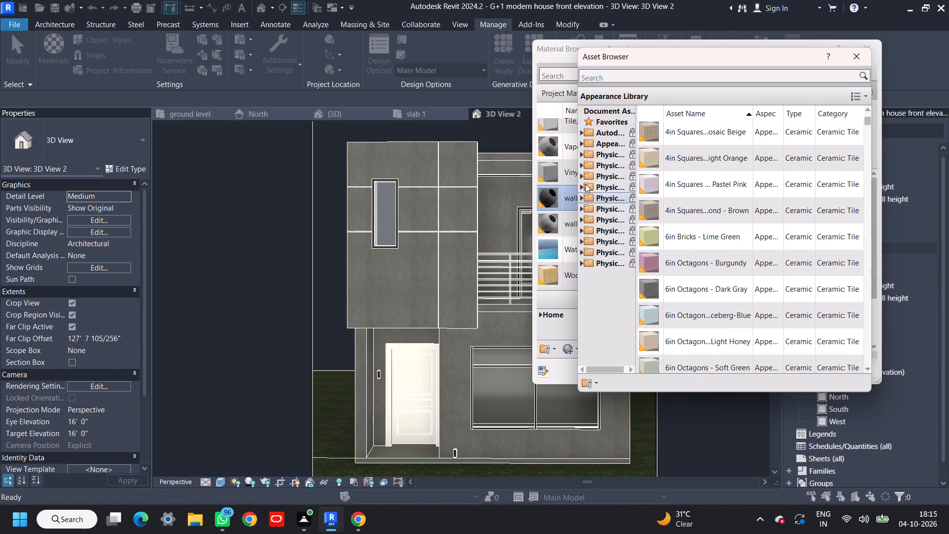
pyautogui.doubleClick(611, 128)
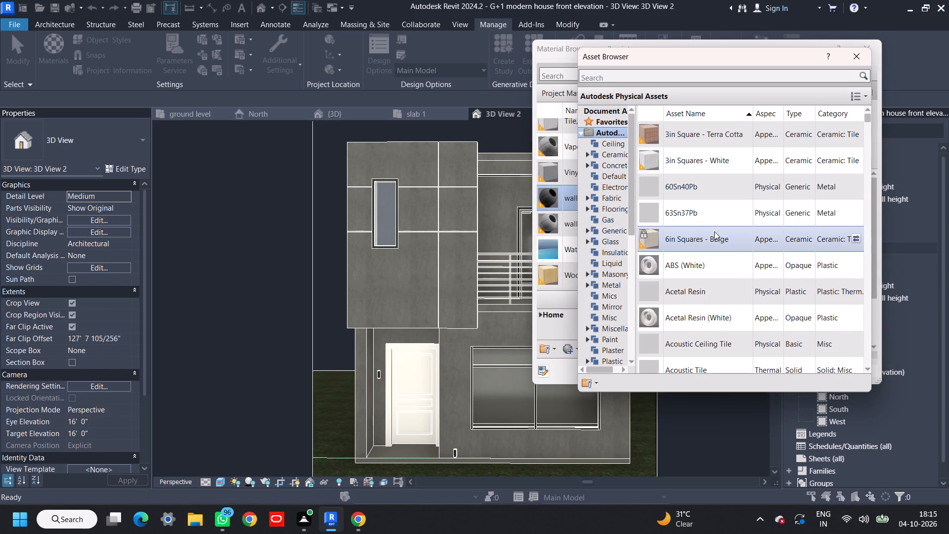
pyautogui.scroll(-1, 714, 236)
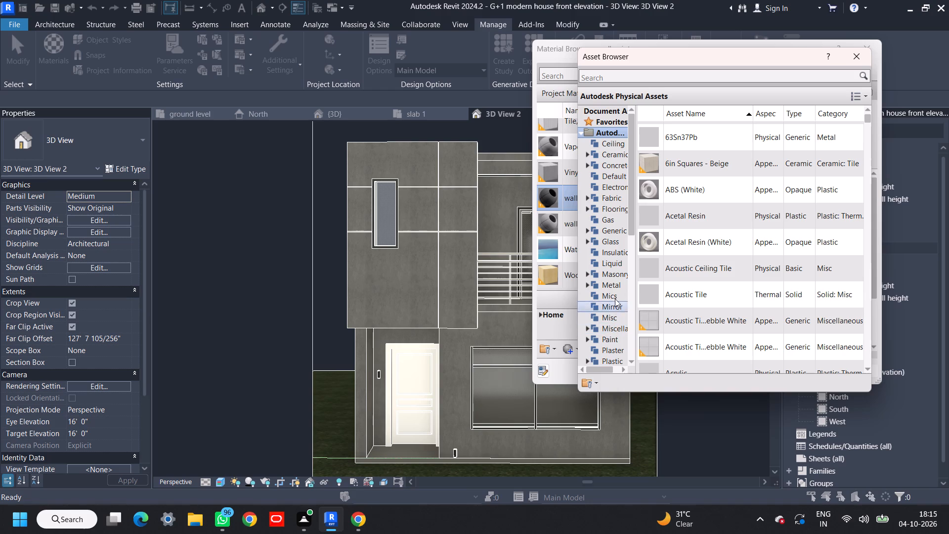
pyautogui.scroll(-2, 605, 276)
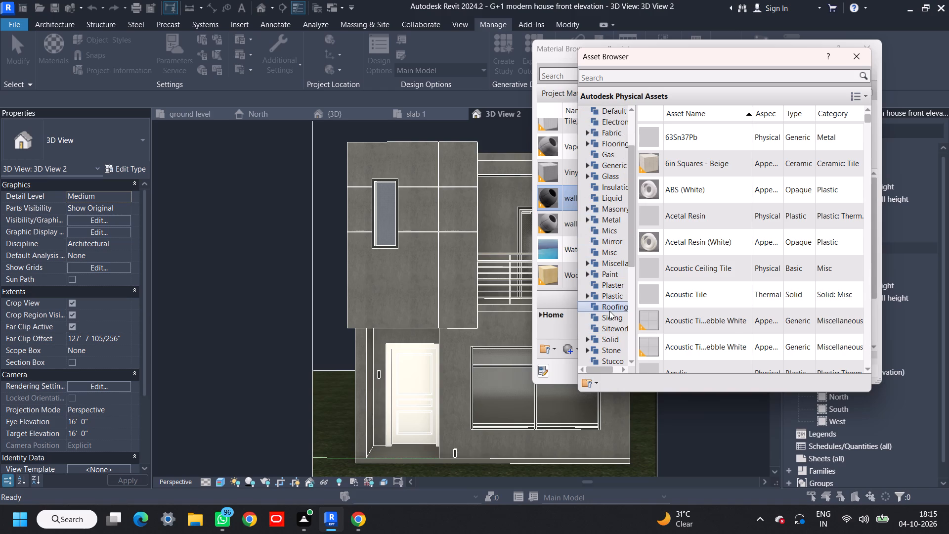
pyautogui.scroll(-2, 609, 311)
pyautogui.click(610, 338)
# Replace the wall paint material's appearance with the Walnut wood asset.
pyautogui.scroll(-4, 727, 238)
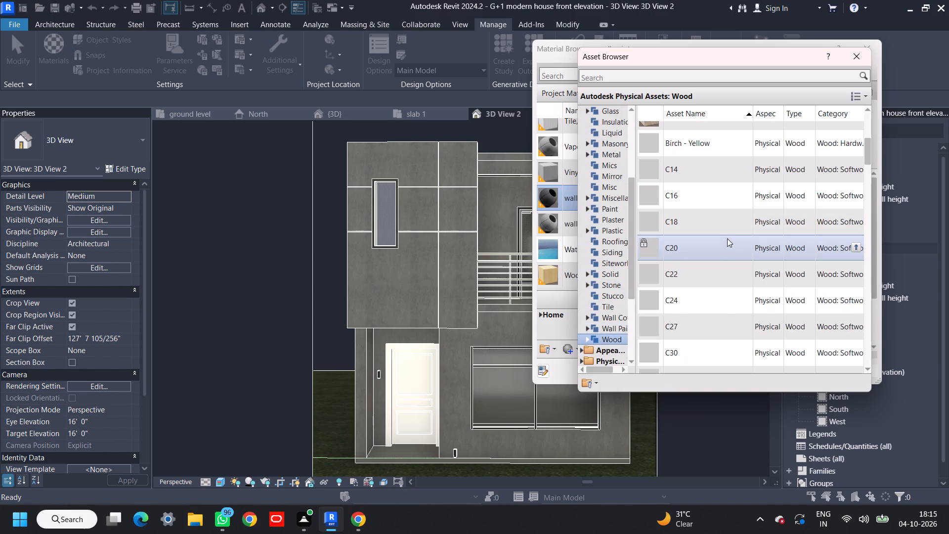
pyautogui.scroll(-4, 730, 249)
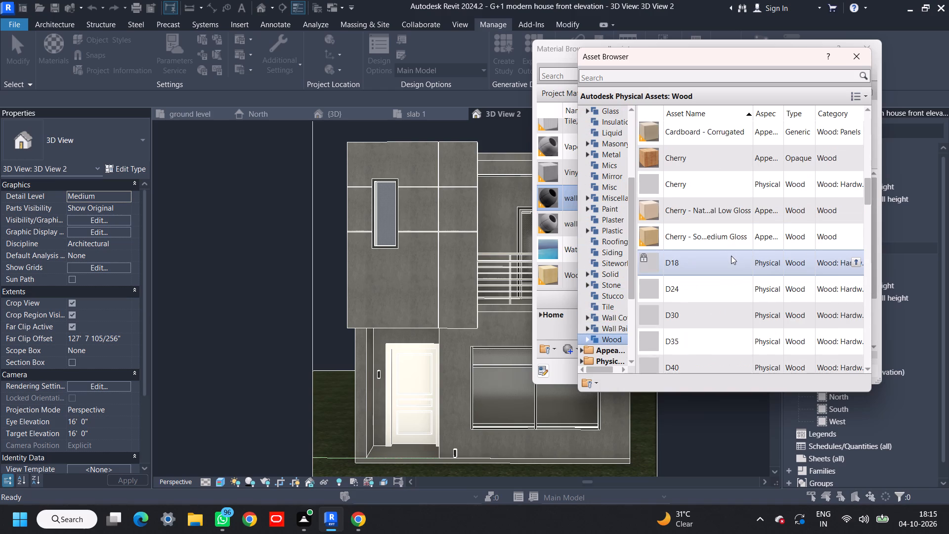
pyautogui.scroll(-19, 731, 259)
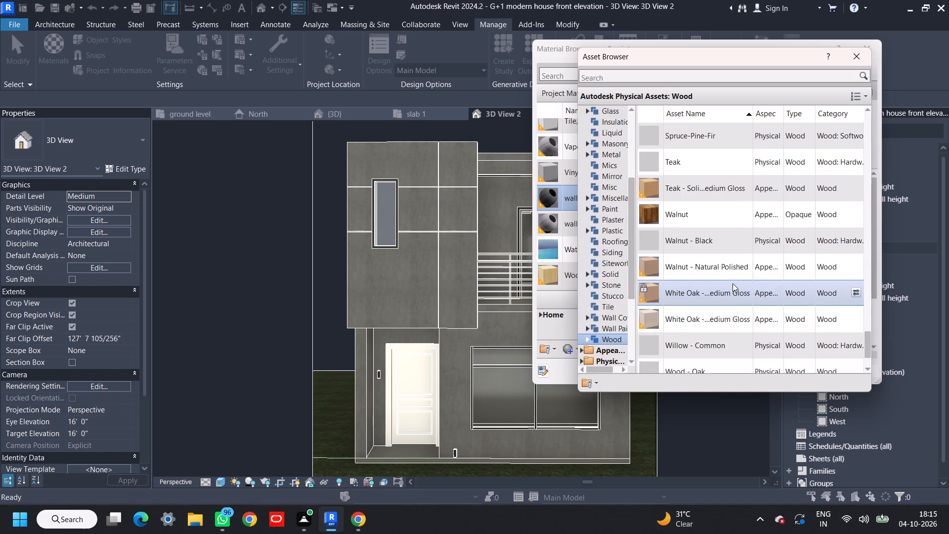
pyautogui.scroll(6, 733, 283)
pyautogui.scroll(-14, 733, 283)
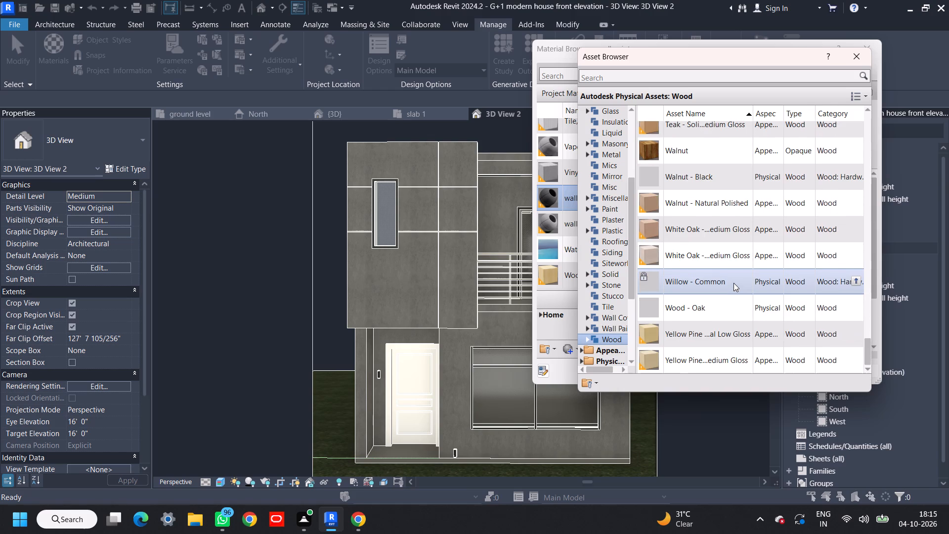
pyautogui.scroll(20, 733, 283)
pyautogui.scroll(11, 733, 283)
pyautogui.scroll(-12, 733, 283)
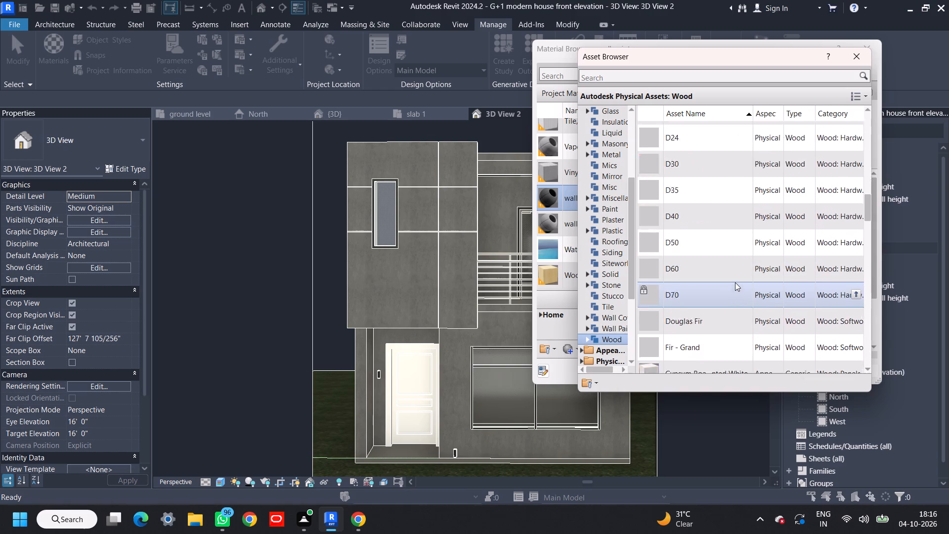
pyautogui.scroll(-18, 735, 282)
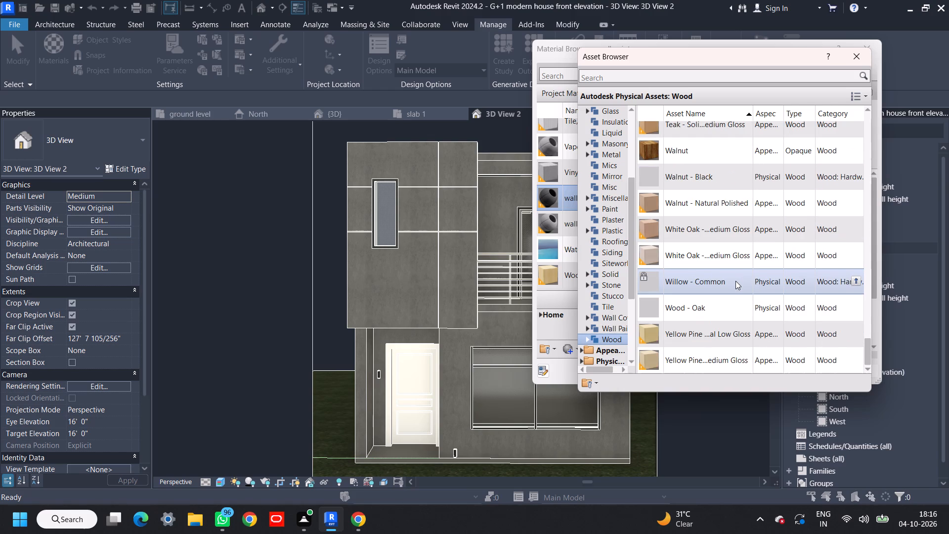
pyautogui.scroll(-5, 735, 281)
pyautogui.scroll(2, 735, 278)
pyautogui.click(725, 304)
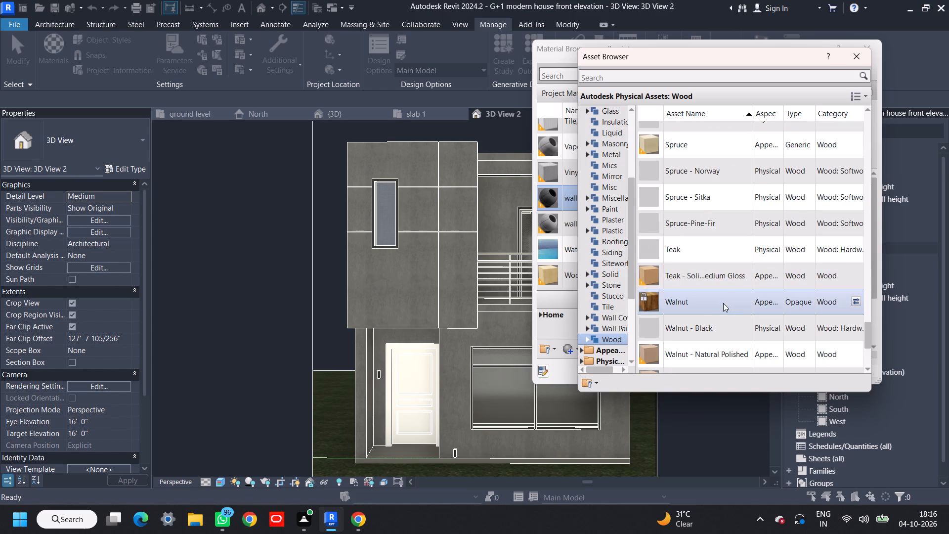
pyautogui.doubleClick(672, 304)
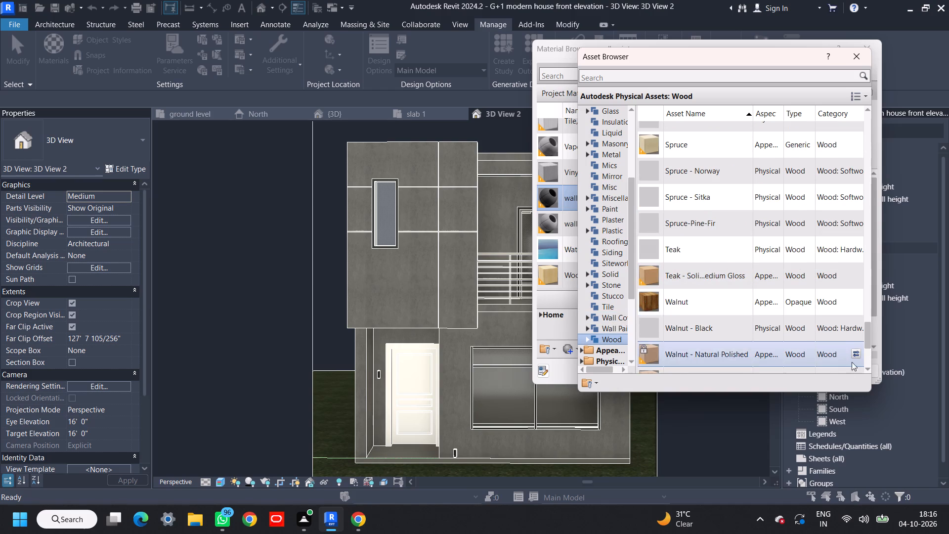
pyautogui.click(862, 62)
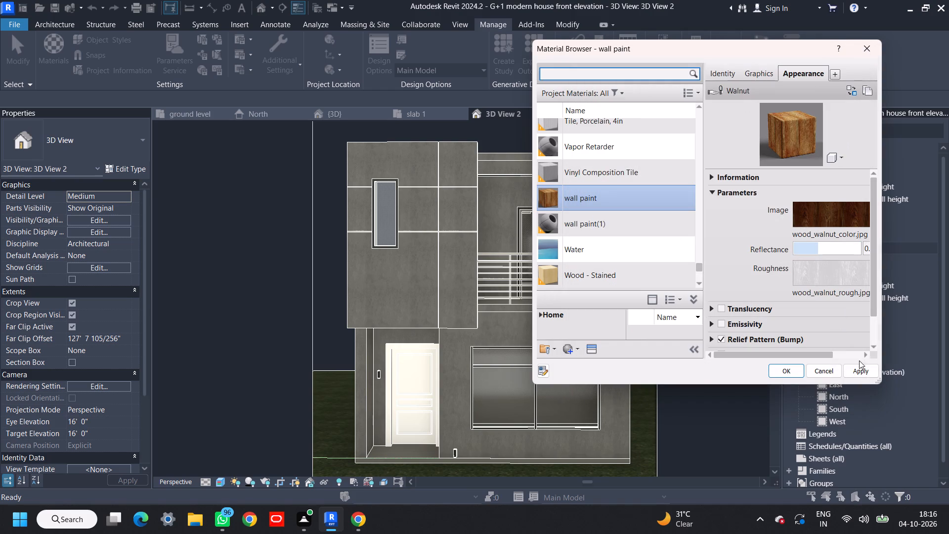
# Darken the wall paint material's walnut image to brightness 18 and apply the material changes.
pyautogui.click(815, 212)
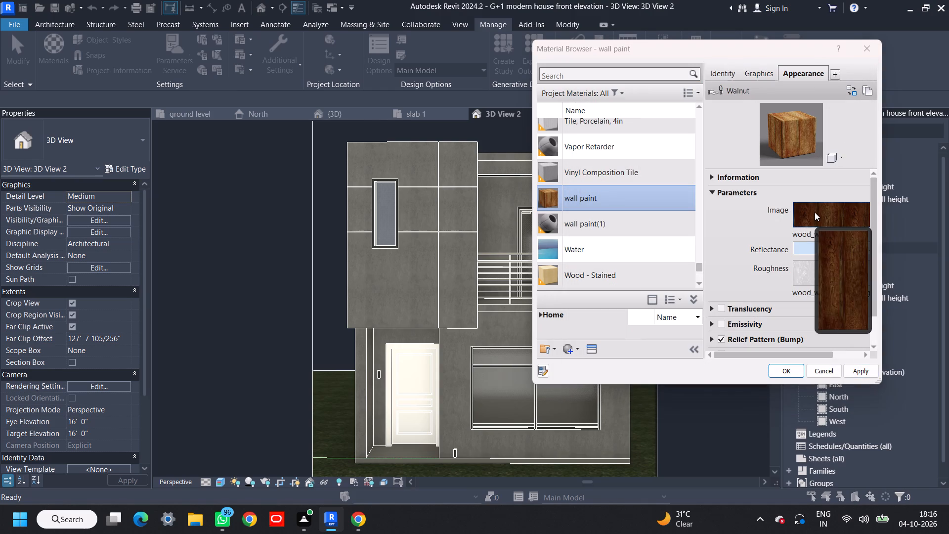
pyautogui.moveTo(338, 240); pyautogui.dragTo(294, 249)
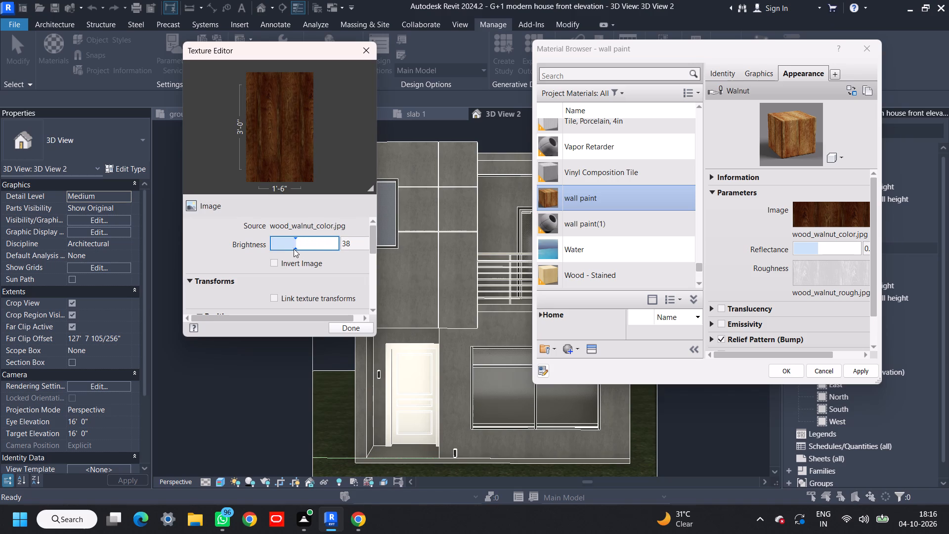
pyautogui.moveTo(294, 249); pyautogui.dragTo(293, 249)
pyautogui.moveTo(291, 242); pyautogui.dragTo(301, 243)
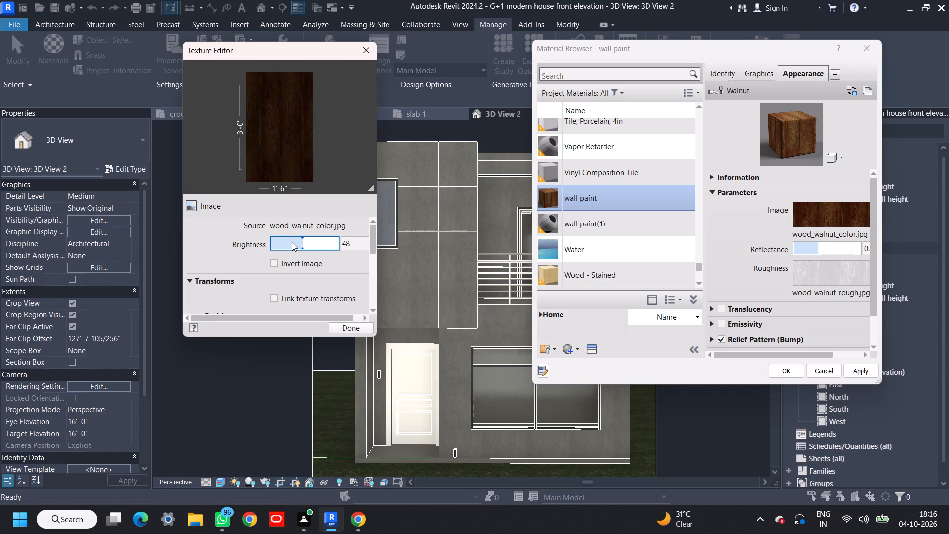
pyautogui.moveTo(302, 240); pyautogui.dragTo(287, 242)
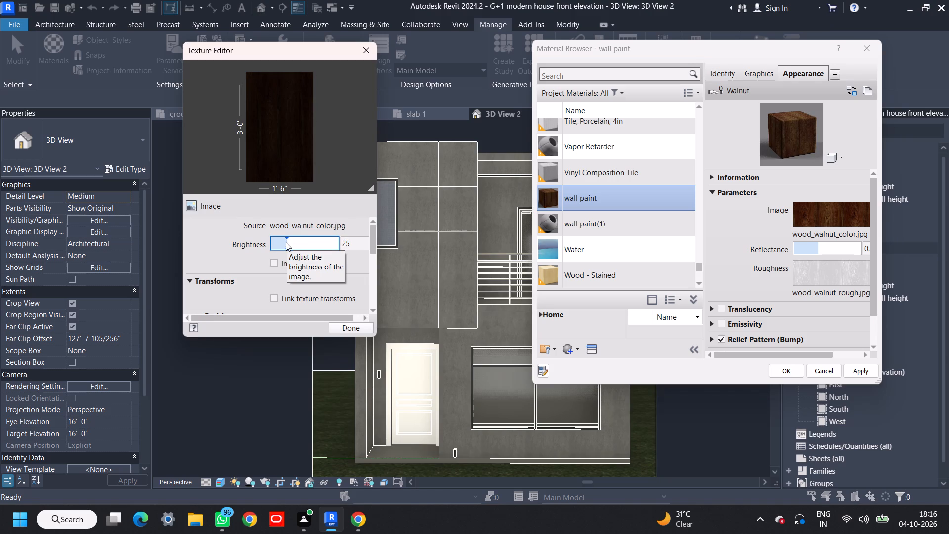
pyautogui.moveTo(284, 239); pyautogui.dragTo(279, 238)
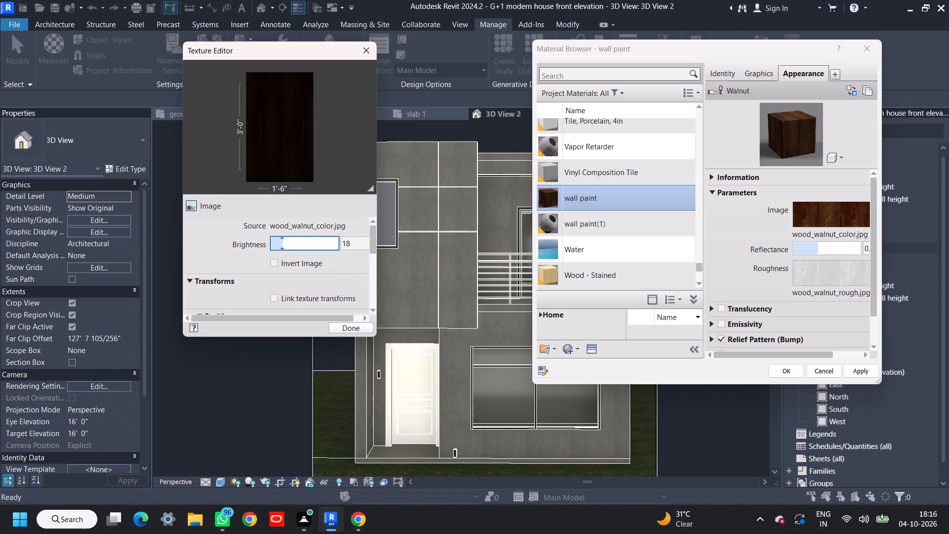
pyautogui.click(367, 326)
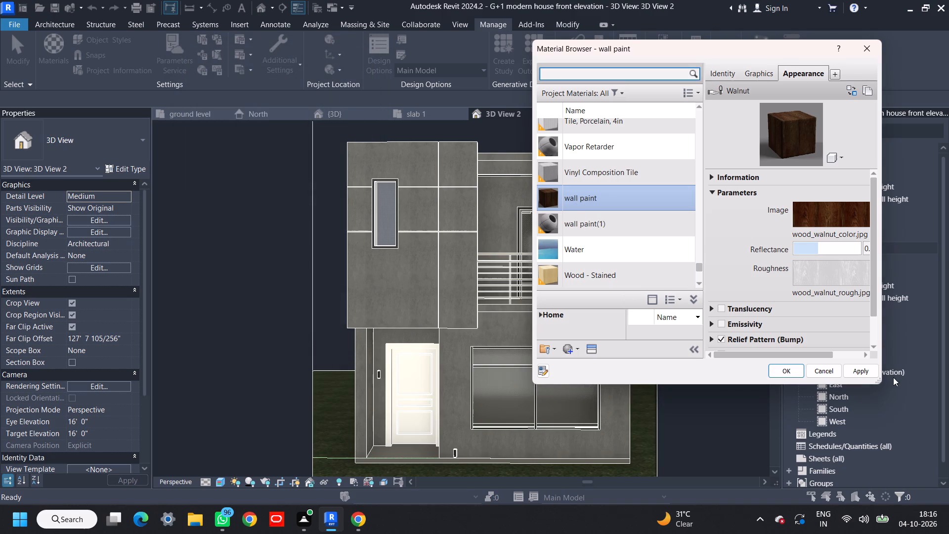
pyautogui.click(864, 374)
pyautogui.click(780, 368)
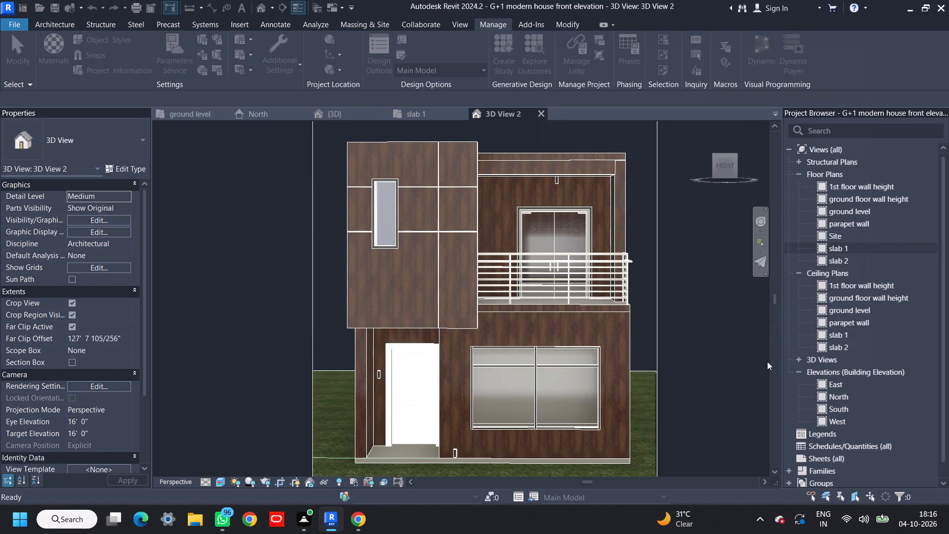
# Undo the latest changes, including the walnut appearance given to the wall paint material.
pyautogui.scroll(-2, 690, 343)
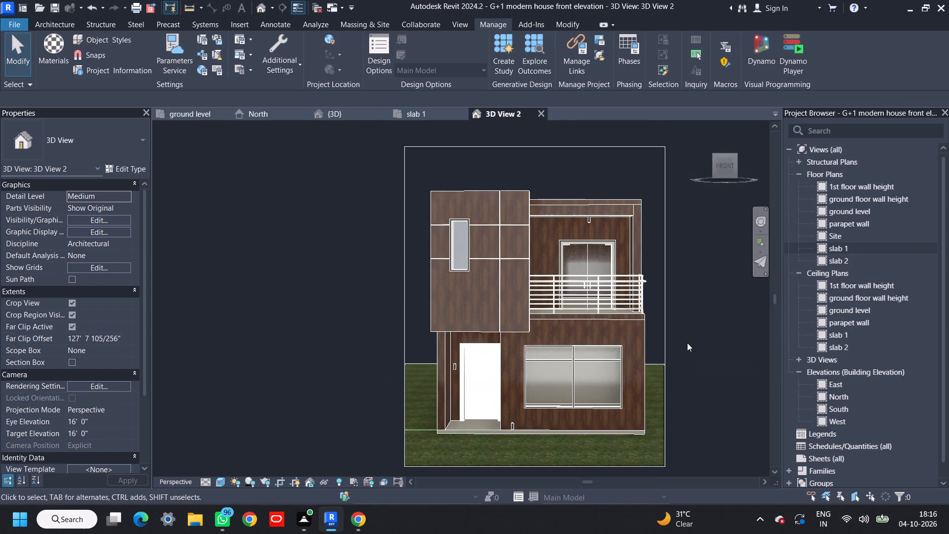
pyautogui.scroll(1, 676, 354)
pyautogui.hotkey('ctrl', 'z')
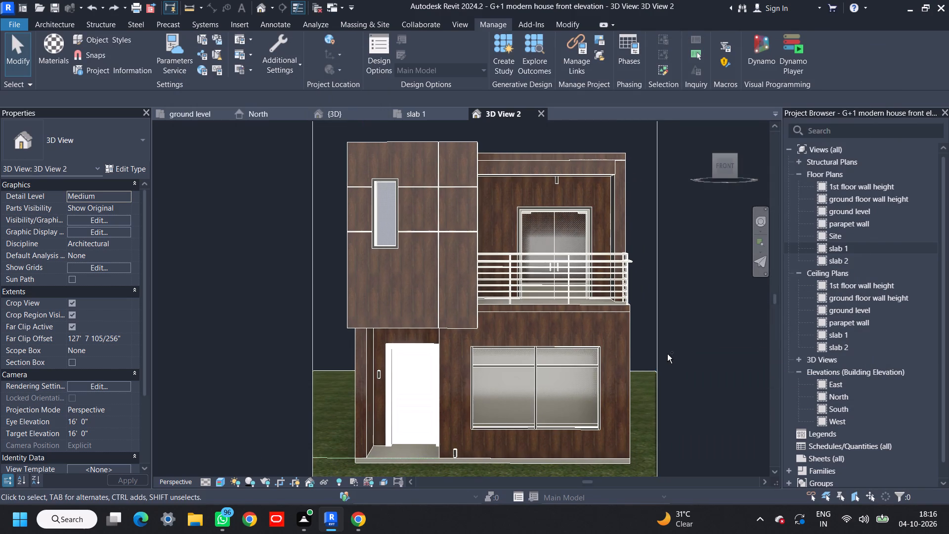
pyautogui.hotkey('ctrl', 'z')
# Replace the wall paint(1) material's appearance with the Walnut asset from the Wood category of Autodesk Physical Assets.
pyautogui.click(53, 52)
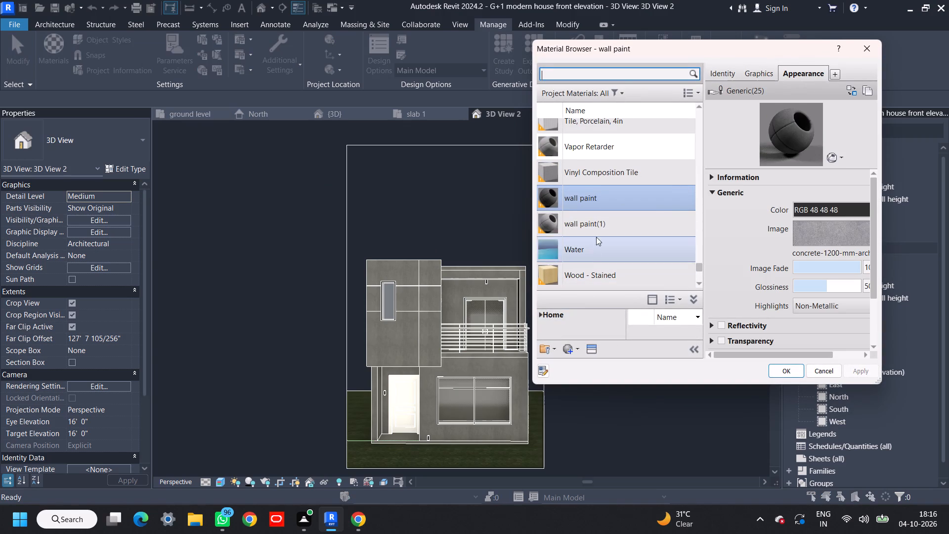
pyautogui.click(598, 230)
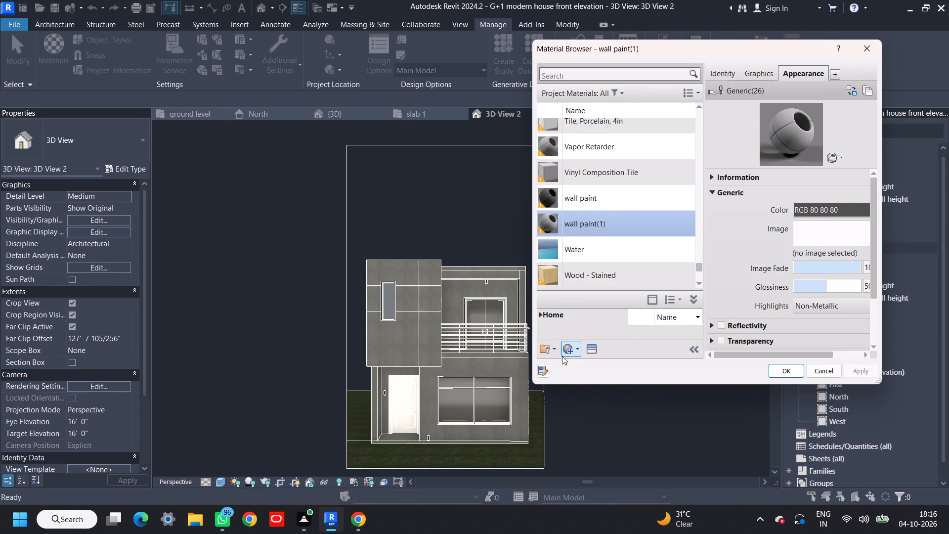
pyautogui.click(594, 350)
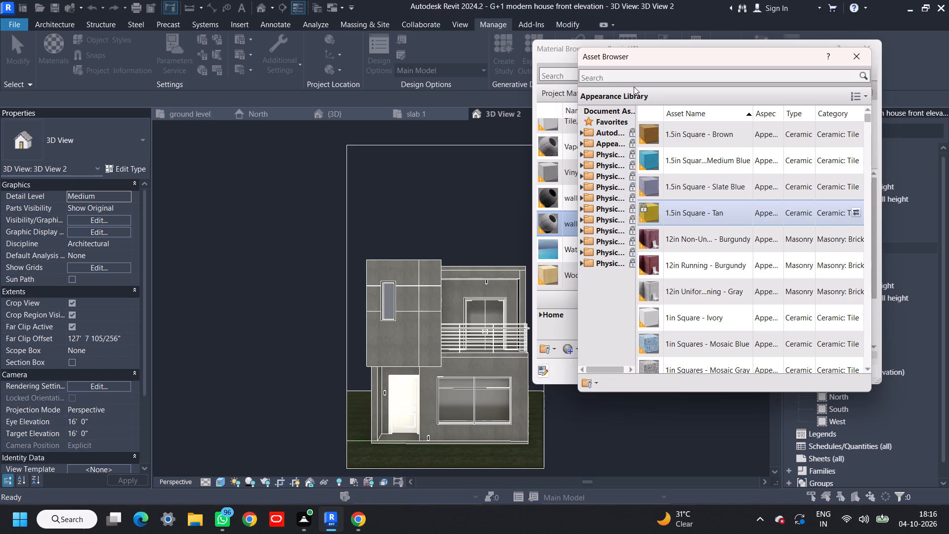
pyautogui.click(635, 76)
pyautogui.doubleClick(608, 129)
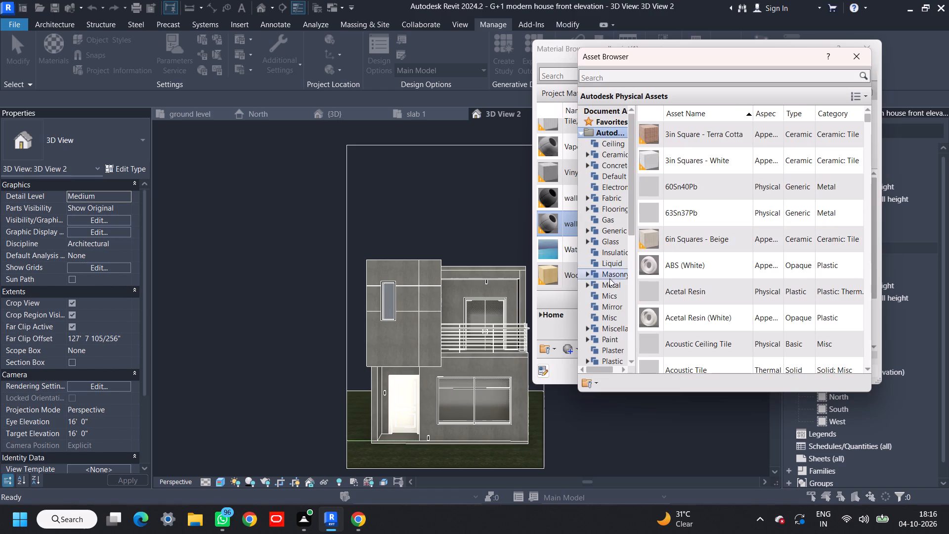
pyautogui.scroll(-5, 611, 275)
pyautogui.doubleClick(615, 308)
pyautogui.scroll(-20, 682, 268)
pyautogui.scroll(-10, 682, 268)
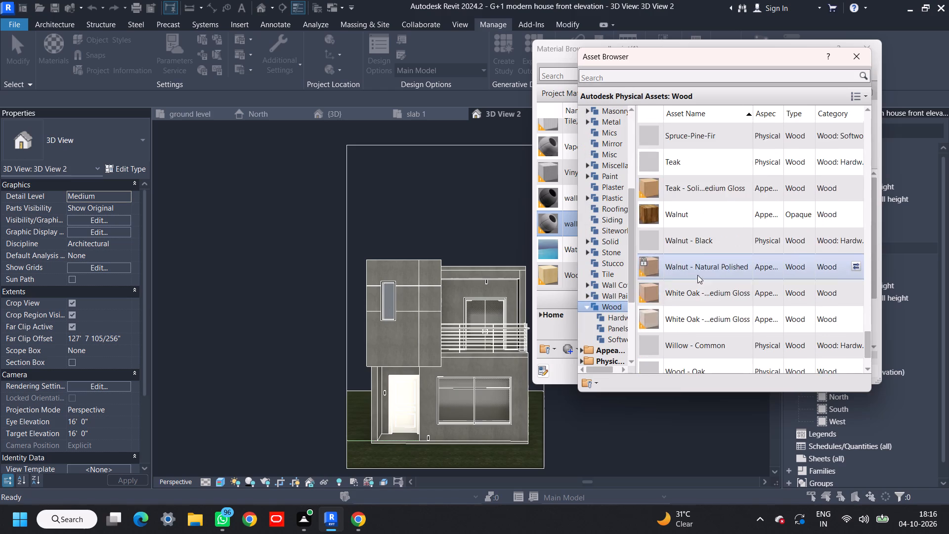
pyautogui.scroll(-8, 697, 275)
pyautogui.doubleClick(687, 156)
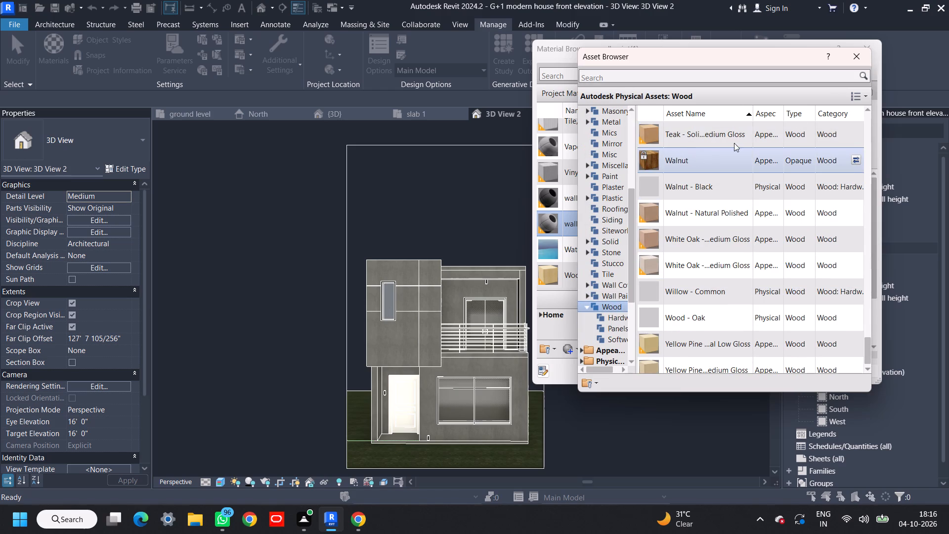
pyautogui.click(857, 60)
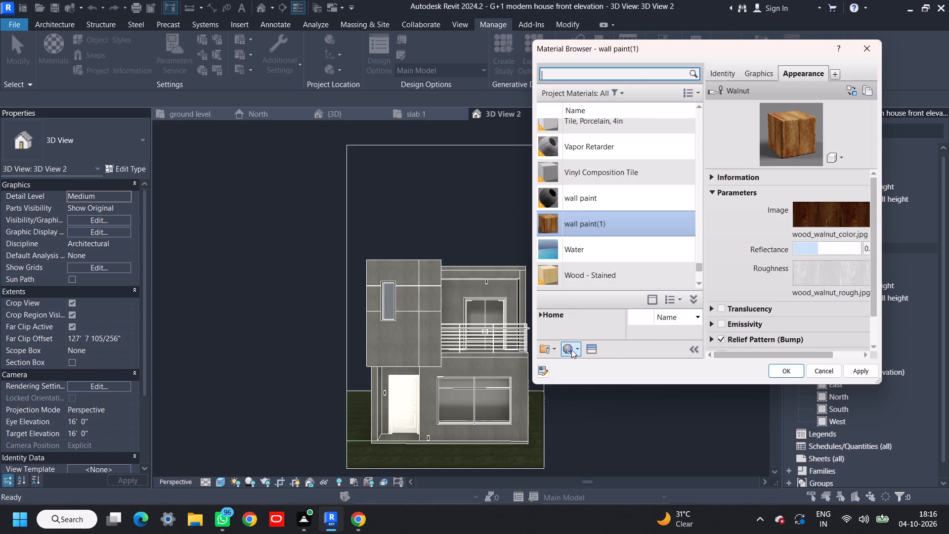
# Darken the wall paint(1) material's walnut image to brightness 29 and apply the material changes.
pyautogui.click(824, 217)
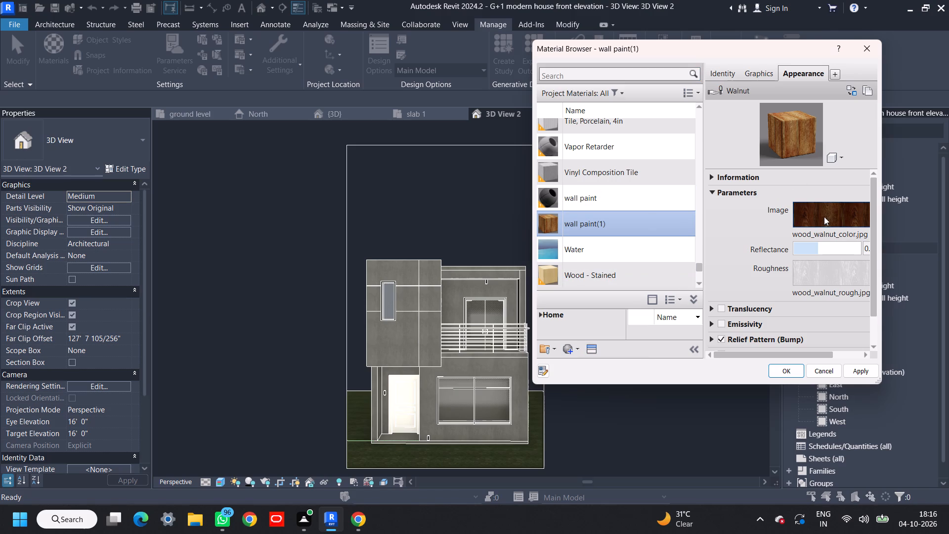
pyautogui.moveTo(318, 245); pyautogui.dragTo(271, 246)
pyautogui.click(869, 368)
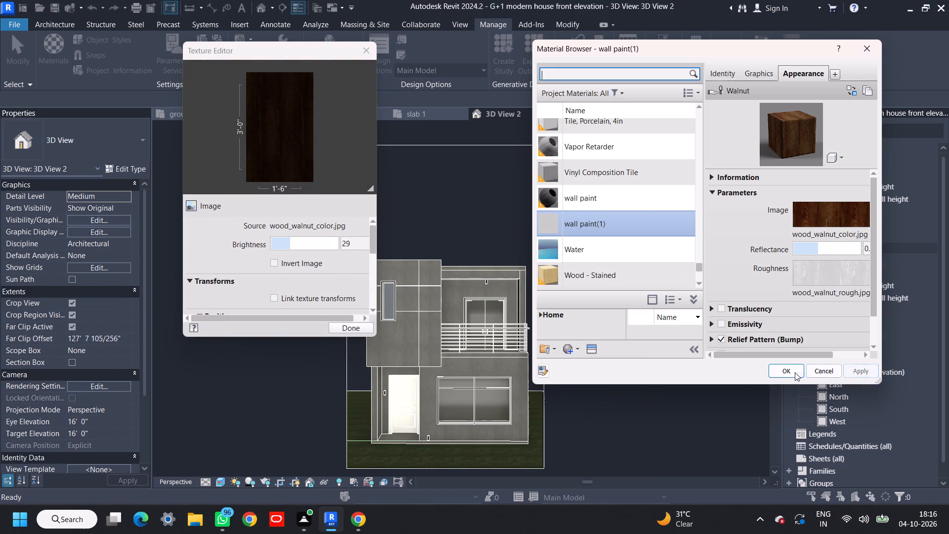
pyautogui.click(793, 370)
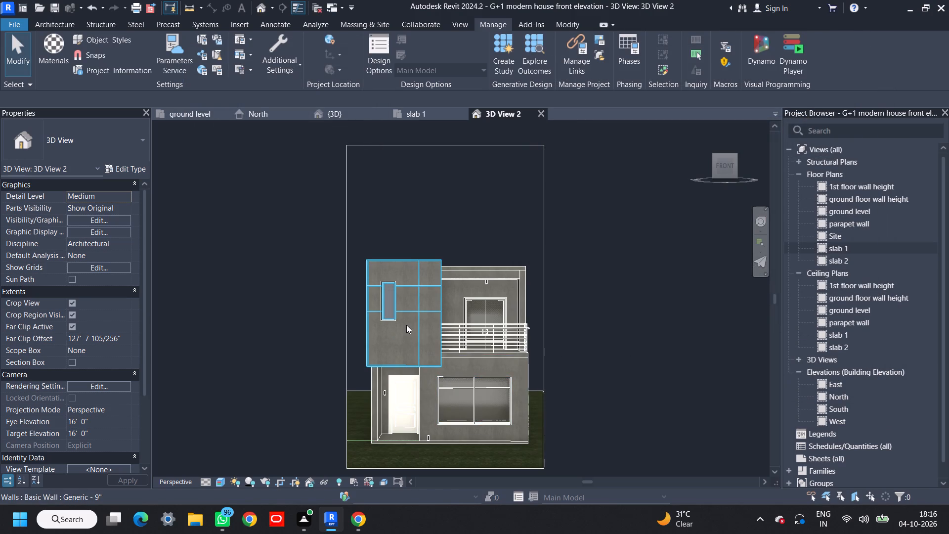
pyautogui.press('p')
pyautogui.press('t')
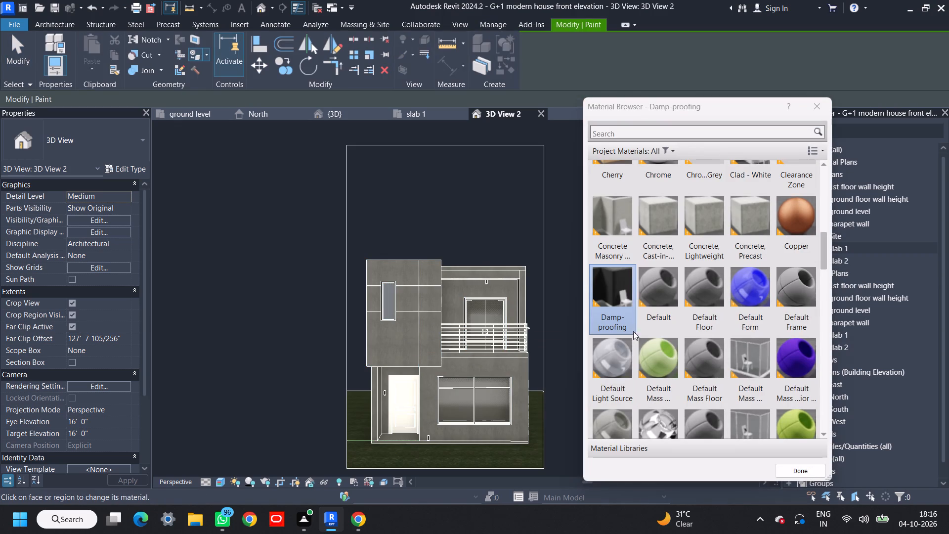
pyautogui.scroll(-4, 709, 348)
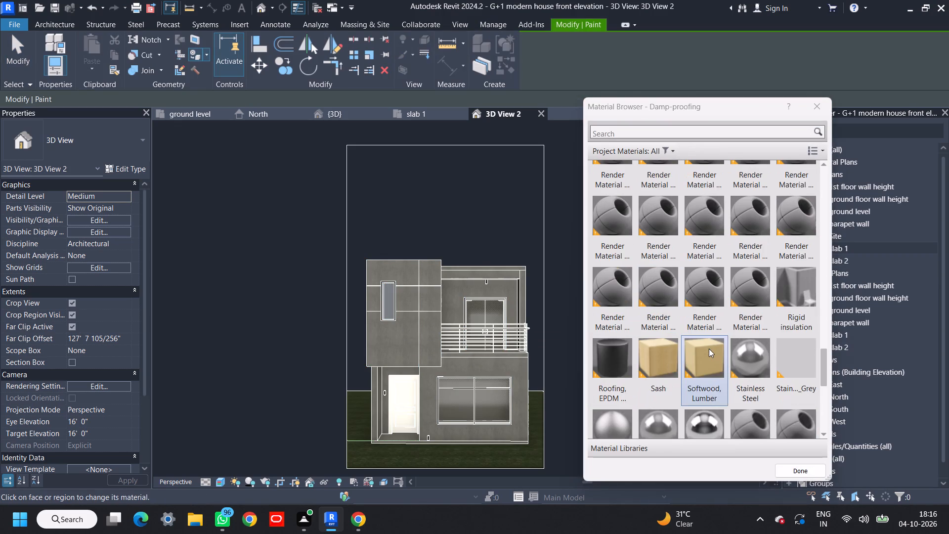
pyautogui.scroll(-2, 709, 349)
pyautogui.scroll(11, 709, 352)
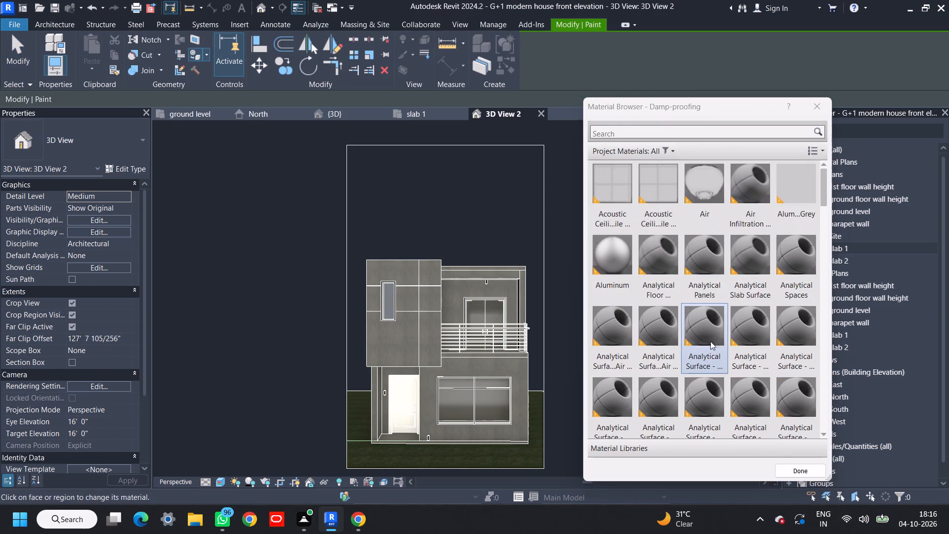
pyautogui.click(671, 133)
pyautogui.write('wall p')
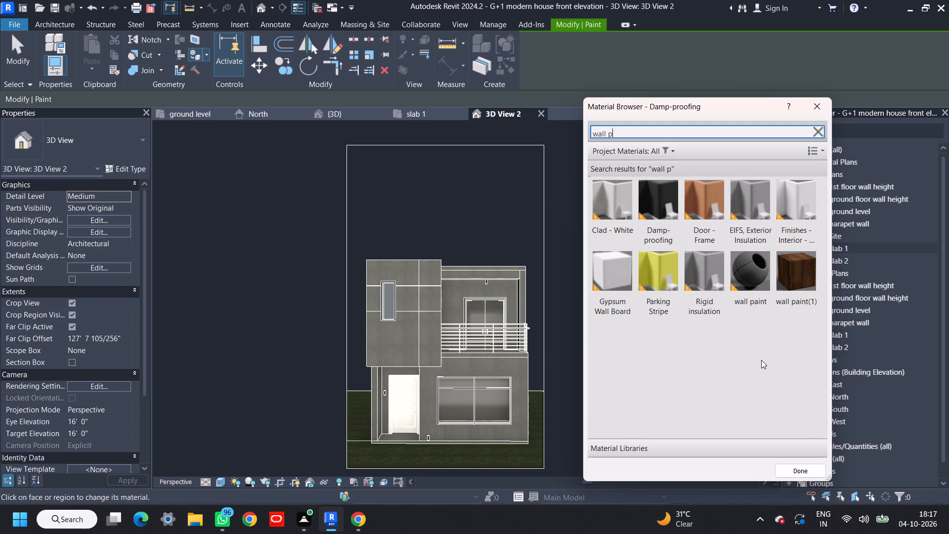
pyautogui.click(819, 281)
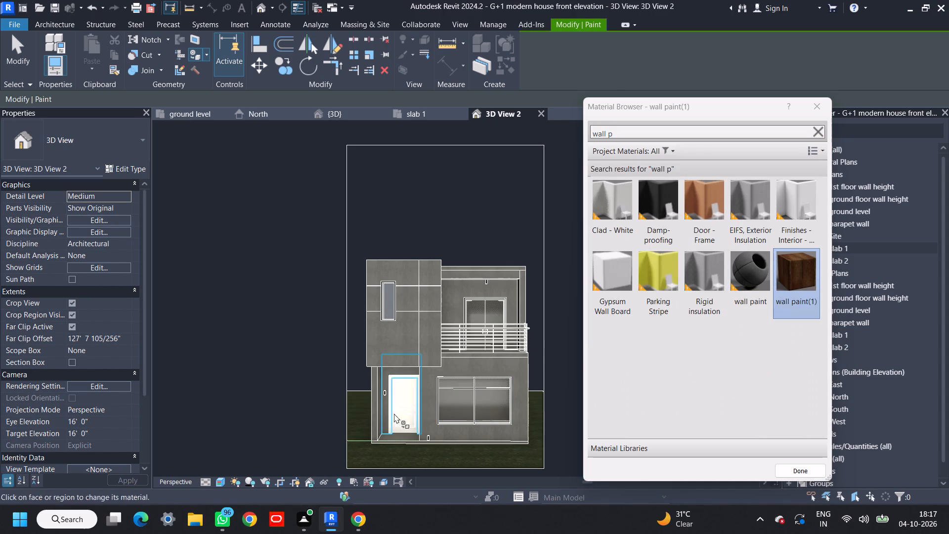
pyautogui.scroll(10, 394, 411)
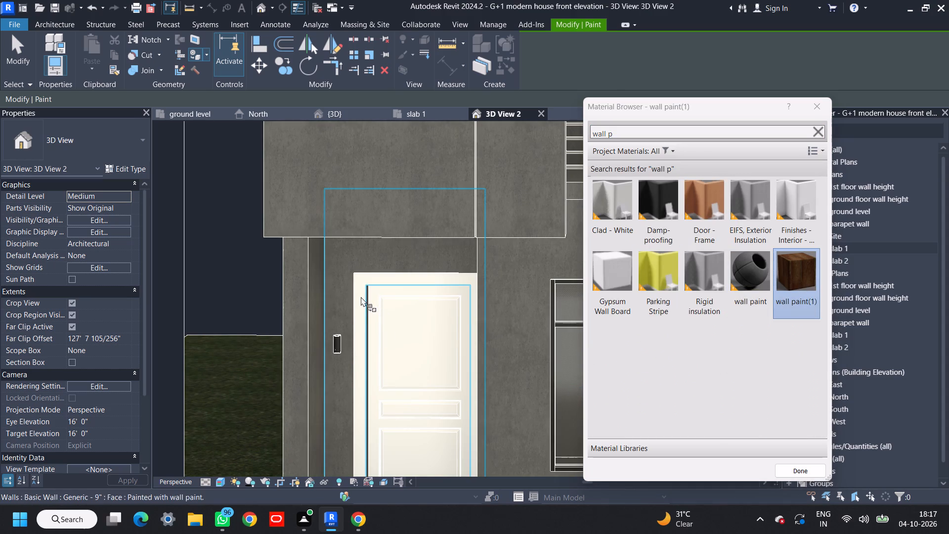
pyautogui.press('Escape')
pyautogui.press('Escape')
# Open the front entrance door's family for editing.
pyautogui.doubleClick(398, 311)
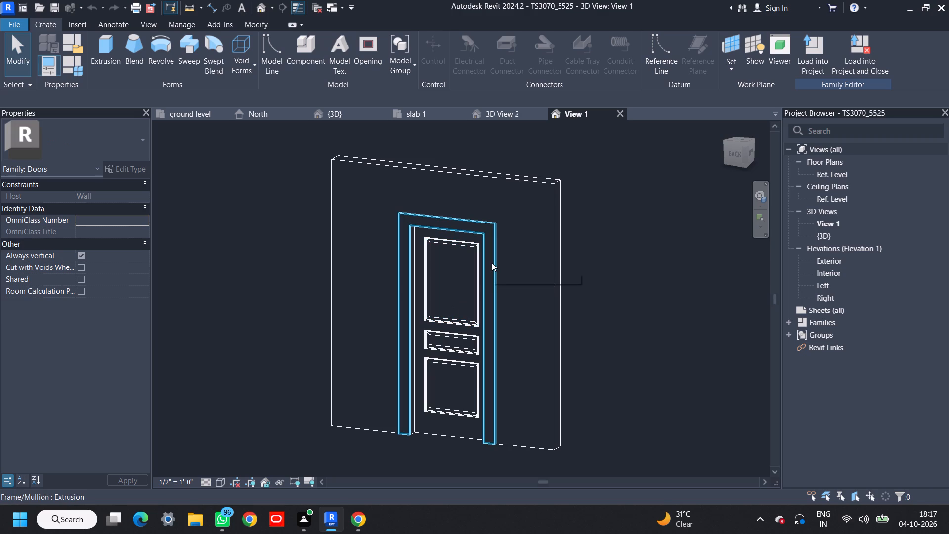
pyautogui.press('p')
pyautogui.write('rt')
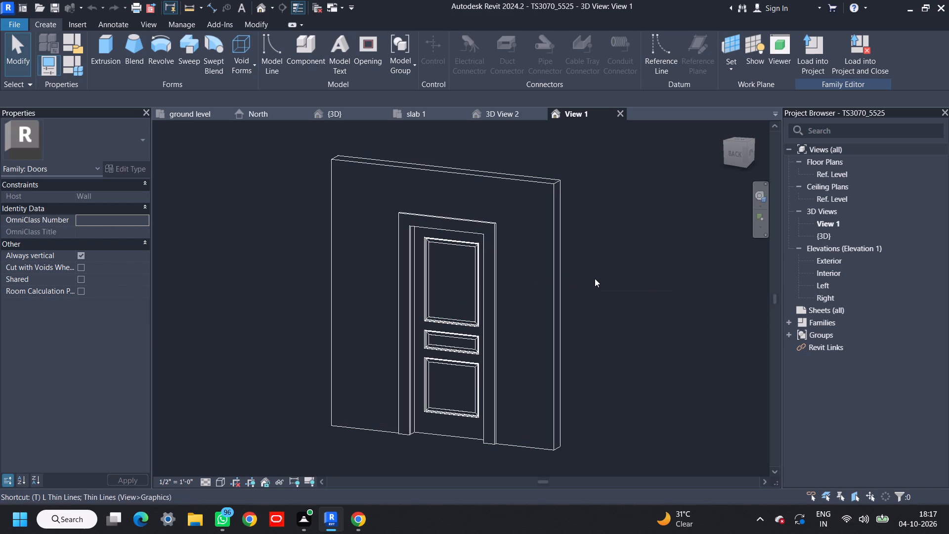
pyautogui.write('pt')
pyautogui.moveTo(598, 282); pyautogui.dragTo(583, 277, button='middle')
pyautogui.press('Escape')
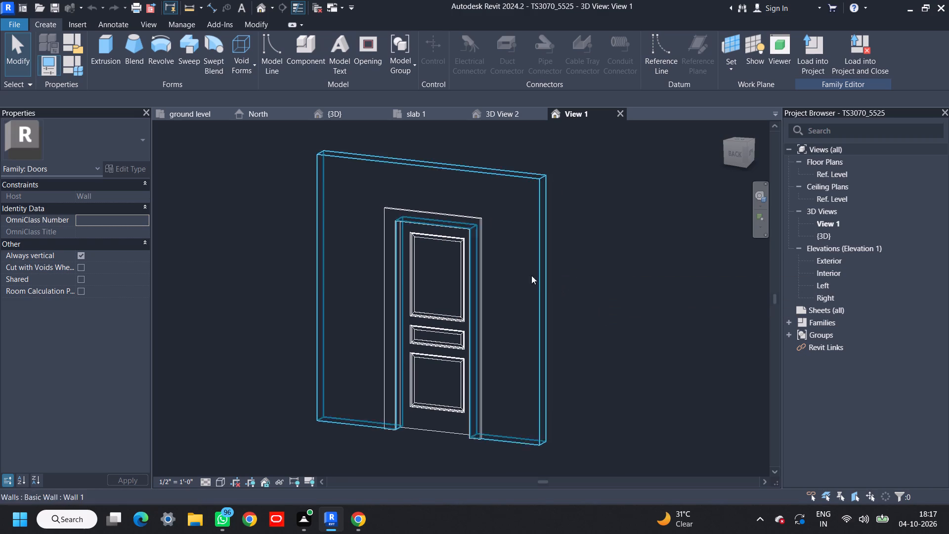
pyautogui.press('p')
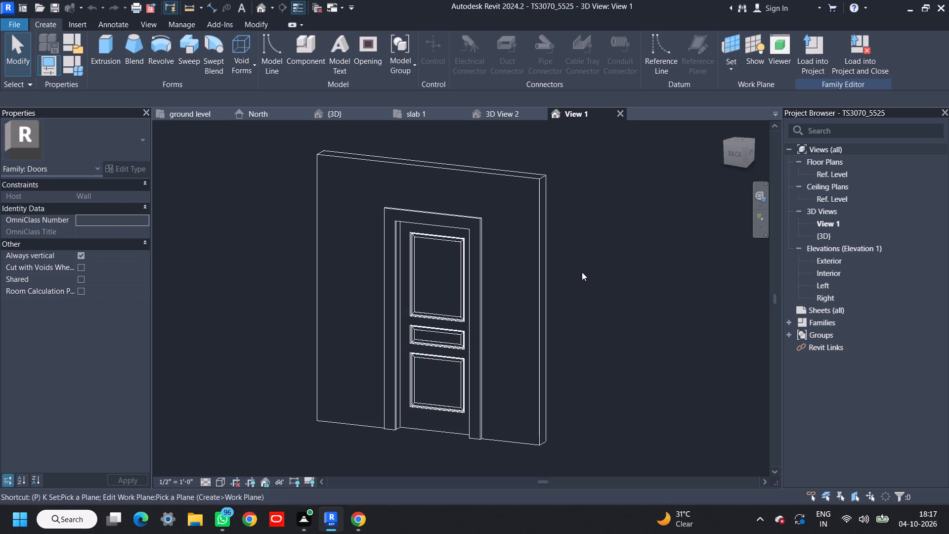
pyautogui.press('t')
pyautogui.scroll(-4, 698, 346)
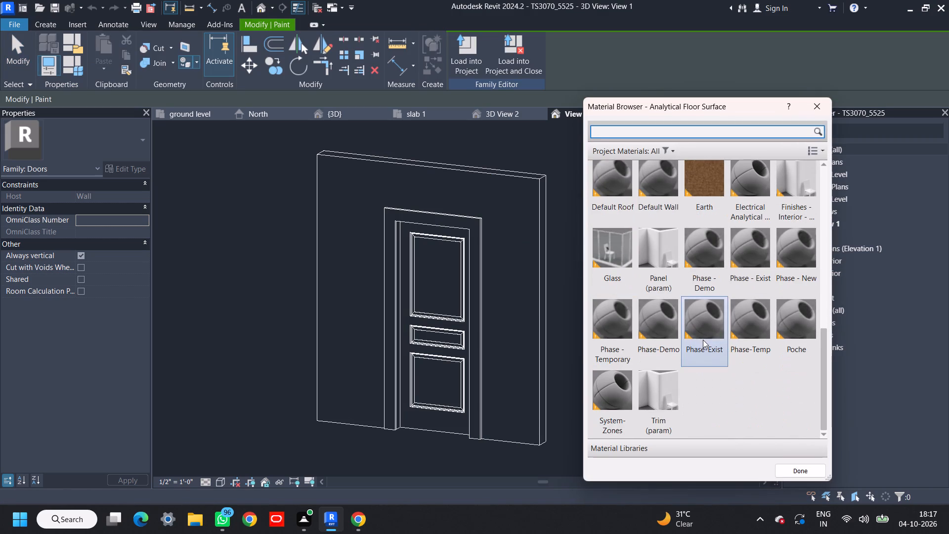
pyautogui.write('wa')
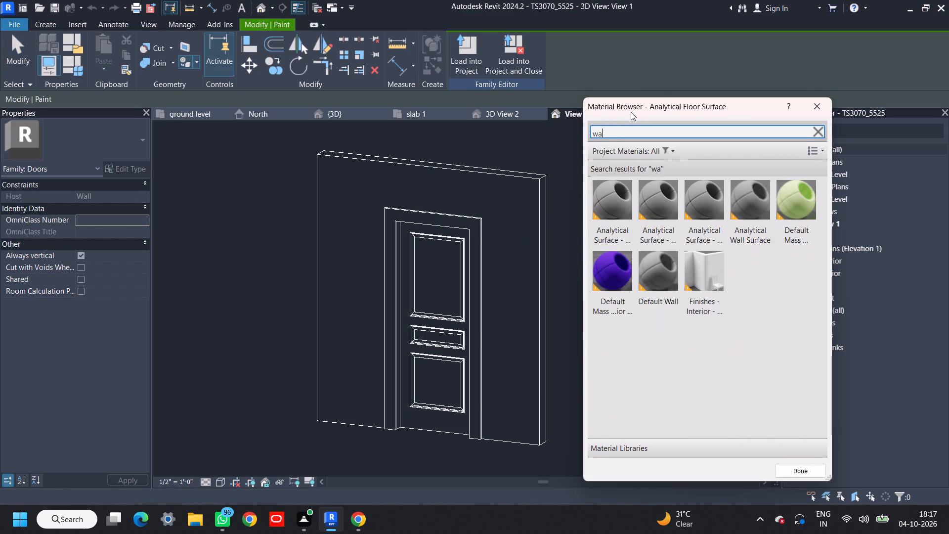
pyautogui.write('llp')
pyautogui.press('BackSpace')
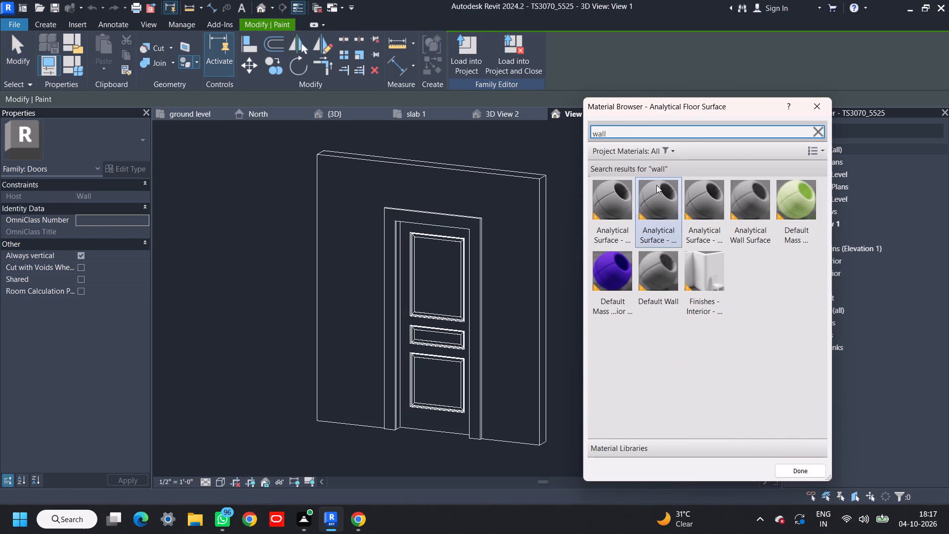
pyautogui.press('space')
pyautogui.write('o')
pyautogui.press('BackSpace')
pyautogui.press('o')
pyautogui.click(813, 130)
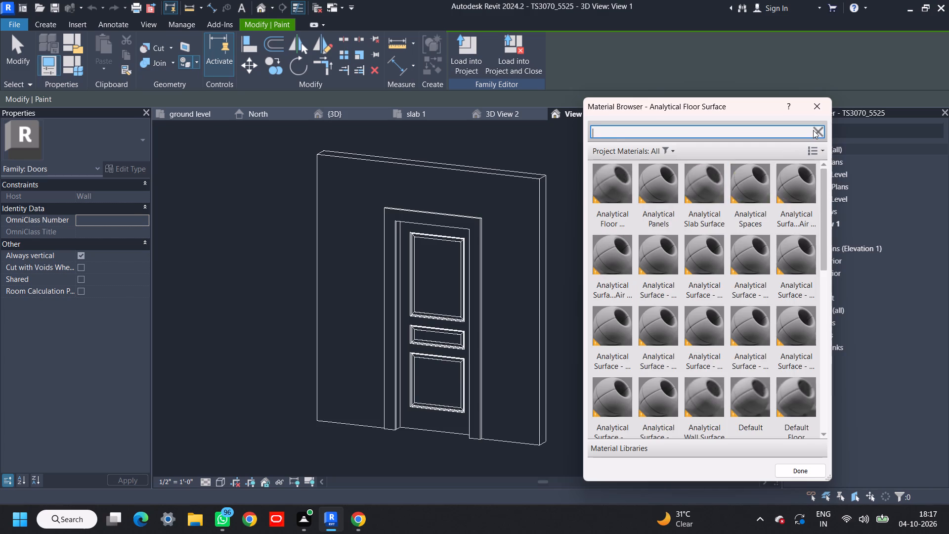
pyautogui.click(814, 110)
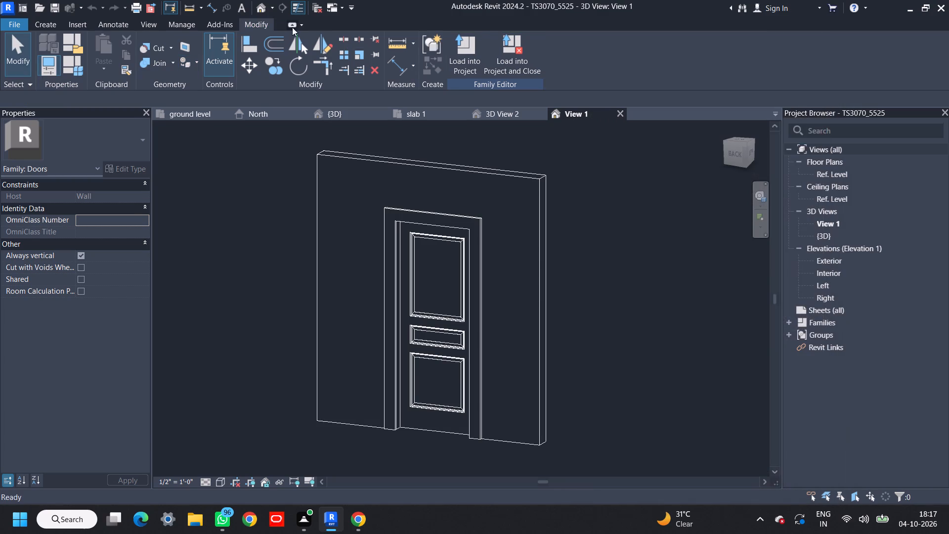
# Create a new material in the door family and assign image.png from Downloads as its generic appearance image.
pyautogui.click(182, 26)
pyautogui.click(51, 56)
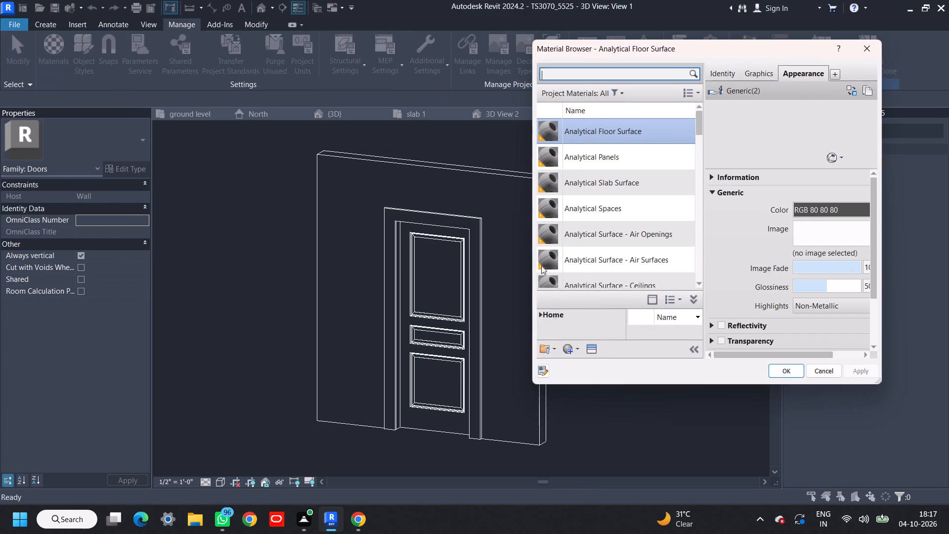
pyautogui.click(551, 352)
pyautogui.click(567, 349)
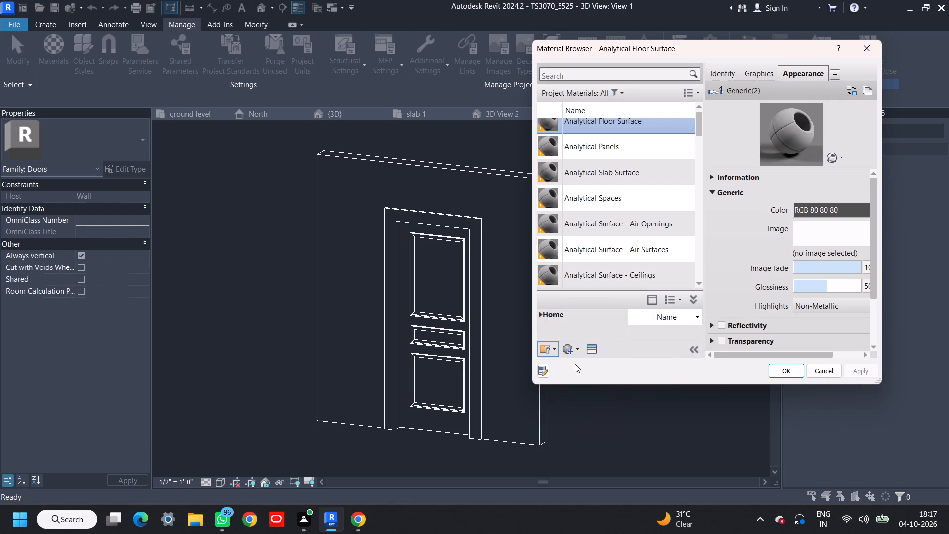
pyautogui.click(572, 354)
pyautogui.click(578, 370)
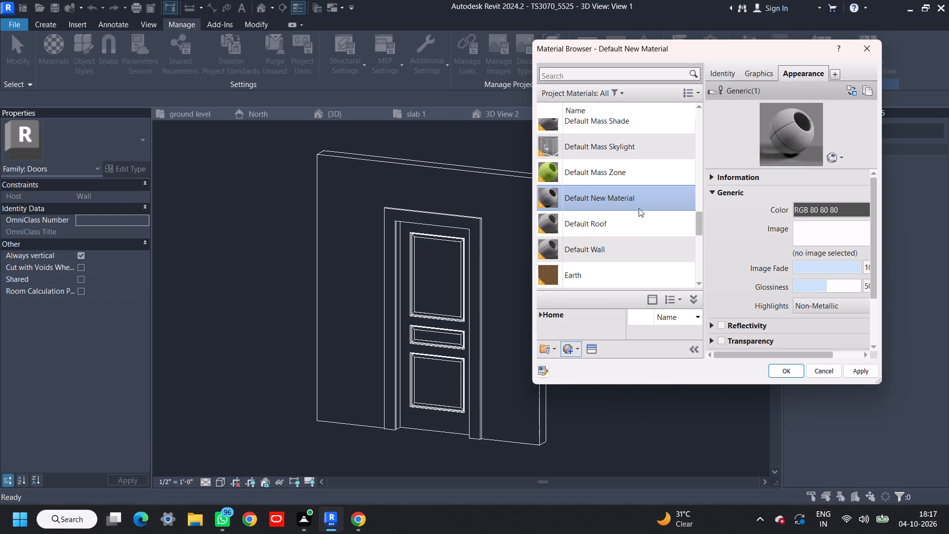
pyautogui.click(833, 233)
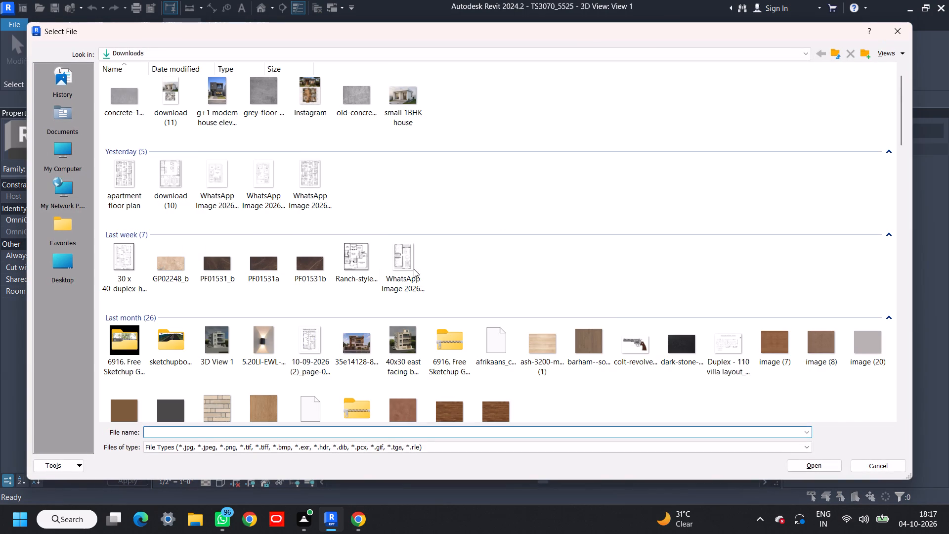
pyautogui.scroll(-2, 297, 287)
pyautogui.click(173, 214)
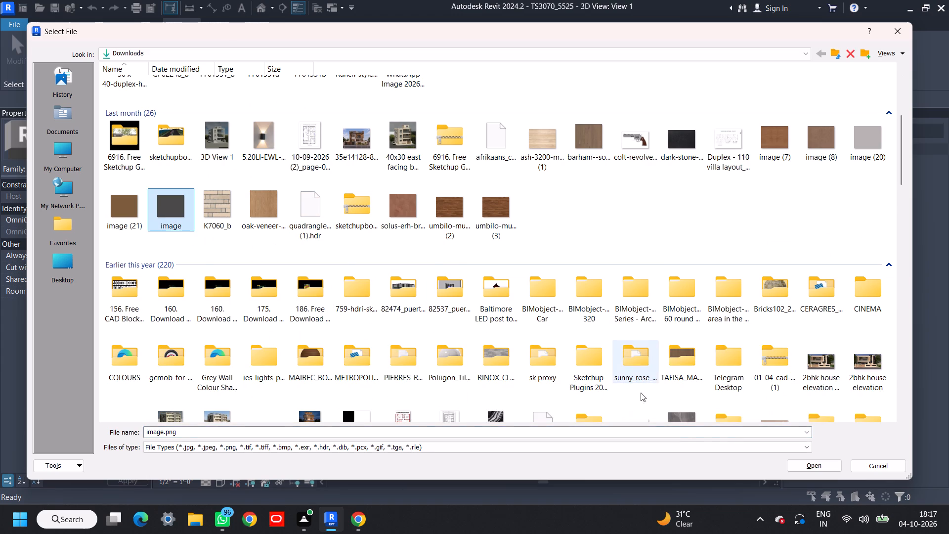
pyautogui.click(809, 464)
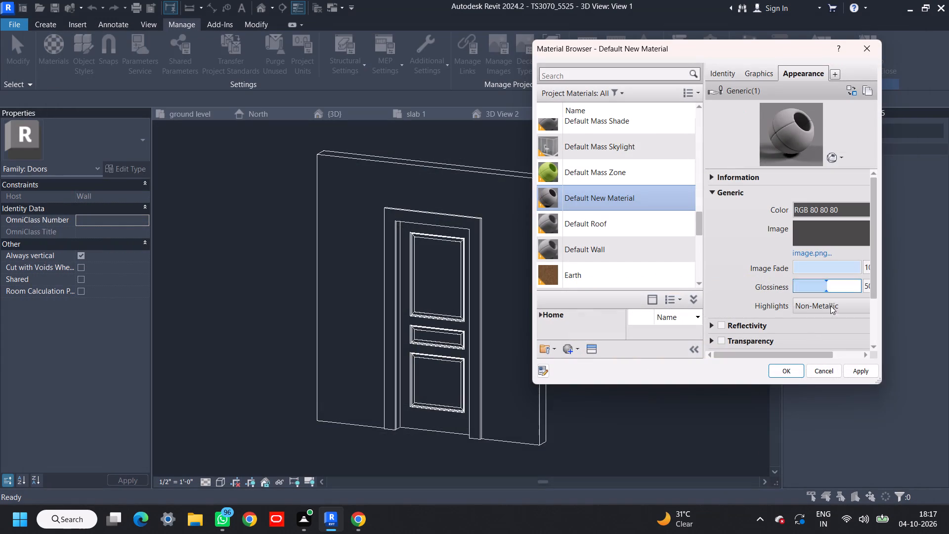
pyautogui.click(854, 368)
pyautogui.click(789, 369)
# Paint the front face of the door frame with Default New Material.
pyautogui.write('pt')
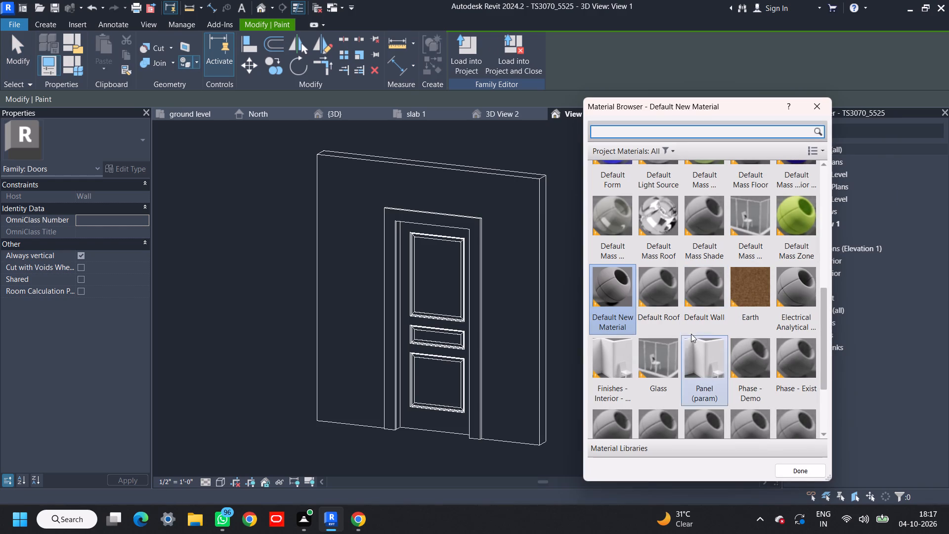
pyautogui.scroll(2, 431, 322)
pyautogui.scroll(4, 384, 318)
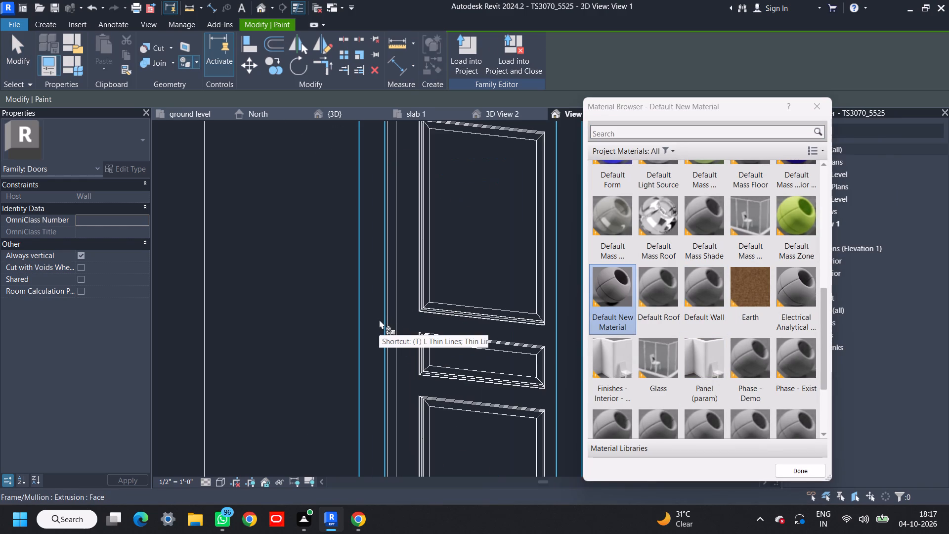
pyautogui.scroll(-3, 381, 318)
pyautogui.scroll(3, 533, 237)
pyautogui.click(487, 174)
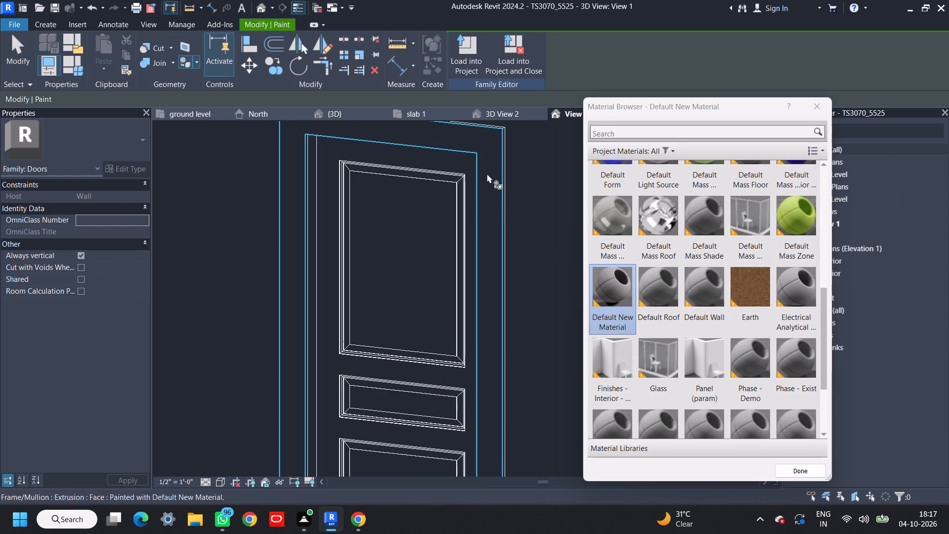
# Switch the family's 3D view from wireframe-like display to a visual style that shows surface materials.
pyautogui.scroll(4, 477, 220)
pyautogui.scroll(-9, 458, 225)
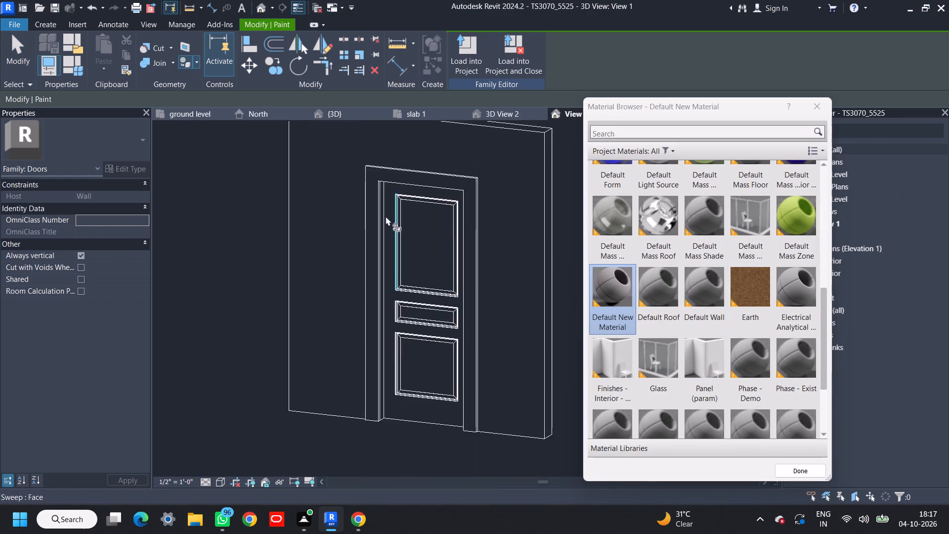
pyautogui.scroll(9, 378, 211)
pyautogui.scroll(5, 422, 218)
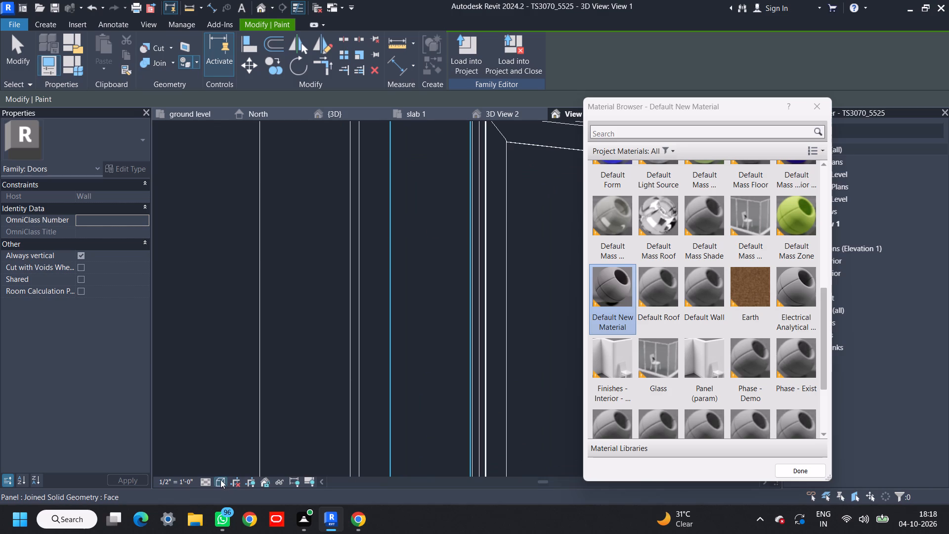
pyautogui.click(220, 480)
pyautogui.click(236, 455)
# Paint the door leaf's front face, the upper panel and its left moulding with Default New Material.
pyautogui.scroll(-3, 418, 346)
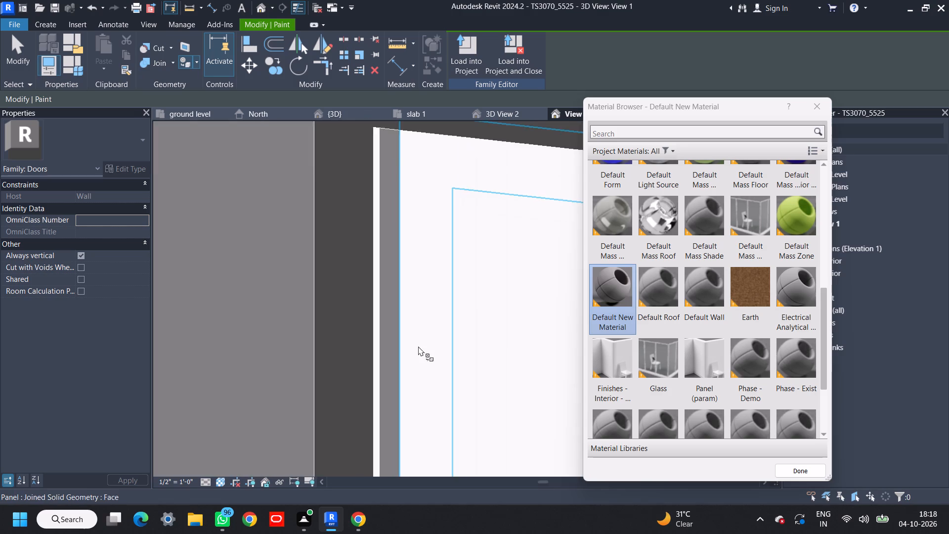
pyautogui.scroll(-8, 418, 346)
pyautogui.scroll(1, 450, 346)
pyautogui.click(457, 346)
pyautogui.click(412, 324)
pyautogui.scroll(5, 415, 305)
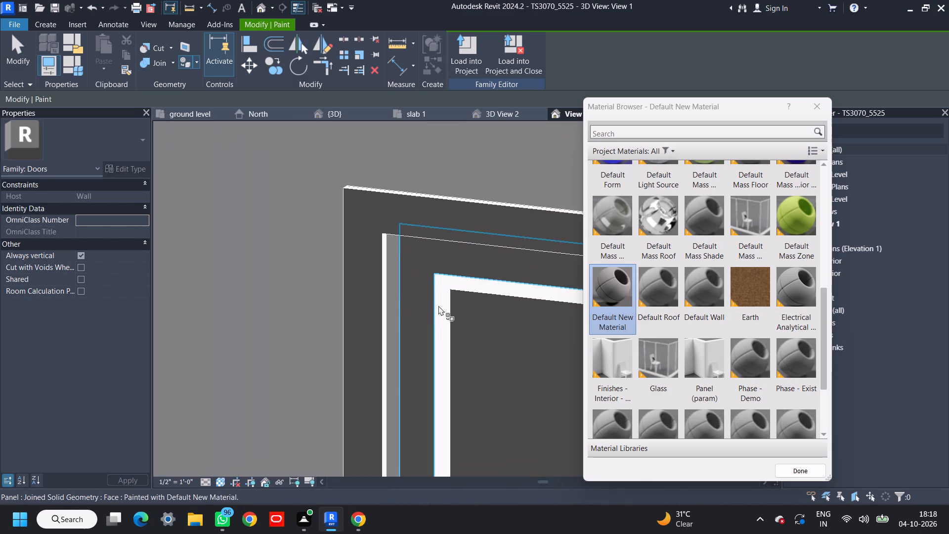
pyautogui.click(448, 300)
pyautogui.scroll(5, 451, 311)
pyautogui.click(448, 307)
pyautogui.click(426, 305)
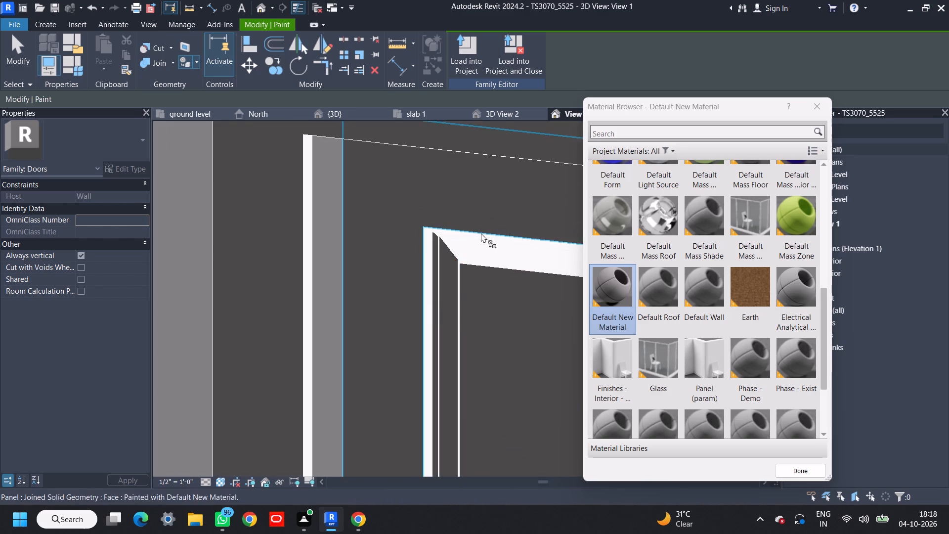
# Paint the stepped moulding faces along the top and upper-left corner of the upper panel with Default New Material.
pyautogui.click(481, 233)
pyautogui.scroll(5, 474, 249)
pyautogui.click(477, 259)
pyautogui.scroll(4, 447, 232)
pyautogui.click(391, 206)
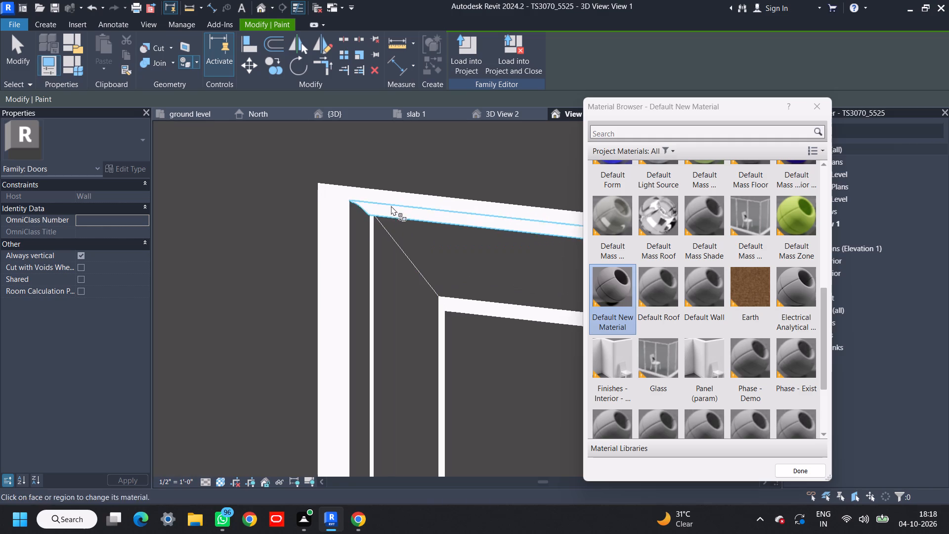
pyautogui.click(333, 216)
pyautogui.click(381, 194)
pyautogui.scroll(3, 376, 203)
pyautogui.click(379, 193)
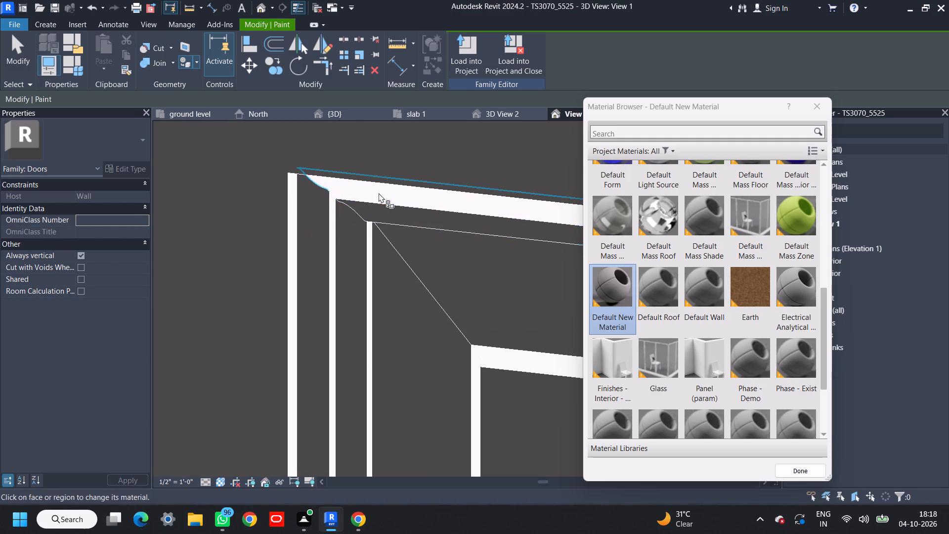
pyautogui.click(334, 227)
# Paint the narrow outer edge strip along the left side of the upper panel's moulding with Default New Material.
pyautogui.click(295, 232)
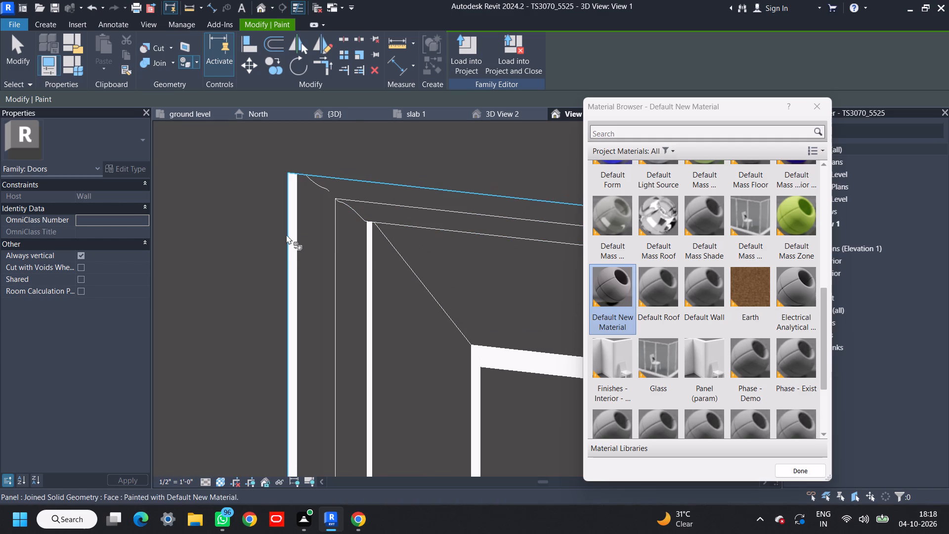
pyautogui.click(294, 231)
pyautogui.click(294, 242)
pyautogui.click(292, 256)
pyautogui.scroll(6, 298, 259)
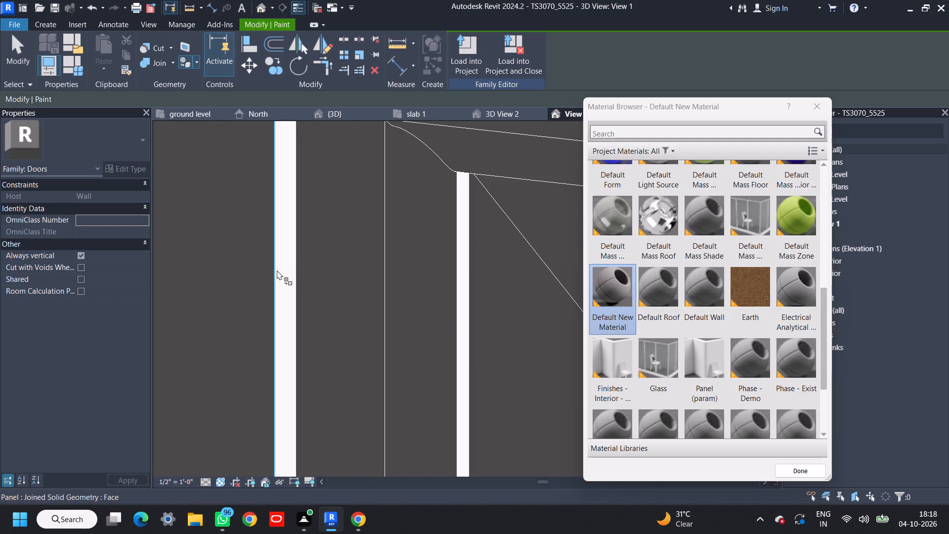
pyautogui.click(276, 270)
pyautogui.click(284, 271)
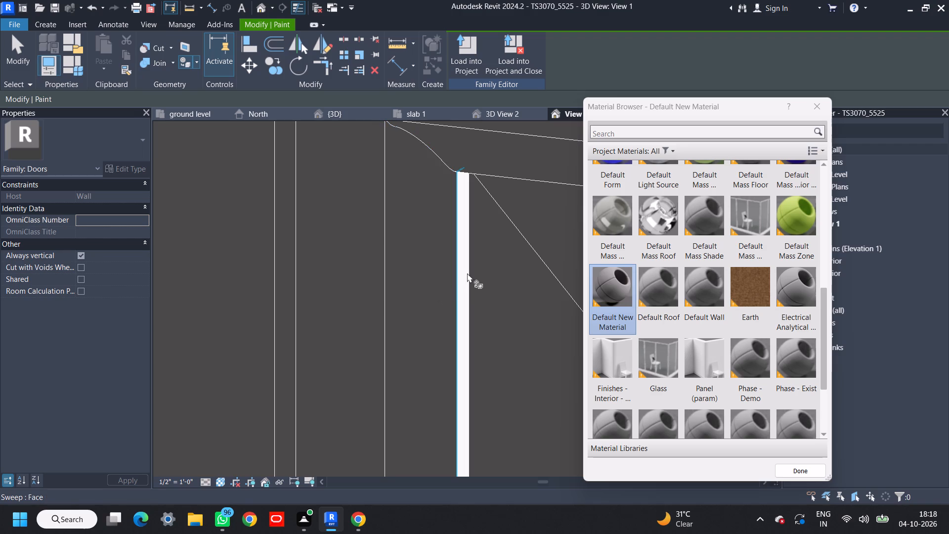
# Paint the thin inner strips along the left side of the upper panel's moulding with Default New Material.
pyautogui.click(460, 275)
pyautogui.scroll(5, 470, 273)
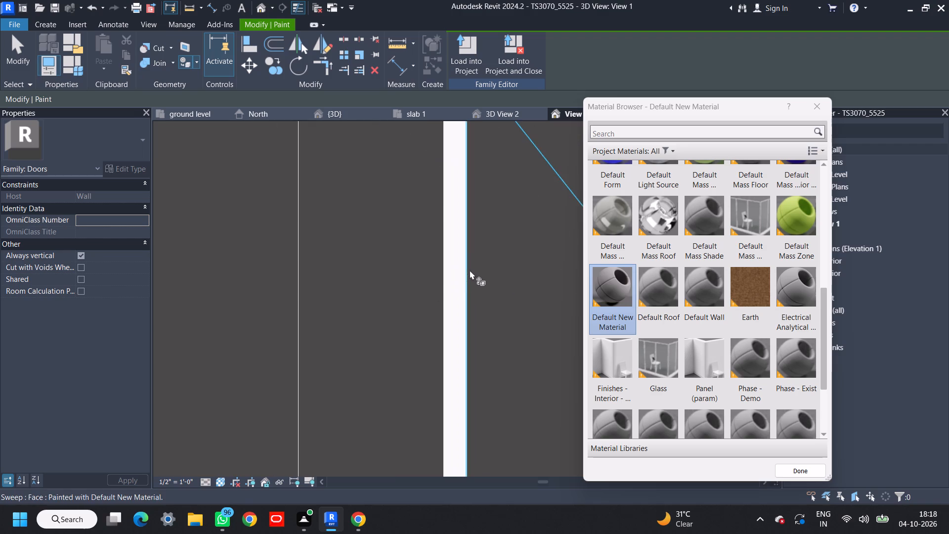
pyautogui.scroll(4, 454, 247)
pyautogui.click(453, 246)
pyautogui.scroll(-7, 456, 260)
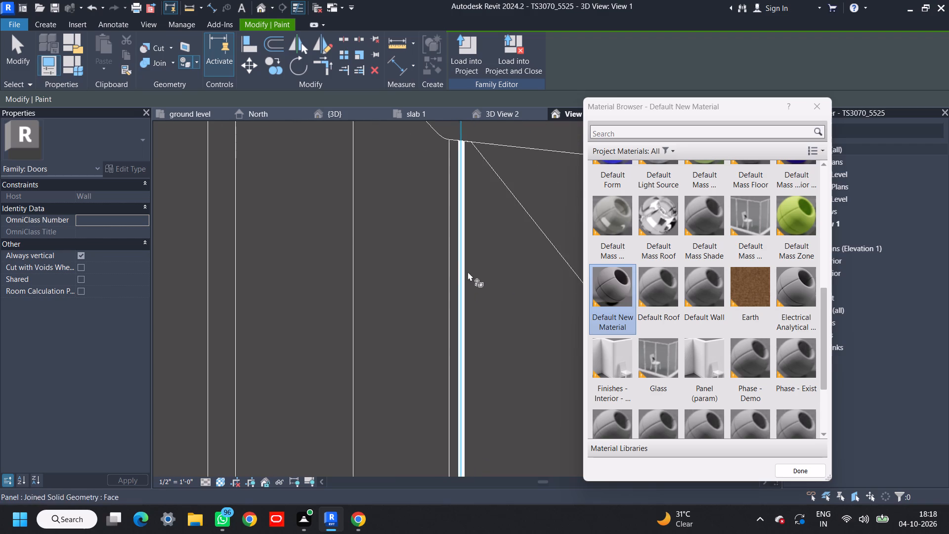
pyautogui.scroll(13, 468, 272)
pyautogui.click(433, 283)
pyautogui.scroll(-16, 436, 286)
pyautogui.scroll(8, 442, 302)
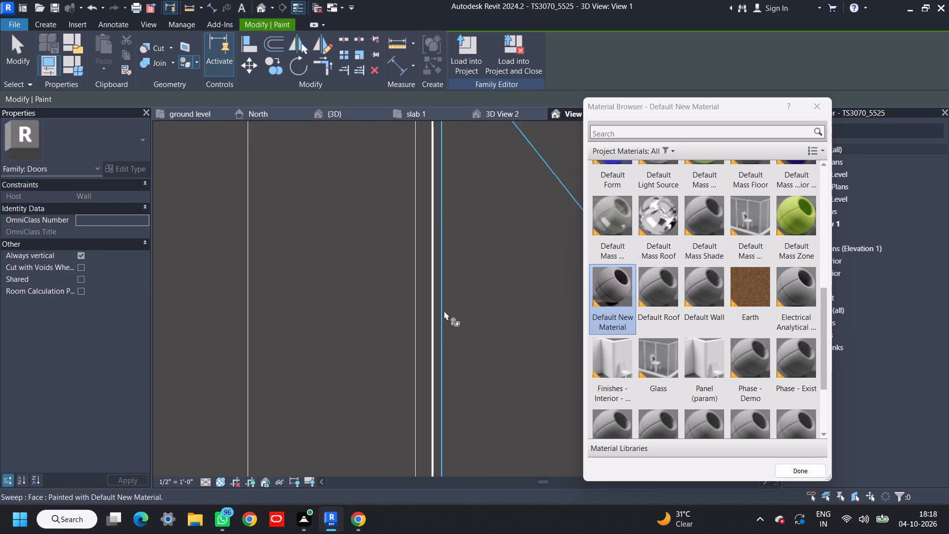
pyautogui.scroll(17, 444, 311)
pyautogui.click(394, 336)
# Paint the remaining white strip on the left side of the upper panel's moulding with Default New Material.
pyautogui.scroll(-20, 398, 339)
pyautogui.scroll(-11, 398, 339)
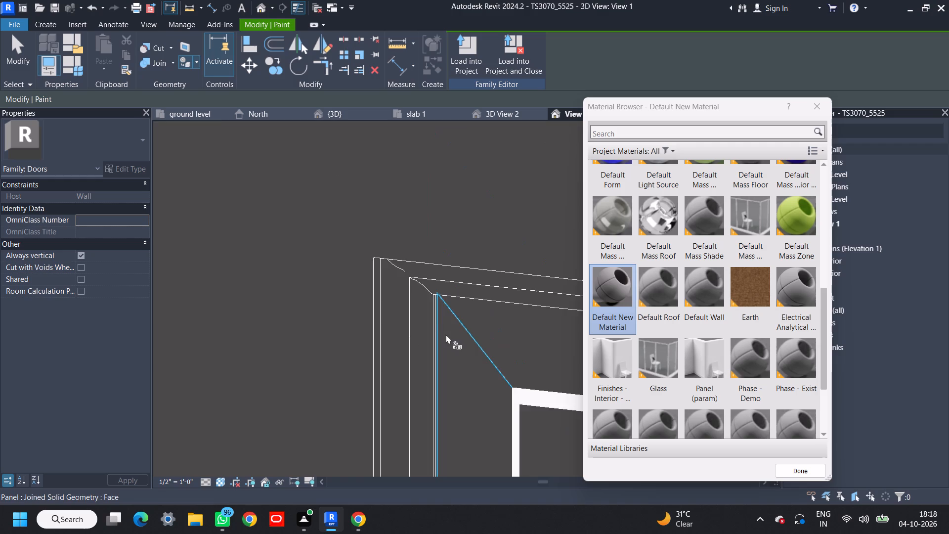
pyautogui.scroll(-6, 446, 334)
pyautogui.moveTo(476, 356); pyautogui.dragTo(333, 175, button='middle')
pyautogui.scroll(20, 361, 282)
pyautogui.scroll(5, 361, 282)
pyautogui.click(282, 294)
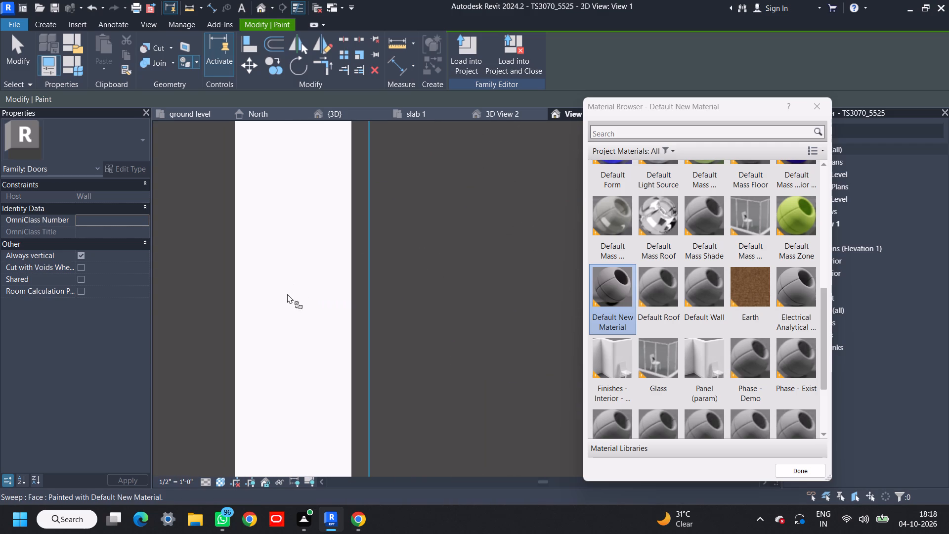
# Paint the thin inner edge strip along the top of the upper panel with Default New Material.
pyautogui.scroll(-20, 303, 293)
pyautogui.scroll(-12, 303, 293)
pyautogui.moveTo(392, 247); pyautogui.dragTo(369, 294, button='middle')
pyautogui.scroll(6, 383, 239)
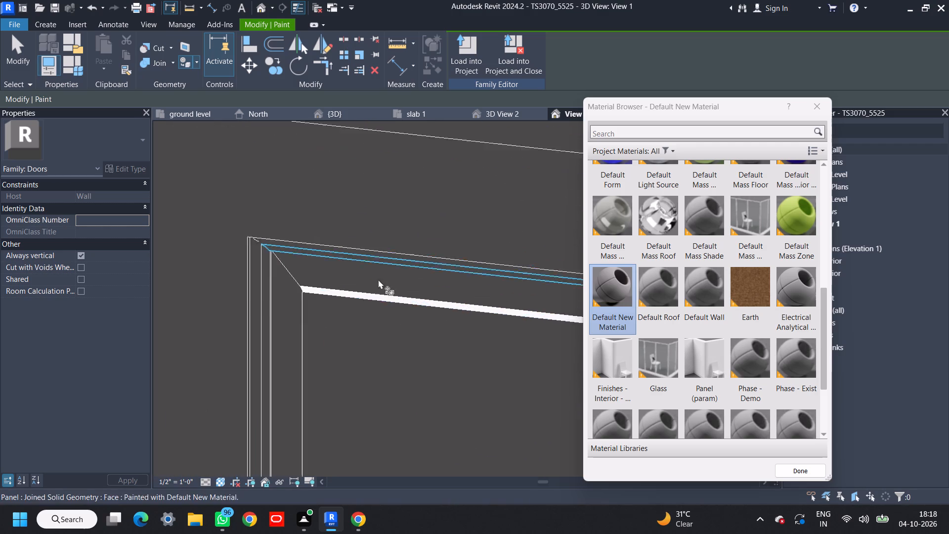
pyautogui.scroll(17, 378, 279)
pyautogui.click(369, 338)
# Paint the wide and narrow moulding faces along the right side of the upper panel with Default New Material.
pyautogui.scroll(-20, 388, 339)
pyautogui.scroll(-9, 388, 339)
pyautogui.moveTo(449, 324); pyautogui.dragTo(335, 157, button='middle')
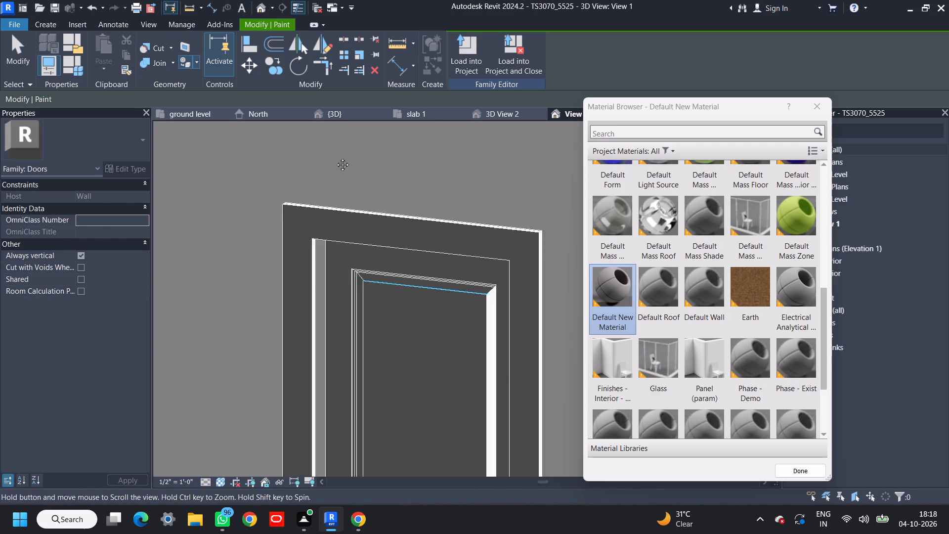
pyautogui.moveTo(335, 157); pyautogui.dragTo(327, 146, button='middle')
pyautogui.scroll(15, 369, 180)
pyautogui.click(458, 262)
pyautogui.scroll(15, 509, 277)
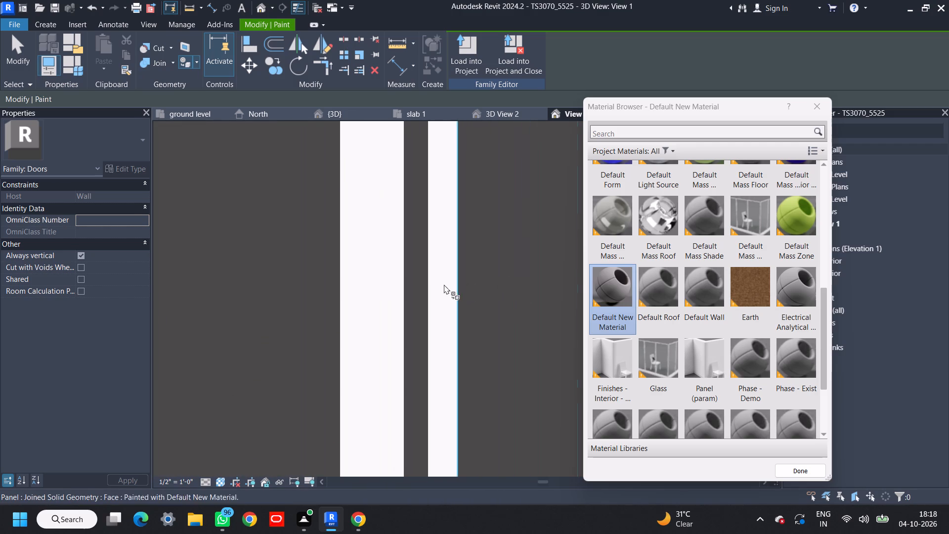
pyautogui.click(442, 284)
pyautogui.click(380, 294)
pyautogui.scroll(-15, 369, 308)
pyautogui.scroll(10, 293, 309)
pyautogui.click(292, 312)
# Paint the right outer edge of the door frame with Default New Material.
pyautogui.scroll(-3, 340, 300)
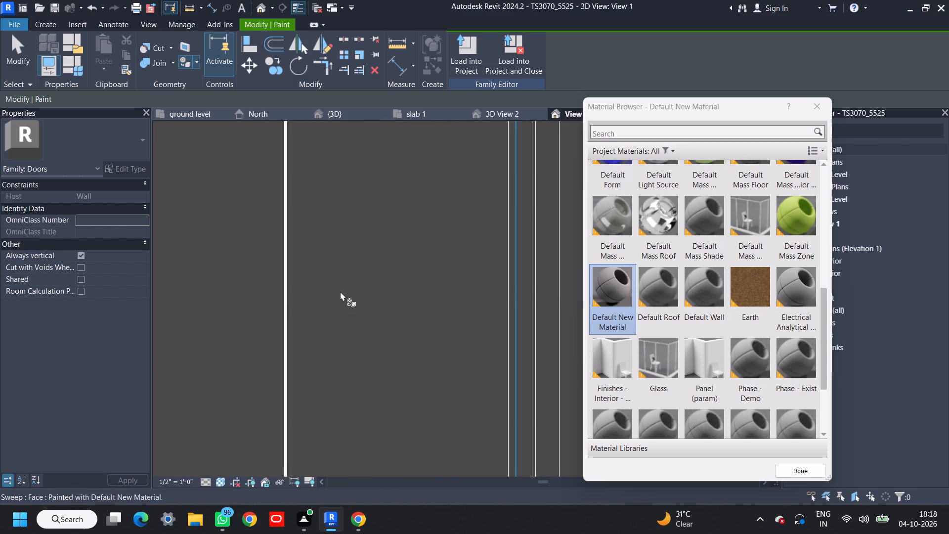
pyautogui.scroll(-17, 340, 291)
pyautogui.moveTo(374, 319); pyautogui.dragTo(353, 177, button='middle')
pyautogui.scroll(11, 439, 311)
pyautogui.click(421, 309)
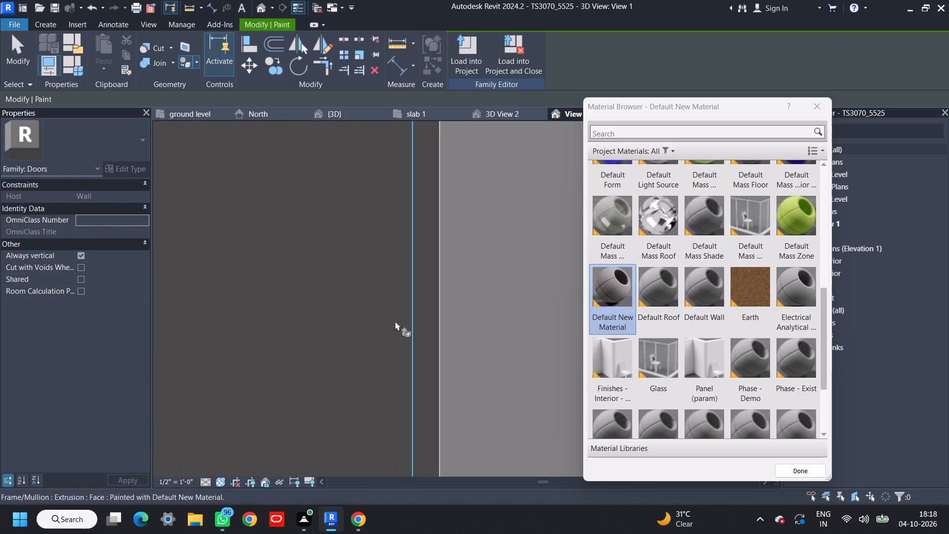
# Paint the wide and stepped moulding faces along the bottom of the upper panel with Default New Material.
pyautogui.scroll(-7, 360, 324)
pyautogui.moveTo(369, 347); pyautogui.dragTo(670, 124, button='middle')
pyautogui.scroll(5, 504, 254)
pyautogui.scroll(5, 458, 240)
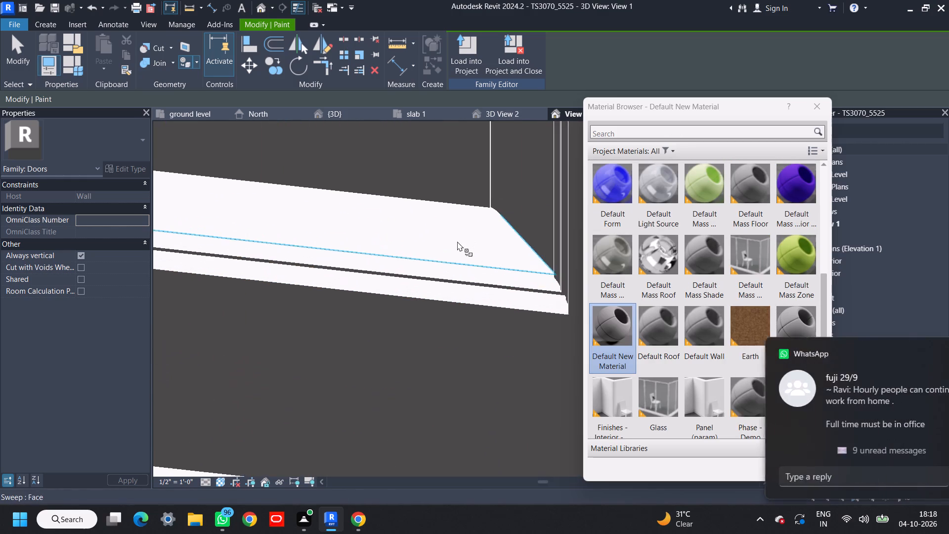
pyautogui.click(464, 212)
pyautogui.click(454, 281)
pyautogui.click(446, 323)
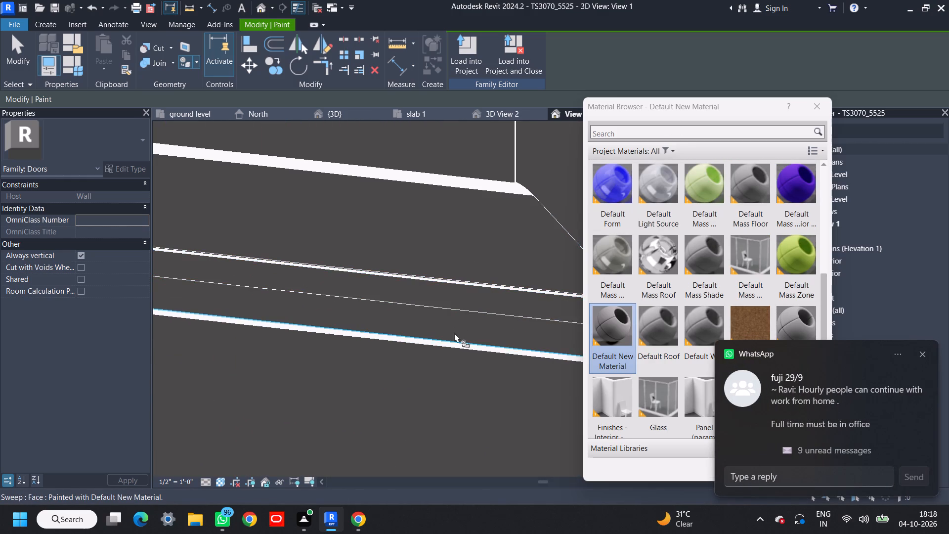
pyautogui.scroll(10, 454, 333)
pyautogui.click(445, 373)
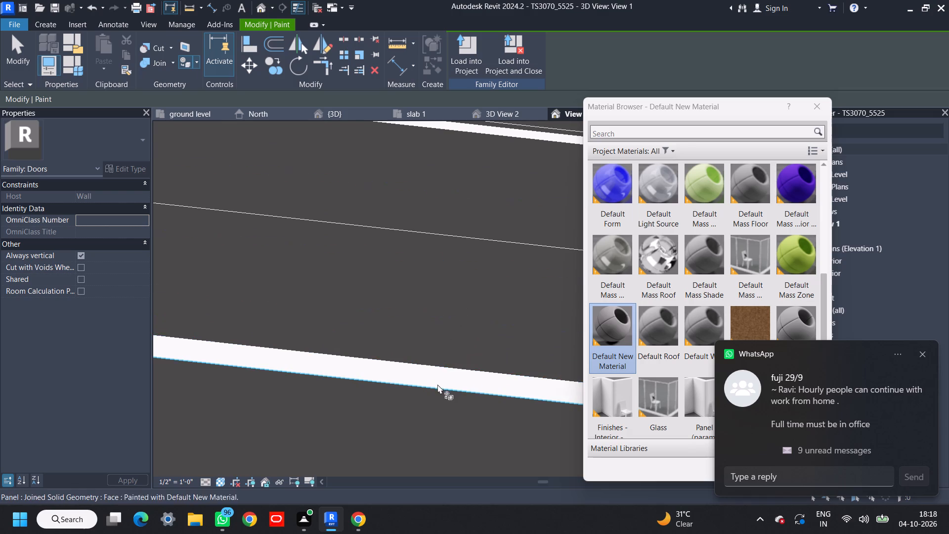
pyautogui.click(439, 380)
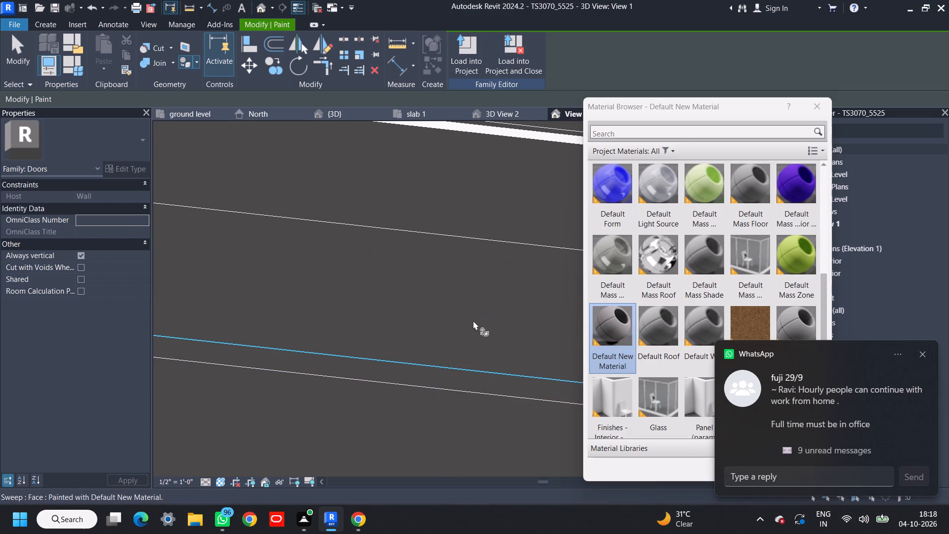
# Paint the remaining thin strips of the upper panel's bottom moulding, including its inner edge, with Default New Material.
pyautogui.scroll(-4, 473, 320)
pyautogui.scroll(9, 483, 243)
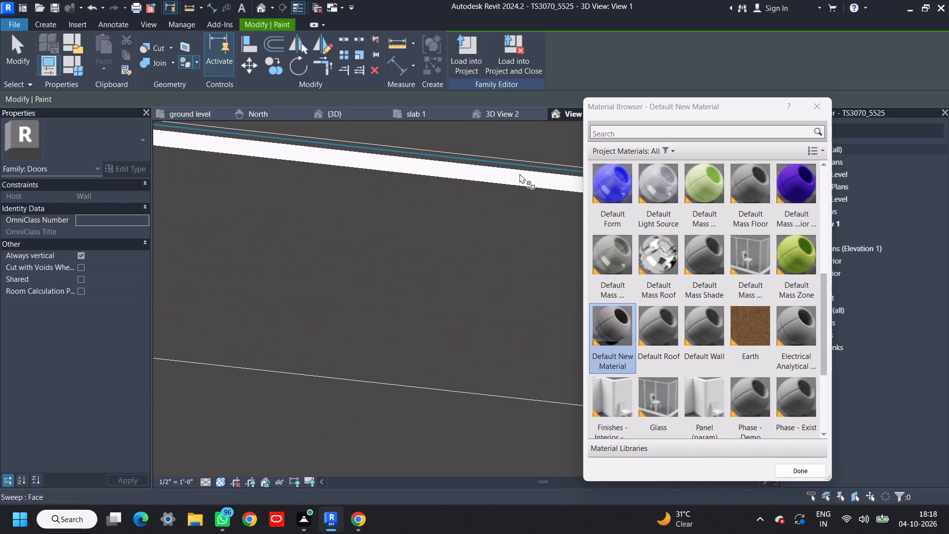
pyautogui.click(518, 175)
pyautogui.scroll(-4, 467, 226)
pyautogui.scroll(10, 502, 199)
pyautogui.click(508, 205)
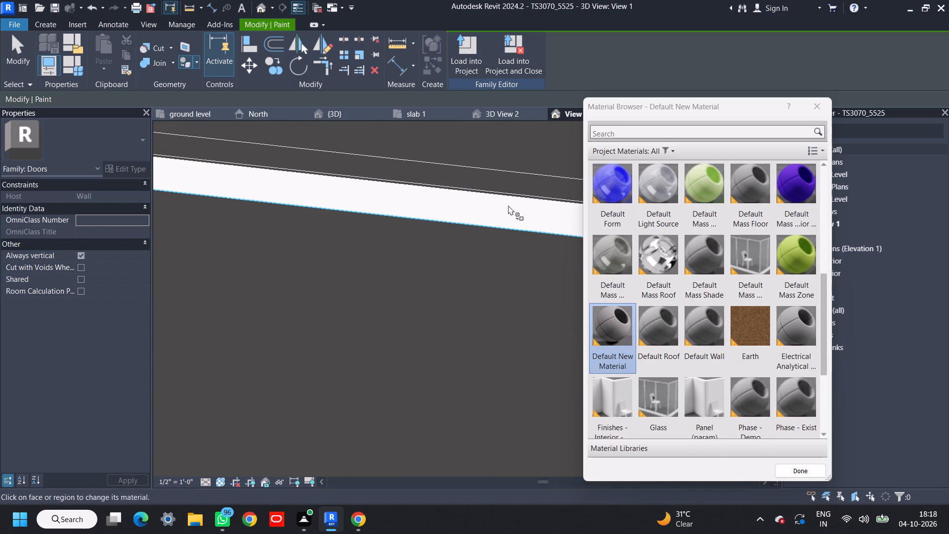
pyautogui.scroll(-20, 489, 241)
pyautogui.scroll(-10, 489, 241)
pyautogui.scroll(17, 407, 247)
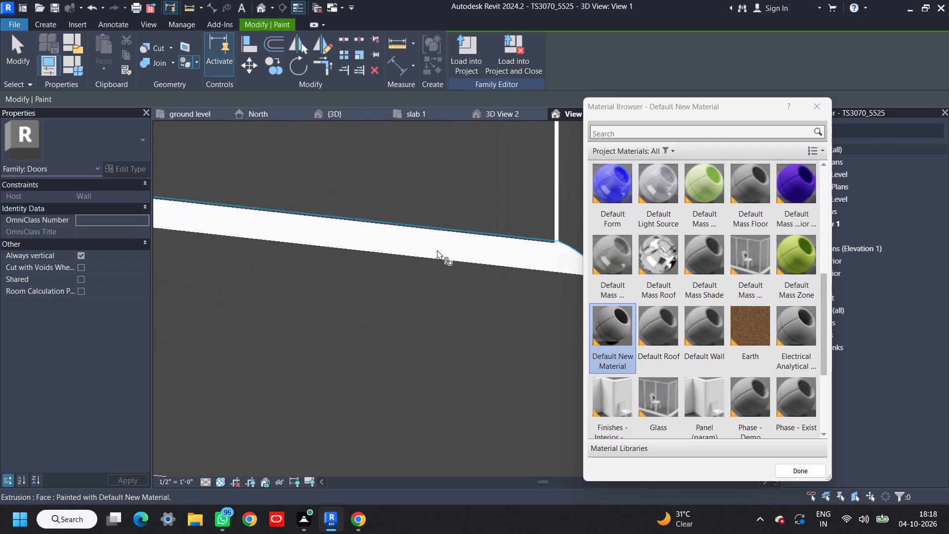
pyautogui.scroll(4, 437, 250)
pyautogui.click(444, 246)
# Paint the inner moulding faces along the top and right side of the narrow middle panel with Default New Material.
pyautogui.scroll(-20, 421, 280)
pyautogui.scroll(-7, 421, 280)
pyautogui.moveTo(362, 354); pyautogui.dragTo(416, 224, button='middle')
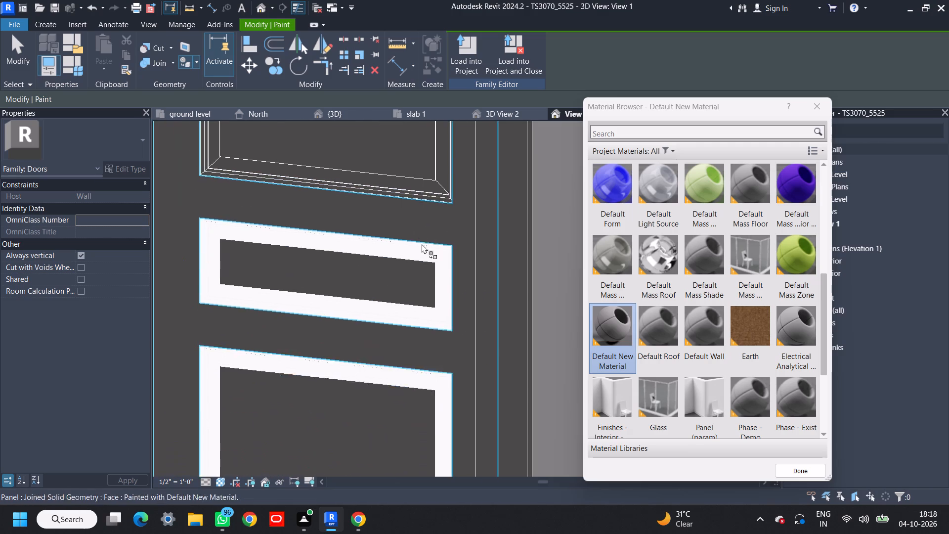
pyautogui.scroll(9, 434, 268)
pyautogui.click(443, 233)
pyautogui.scroll(5, 458, 276)
pyautogui.click(452, 279)
pyautogui.scroll(4, 384, 242)
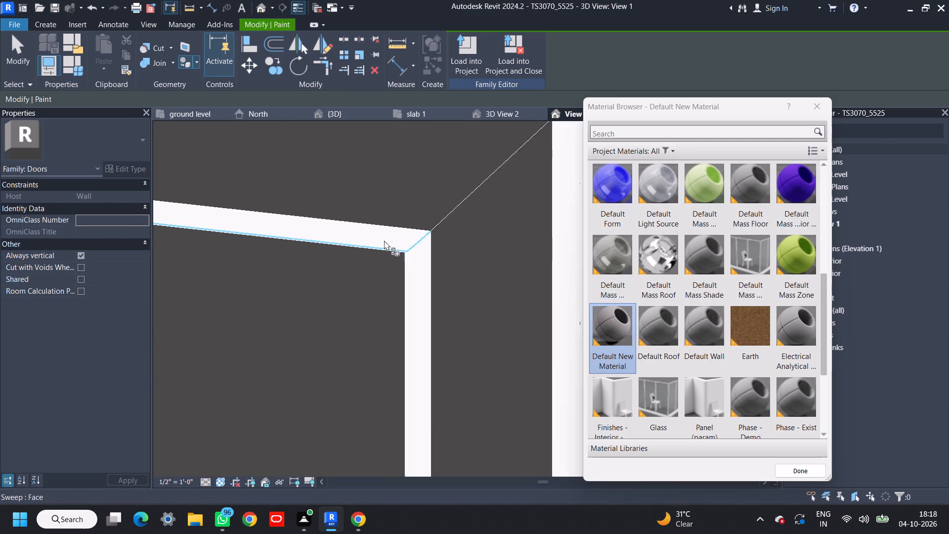
pyautogui.scroll(1, 384, 240)
pyautogui.moveTo(401, 227); pyautogui.dragTo(407, 234)
pyautogui.click(432, 280)
pyautogui.scroll(12, 426, 271)
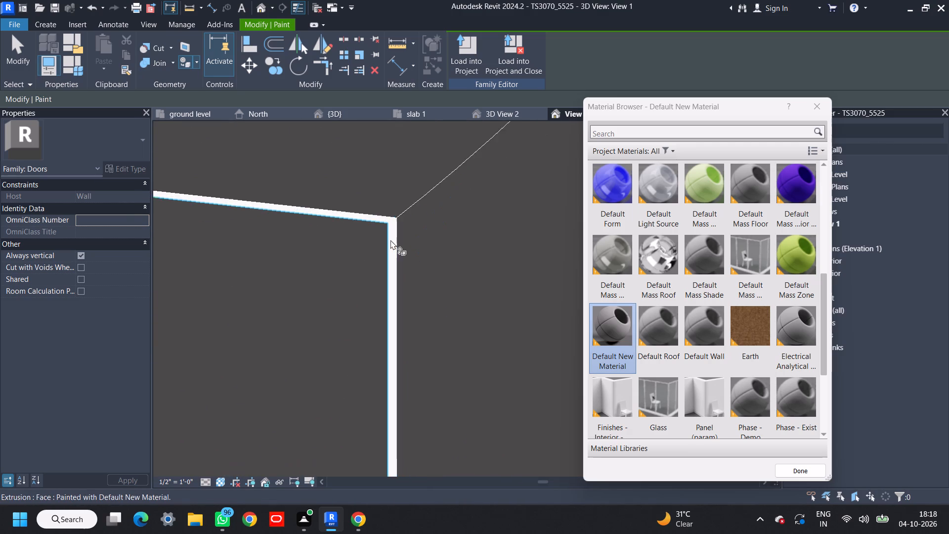
pyautogui.scroll(8, 390, 240)
pyautogui.click(393, 222)
pyautogui.click(374, 161)
pyautogui.click(373, 175)
# Paint the stepped outer moulding faces meeting at the middle panel's upper-right corner with Default New Material.
pyautogui.scroll(-20, 397, 206)
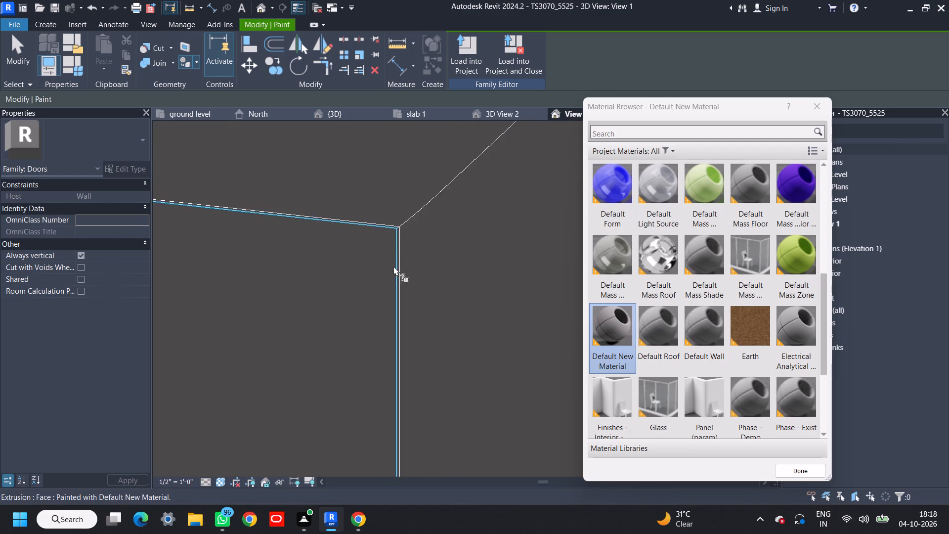
pyautogui.scroll(-4, 393, 266)
pyautogui.scroll(-5, 391, 367)
pyautogui.scroll(13, 461, 281)
pyautogui.click(438, 227)
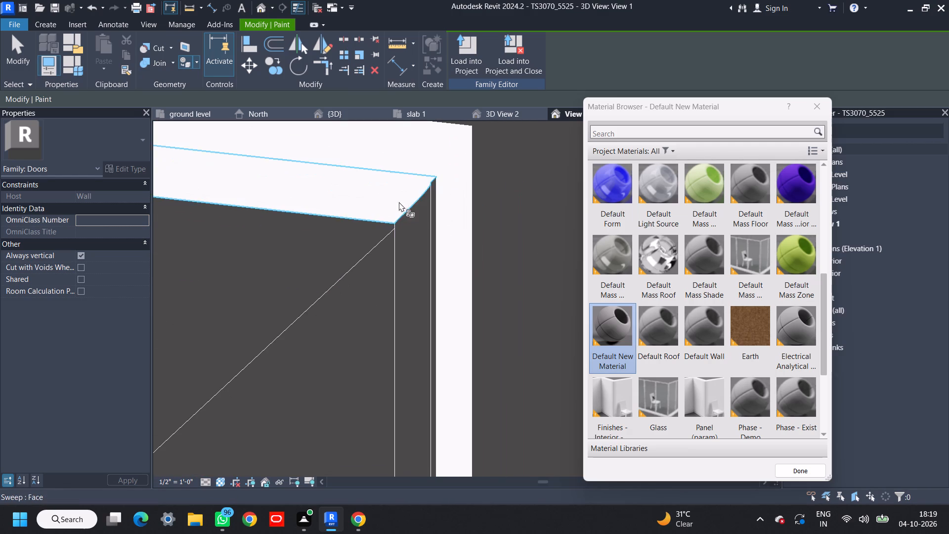
pyautogui.click(392, 186)
pyautogui.click(413, 155)
pyautogui.click(456, 179)
pyautogui.scroll(3, 456, 179)
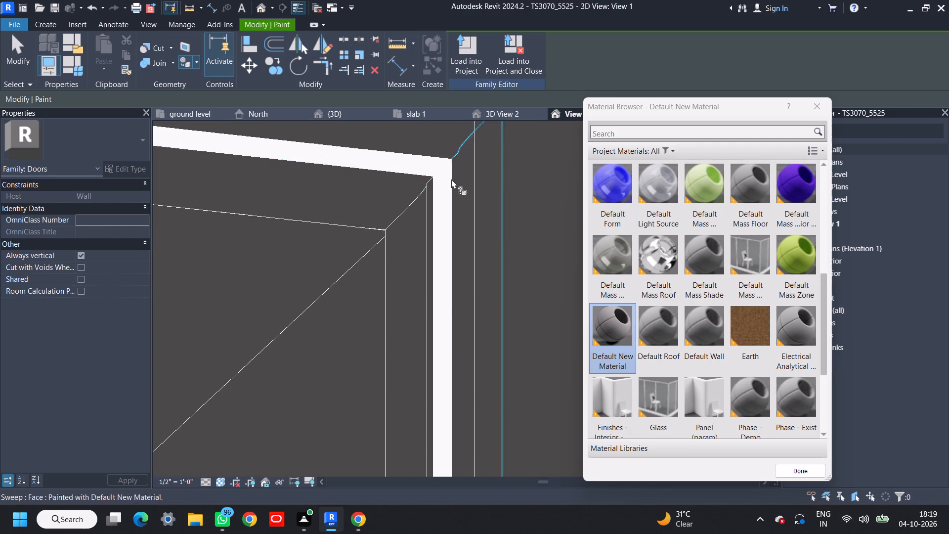
pyautogui.scroll(2, 451, 179)
pyautogui.click(436, 184)
# Paint the inner faces of the middle panel's bottom moulding, including the thin inner edge, with Default New Material.
pyautogui.scroll(-20, 414, 204)
pyautogui.scroll(-3, 414, 204)
pyautogui.moveTo(404, 287); pyautogui.dragTo(443, 224, button='middle')
pyautogui.scroll(11, 421, 280)
pyautogui.click(404, 302)
pyautogui.moveTo(429, 302); pyautogui.dragTo(439, 257, button='middle')
pyautogui.scroll(5, 439, 249)
pyautogui.click(435, 204)
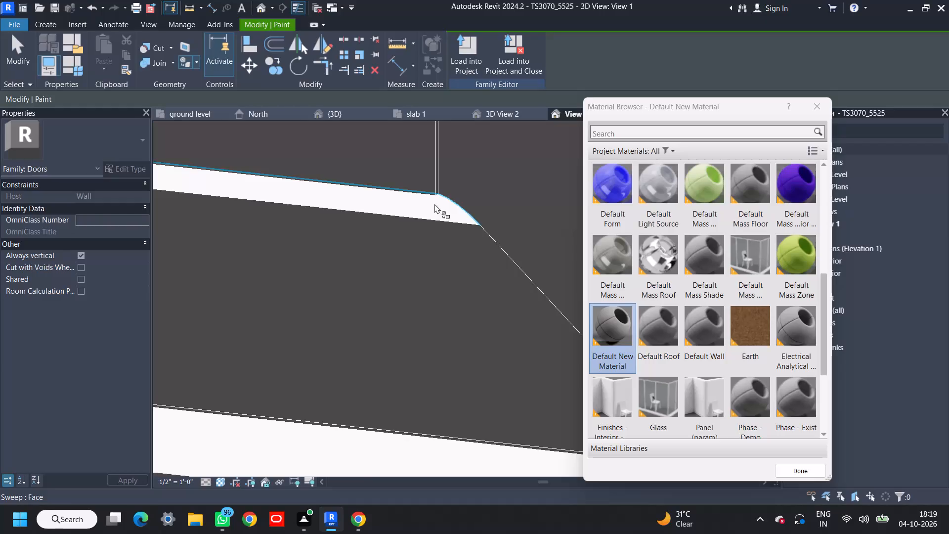
# Paint the stepped outer faces and thin strips along the bottom of the middle panel's moulding with Default New Material.
pyautogui.scroll(-5, 423, 230)
pyautogui.moveTo(402, 284); pyautogui.dragTo(397, 257, button='middle')
pyautogui.scroll(5, 423, 302)
pyautogui.moveTo(420, 322); pyautogui.dragTo(417, 327)
pyautogui.click(371, 404)
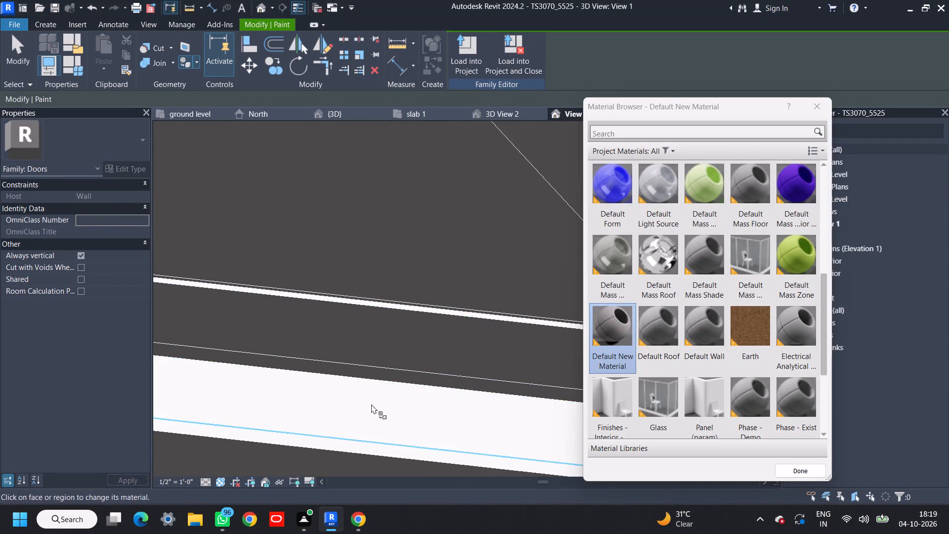
pyautogui.scroll(11, 372, 448)
pyautogui.click(374, 448)
pyautogui.scroll(-8, 401, 398)
pyautogui.scroll(5, 429, 256)
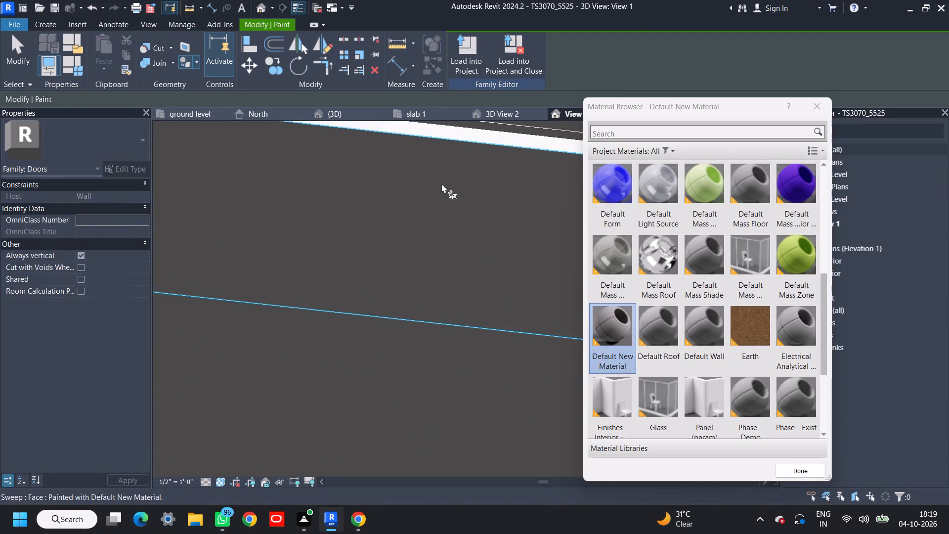
pyautogui.scroll(4, 441, 183)
pyautogui.moveTo(459, 167); pyautogui.dragTo(443, 268, button='middle')
pyautogui.click(454, 222)
# Paint the wide inner moulding face and its adjoining strip on the middle panel's left side with Default New Material.
pyautogui.scroll(-20, 448, 242)
pyautogui.scroll(-3, 448, 242)
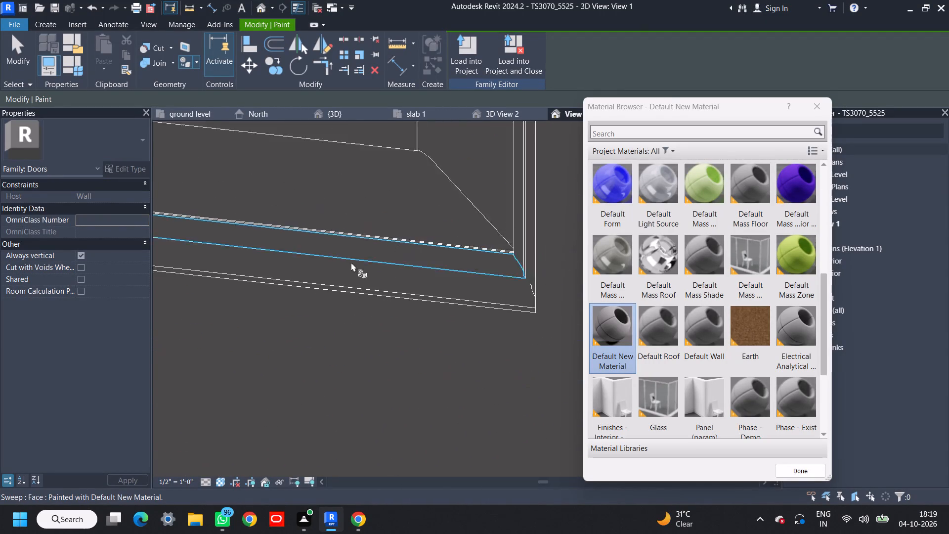
pyautogui.moveTo(341, 270); pyautogui.dragTo(598, 317, button='middle')
pyautogui.scroll(-8, 443, 301)
pyautogui.moveTo(318, 269); pyautogui.dragTo(458, 296, button='middle')
pyautogui.scroll(11, 322, 242)
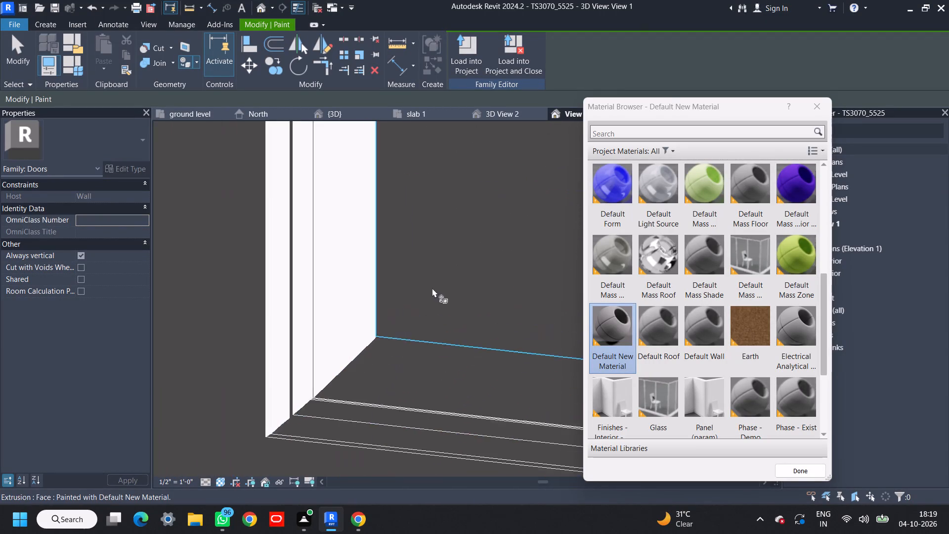
pyautogui.scroll(3, 432, 288)
pyautogui.click(326, 278)
pyautogui.scroll(5, 339, 277)
pyautogui.click(324, 283)
# Paint the outer moulding faces and remaining thin strips along the middle panel's left side with Default New Material.
pyautogui.scroll(-6, 326, 290)
pyautogui.moveTo(328, 295); pyautogui.dragTo(417, 278, button='middle')
pyautogui.scroll(4, 332, 308)
pyautogui.click(293, 313)
pyautogui.click(234, 313)
pyautogui.scroll(2, 233, 315)
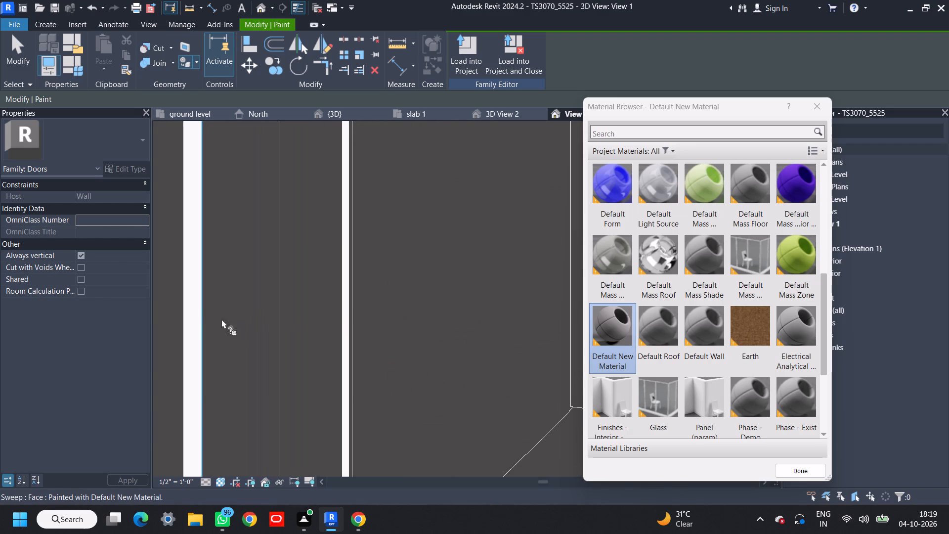
pyautogui.scroll(5, 198, 320)
pyautogui.click(183, 326)
pyautogui.click(499, 274)
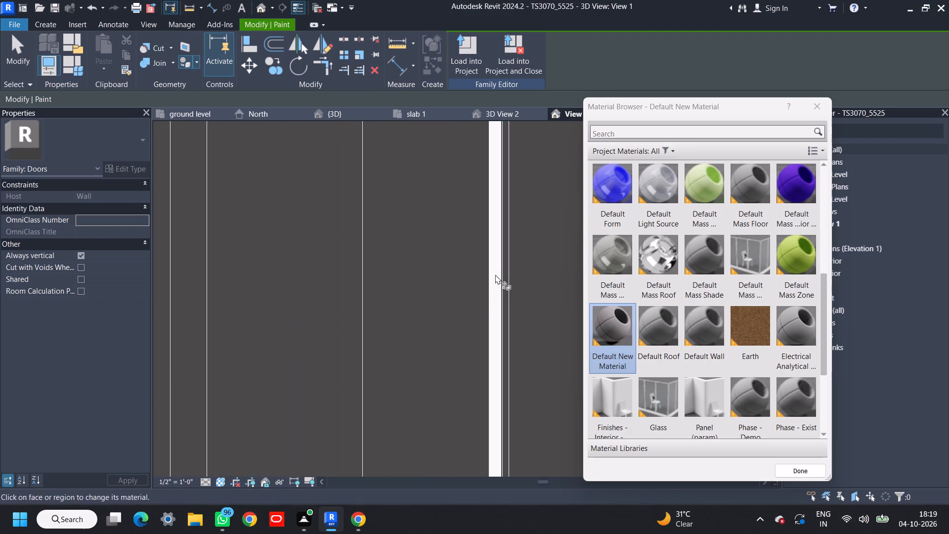
pyautogui.scroll(-6, 495, 282)
pyautogui.scroll(11, 497, 286)
pyautogui.click(488, 305)
# Paint the inner moulding faces and thin strips along the left side of the lower panel with Default New Material.
pyautogui.scroll(-14, 479, 308)
pyautogui.moveTo(485, 323); pyautogui.dragTo(466, 199, button='middle')
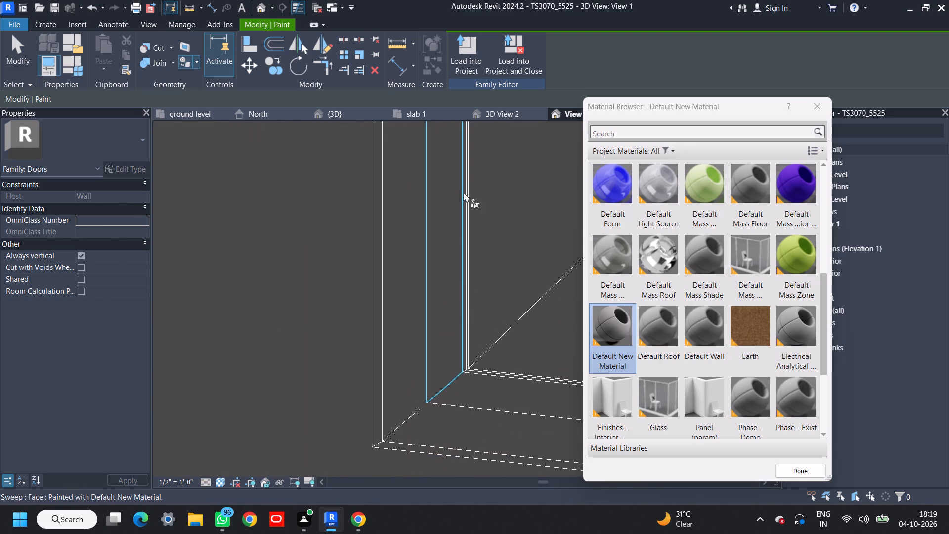
pyautogui.scroll(-20, 471, 354)
pyautogui.scroll(-1, 471, 354)
pyautogui.moveTo(508, 290); pyautogui.dragTo(472, 134, button='middle')
pyautogui.scroll(7, 482, 254)
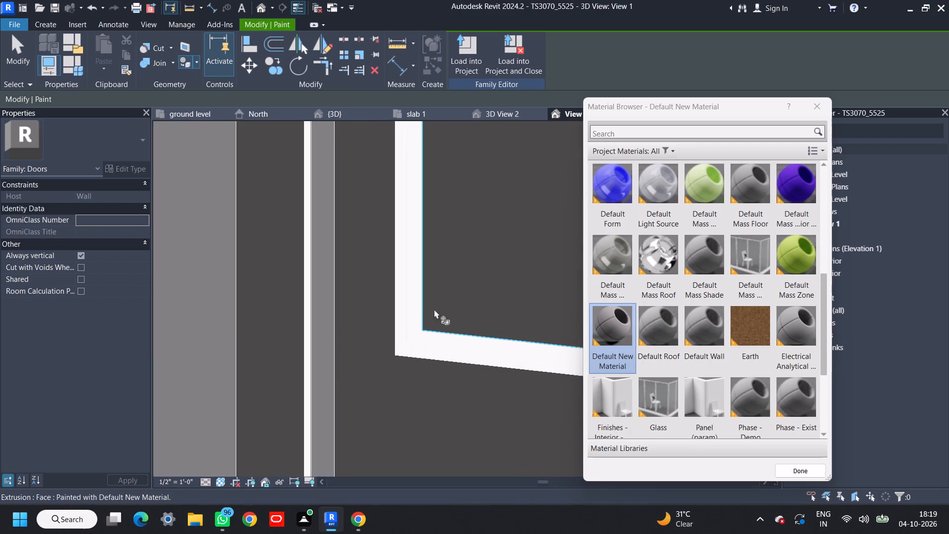
pyautogui.scroll(13, 434, 309)
pyautogui.click(401, 295)
pyautogui.click(307, 298)
pyautogui.scroll(5, 333, 305)
pyautogui.click(314, 305)
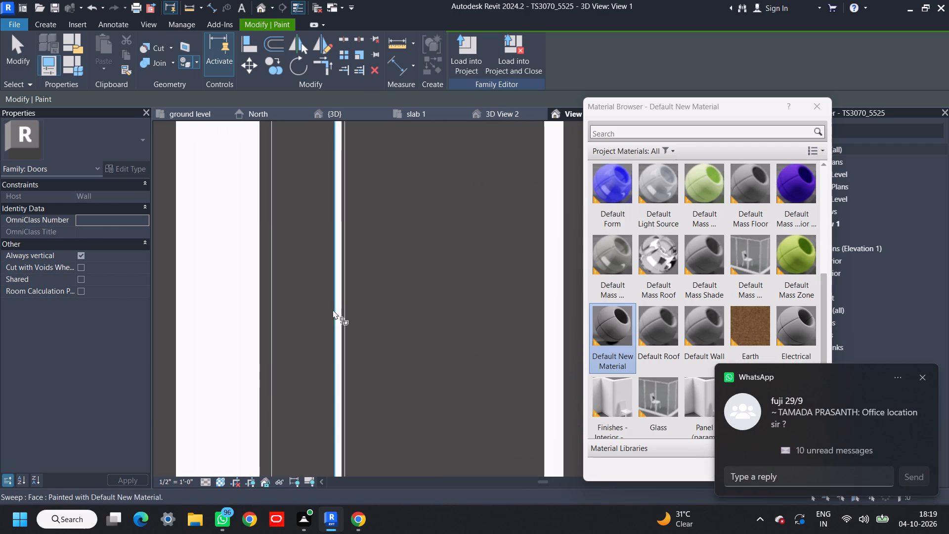
pyautogui.scroll(10, 338, 306)
pyautogui.click(341, 306)
# Paint the outer moulding faces and the innermost edge strip on the lower panel's left side with Default New Material.
pyautogui.scroll(-12, 339, 305)
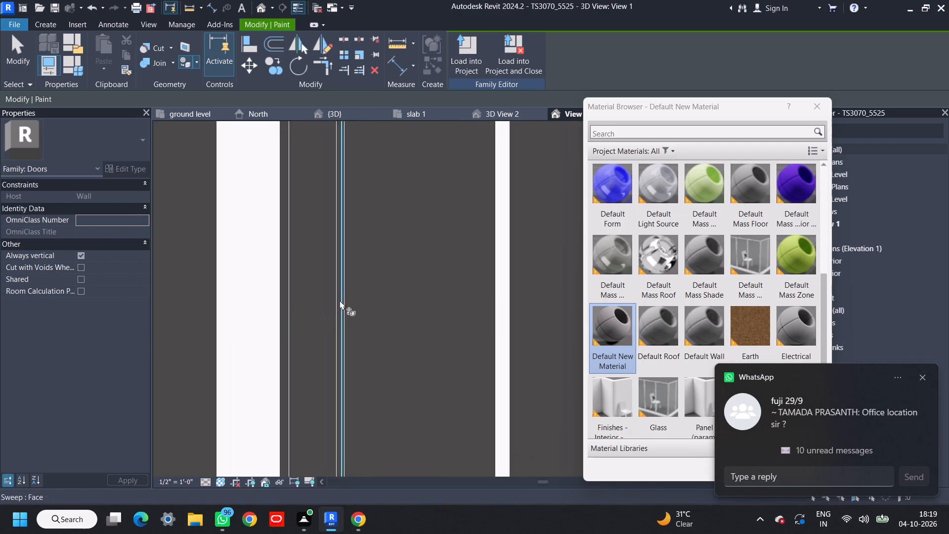
pyautogui.moveTo(340, 301); pyautogui.dragTo(390, 288, button='middle')
pyautogui.scroll(2, 335, 298)
pyautogui.click(296, 301)
pyautogui.scroll(5, 265, 307)
pyautogui.click(250, 312)
pyautogui.scroll(-8, 305, 312)
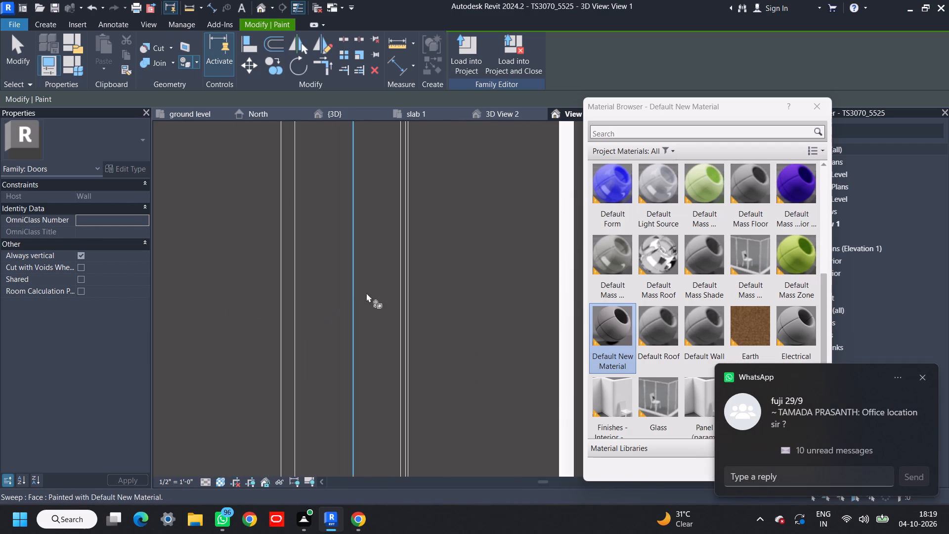
pyautogui.scroll(-2, 366, 293)
pyautogui.scroll(15, 478, 294)
pyautogui.click(506, 322)
# Paint the innermost faces of the lower panel's bottom moulding with Default New Material.
pyautogui.scroll(-17, 506, 324)
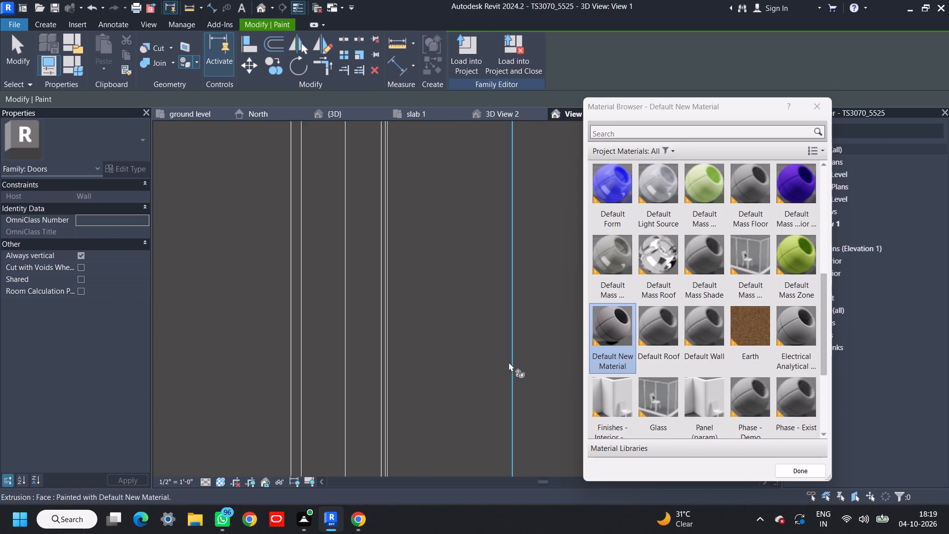
pyautogui.scroll(-8, 509, 362)
pyautogui.moveTo(506, 364); pyautogui.dragTo(462, 273, button='middle')
pyautogui.scroll(10, 480, 318)
pyautogui.click(487, 282)
pyautogui.scroll(5, 468, 249)
pyautogui.moveTo(475, 231); pyautogui.dragTo(476, 239)
pyautogui.click(481, 246)
# Paint the remaining outer faces and edge strip of the lower panel's bottom moulding with Default New Material.
pyautogui.scroll(-9, 465, 272)
pyautogui.moveTo(451, 291); pyautogui.dragTo(465, 266, button='middle')
pyautogui.scroll(4, 464, 267)
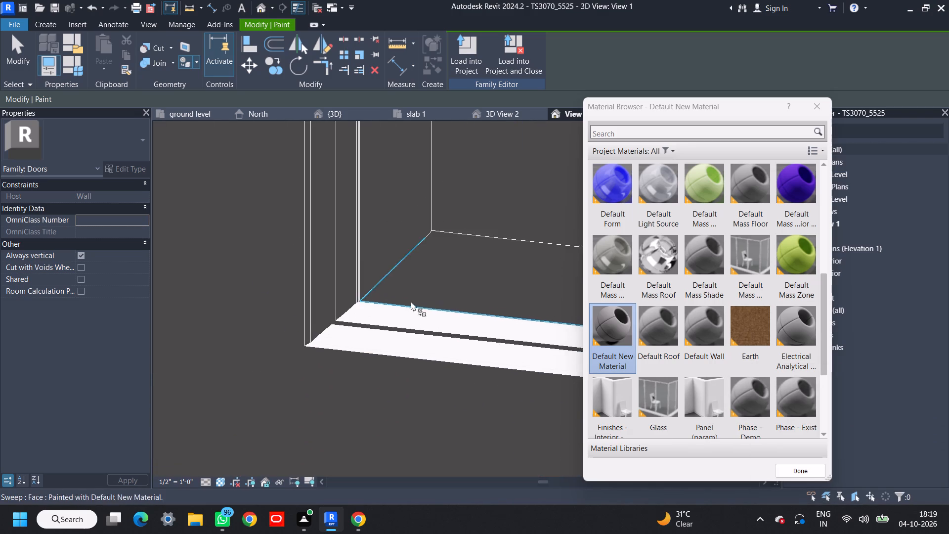
pyautogui.scroll(16, 411, 301)
pyautogui.moveTo(396, 228); pyautogui.dragTo(393, 236)
pyautogui.click(363, 301)
pyautogui.scroll(-14, 369, 308)
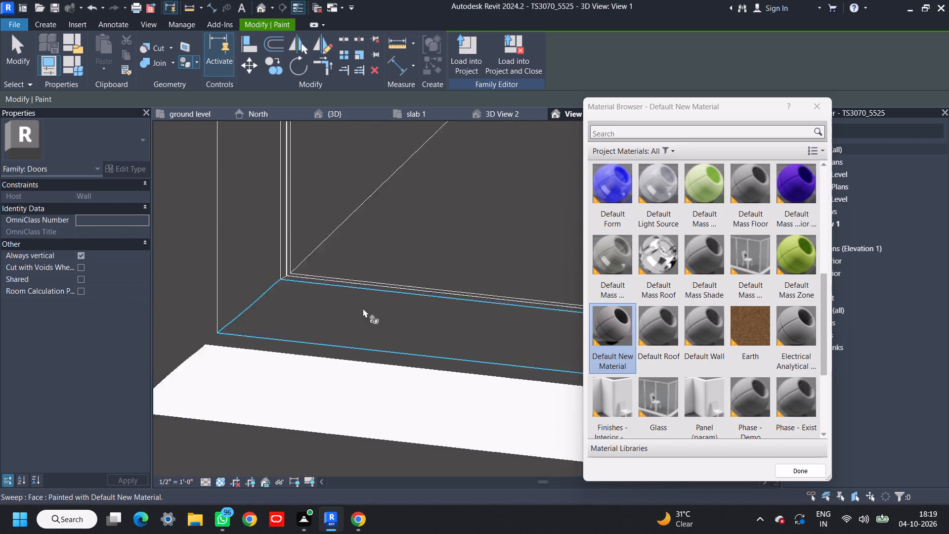
pyautogui.moveTo(335, 332); pyautogui.dragTo(354, 311, button='middle')
pyautogui.scroll(5, 354, 311)
pyautogui.click(337, 325)
pyautogui.scroll(5, 329, 339)
pyautogui.scroll(-2, 303, 360)
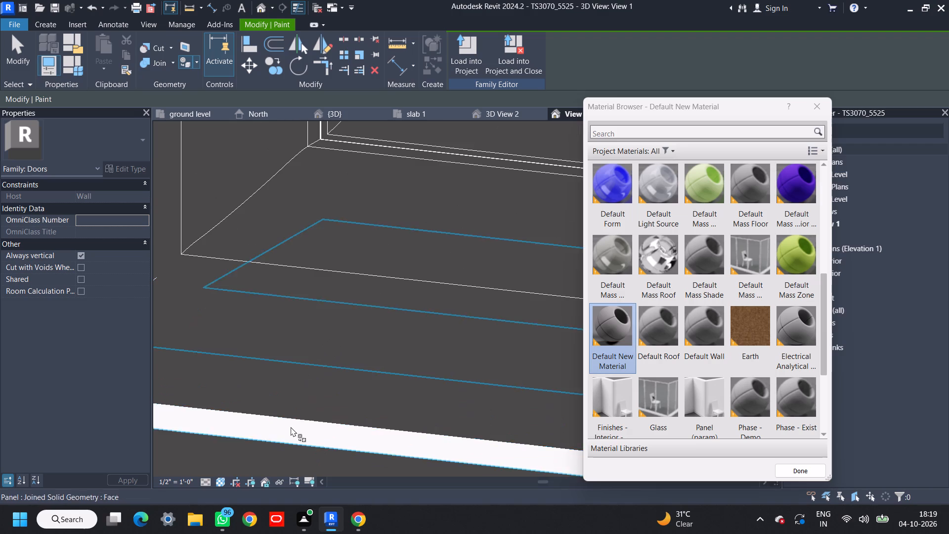
pyautogui.click(291, 427)
pyautogui.scroll(-20, 405, 343)
# Paint the inner moulding faces and thin strips along the lower panel's right side with Default New Material.
pyautogui.moveTo(518, 222); pyautogui.dragTo(149, 228, button='middle')
pyautogui.moveTo(484, 259); pyautogui.dragTo(251, 264, button='middle')
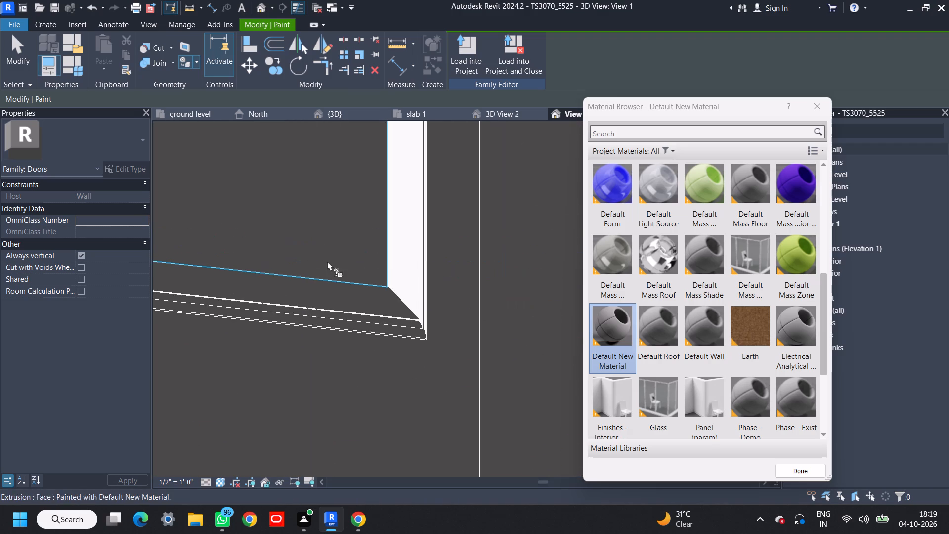
pyautogui.scroll(13, 406, 268)
pyautogui.click(404, 286)
pyautogui.scroll(3, 337, 281)
pyautogui.click(303, 276)
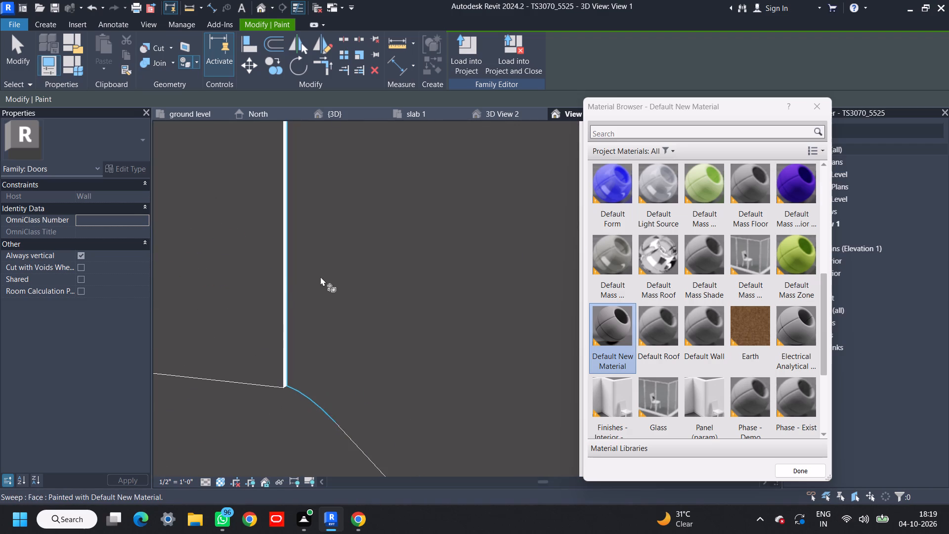
pyautogui.middleClick(288, 295)
pyautogui.scroll(10, 288, 295)
pyautogui.click(283, 308)
pyautogui.click(277, 308)
pyautogui.scroll(-6, 316, 294)
pyautogui.middleClick(304, 298)
pyautogui.scroll(2, 304, 298)
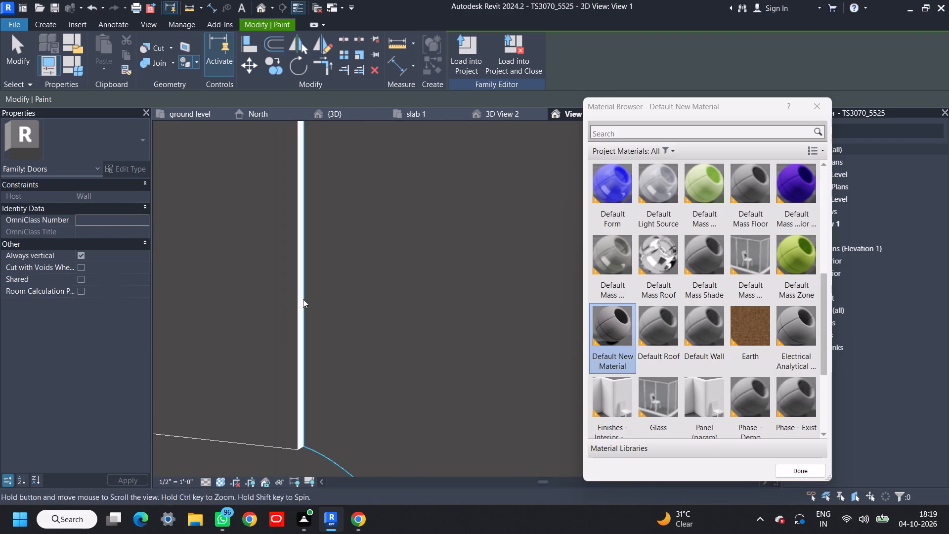
pyautogui.scroll(13, 303, 299)
pyautogui.click(336, 287)
pyautogui.click(314, 284)
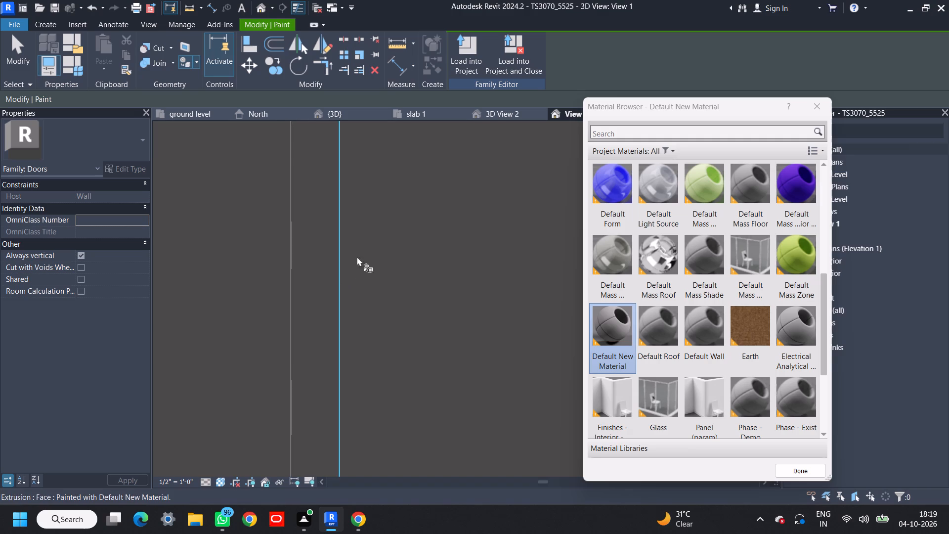
# Paint the outer moulding faces along the lower panel's right side with Default New Material.
pyautogui.scroll(-20, 417, 215)
pyautogui.scroll(-6, 417, 215)
pyautogui.moveTo(525, 206); pyautogui.dragTo(366, 240, button='middle')
pyautogui.scroll(15, 419, 244)
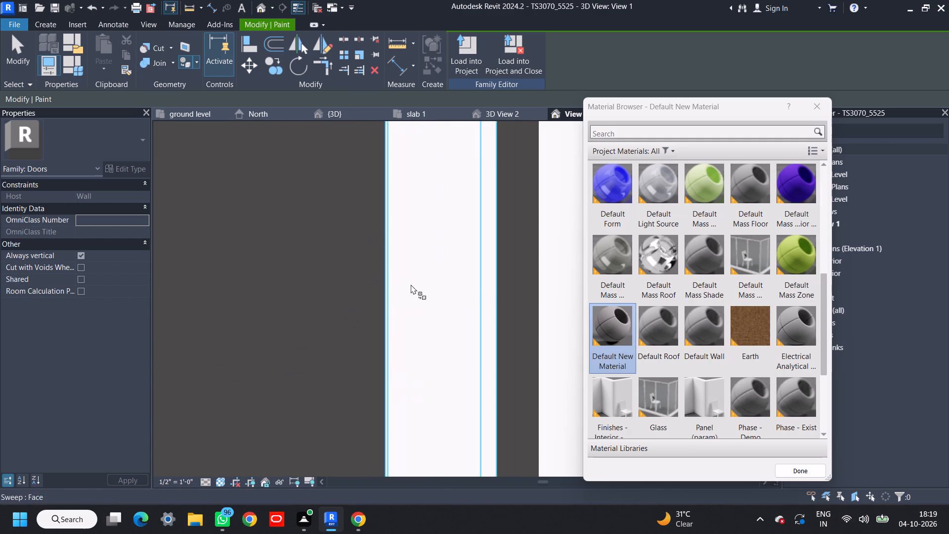
pyautogui.click(413, 284)
pyautogui.scroll(4, 491, 276)
pyautogui.scroll(-5, 536, 276)
pyautogui.moveTo(493, 277); pyautogui.dragTo(404, 279, button='middle')
pyautogui.scroll(3, 478, 281)
pyautogui.click(483, 277)
pyautogui.scroll(-4, 456, 282)
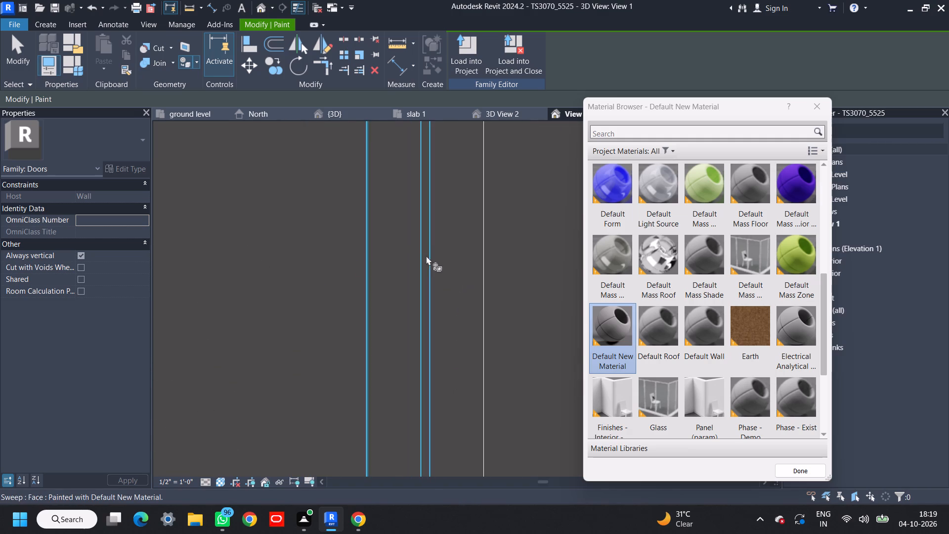
# Paint the inner faces and thin edge strip of the lower panel's top moulding with Default New Material.
pyautogui.scroll(-20, 426, 256)
pyautogui.scroll(-11, 426, 256)
pyautogui.moveTo(411, 245); pyautogui.dragTo(548, 381, button='middle')
pyautogui.scroll(10, 392, 227)
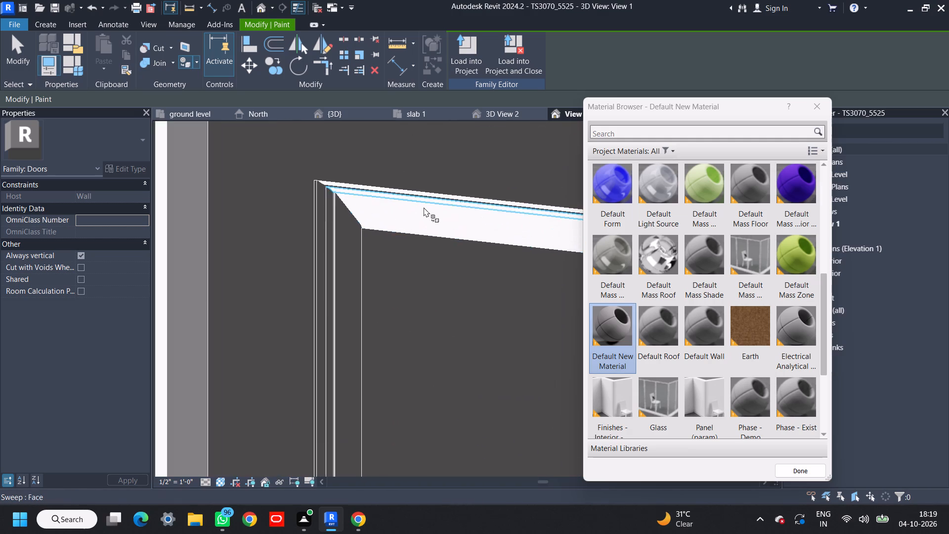
pyautogui.scroll(9, 424, 207)
pyautogui.click(426, 211)
pyautogui.click(417, 296)
pyautogui.click(416, 304)
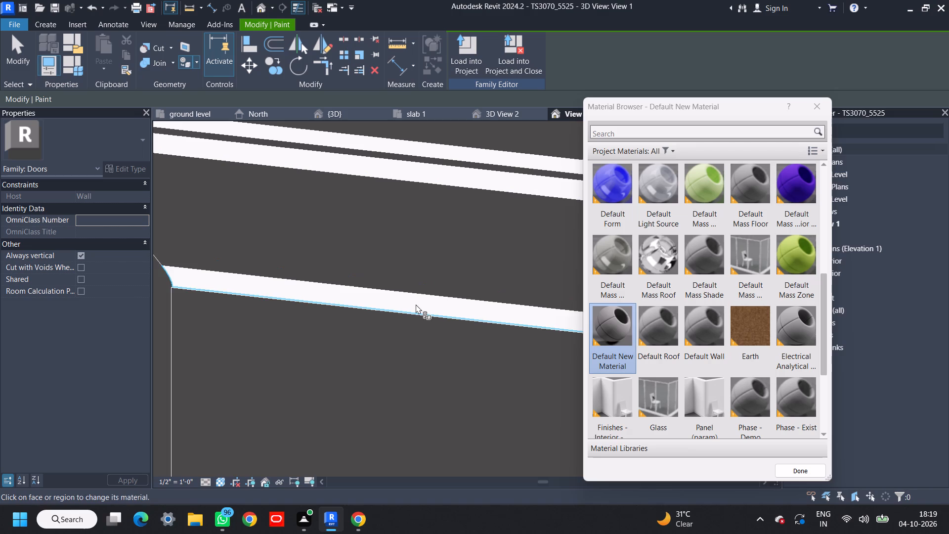
pyautogui.scroll(6, 423, 298)
pyautogui.scroll(-6, 442, 269)
pyautogui.scroll(20, 437, 305)
pyautogui.scroll(2, 437, 305)
pyautogui.middleClick(436, 307)
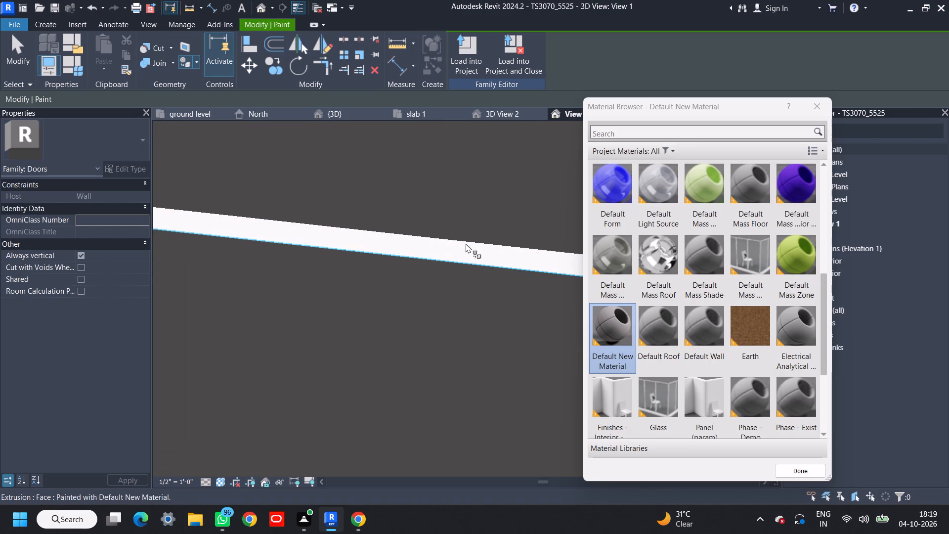
pyautogui.click(466, 244)
pyautogui.click(458, 249)
pyautogui.scroll(-20, 461, 246)
pyautogui.scroll(-1, 461, 246)
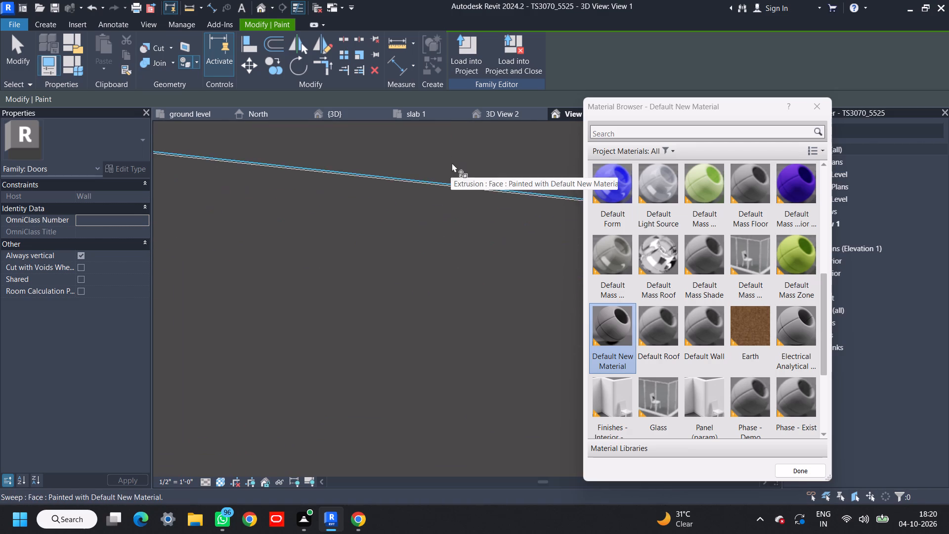
# Paint the outer faces of the lower panel's top moulding with Default New Material.
pyautogui.moveTo(457, 180); pyautogui.dragTo(456, 381, button='middle')
pyautogui.scroll(5, 463, 214)
pyautogui.click(464, 214)
pyautogui.click(474, 166)
pyautogui.scroll(-3, 449, 203)
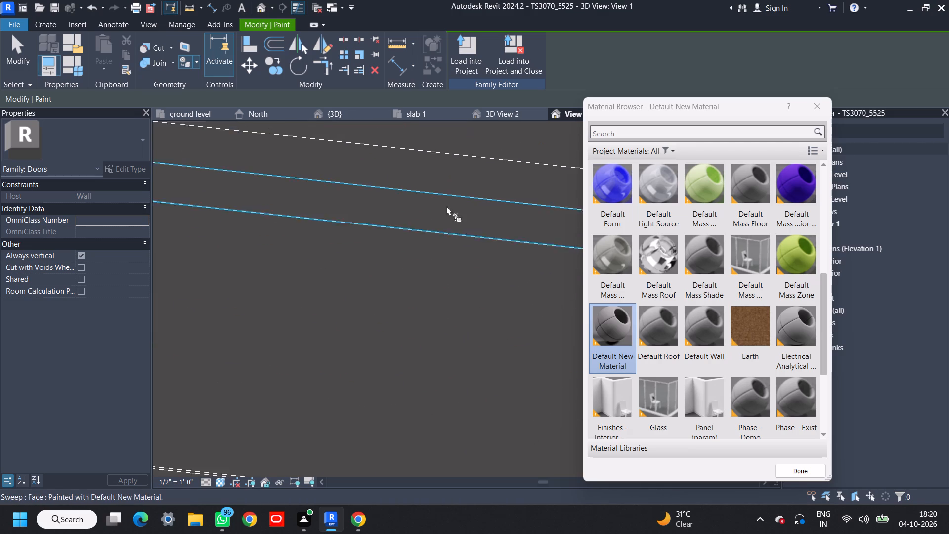
# Paint the remaining white strip on the door frame's left jamb and the frame's head with Default New Material.
pyautogui.scroll(-14, 446, 206)
pyautogui.scroll(-5, 290, 242)
pyautogui.moveTo(272, 253); pyautogui.dragTo(414, 222, button='middle')
pyautogui.scroll(13, 322, 254)
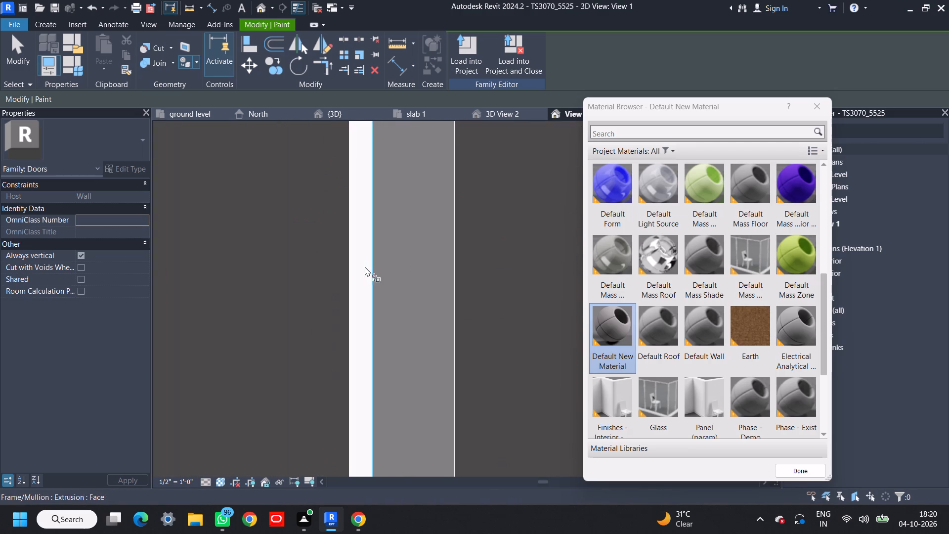
pyautogui.scroll(6, 365, 267)
pyautogui.click(362, 268)
pyautogui.scroll(-20, 393, 268)
pyautogui.scroll(-10, 393, 268)
pyautogui.scroll(-3, 465, 281)
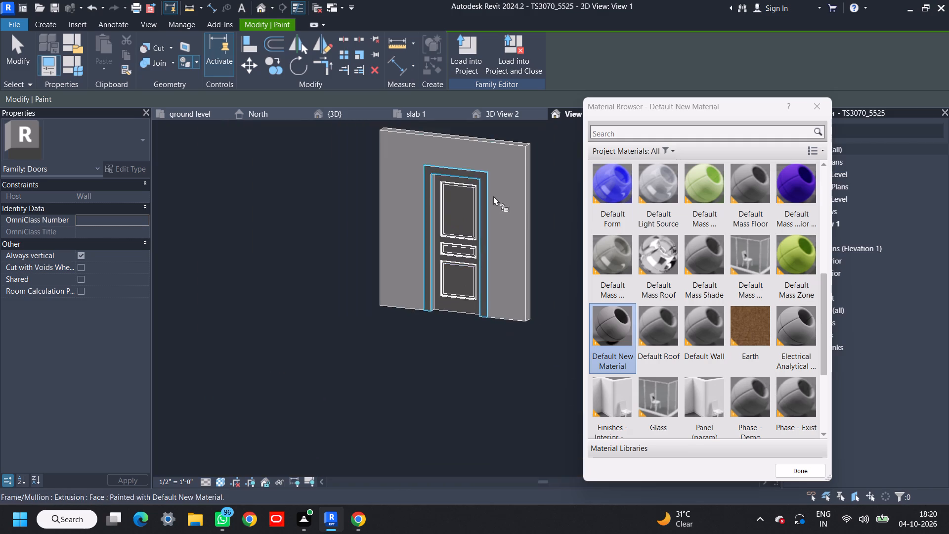
pyautogui.scroll(20, 493, 180)
pyautogui.scroll(13, 493, 180)
pyautogui.click(479, 154)
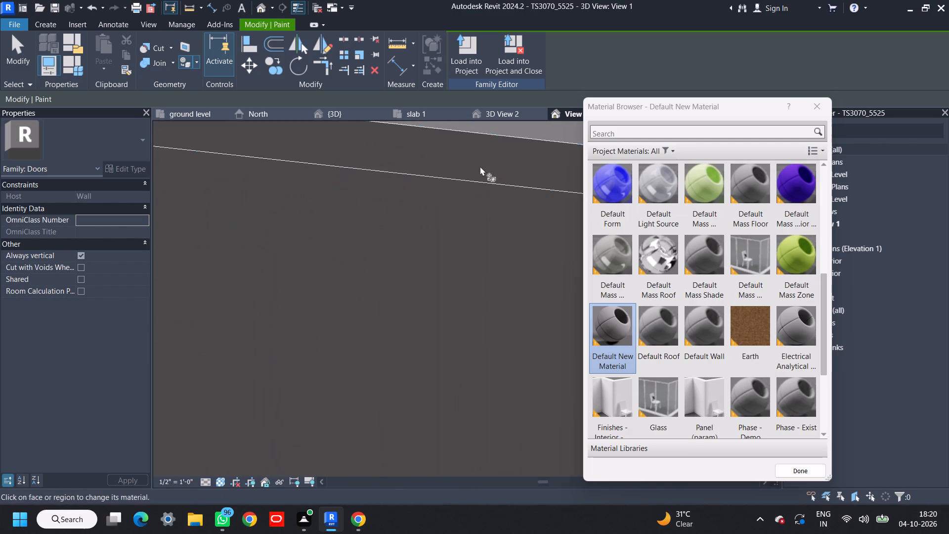
# Examine the upper panel's moulding corner and the surrounding frame for unpainted faces.
pyautogui.scroll(-20, 471, 194)
pyautogui.scroll(-7, 471, 194)
pyautogui.scroll(20, 433, 256)
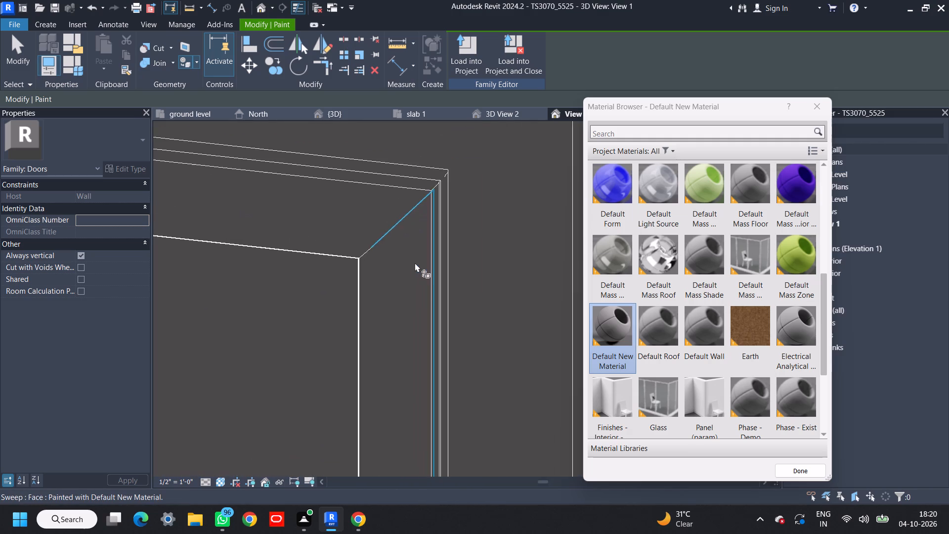
pyautogui.scroll(-6, 418, 262)
pyautogui.scroll(20, 427, 260)
pyautogui.scroll(4, 427, 260)
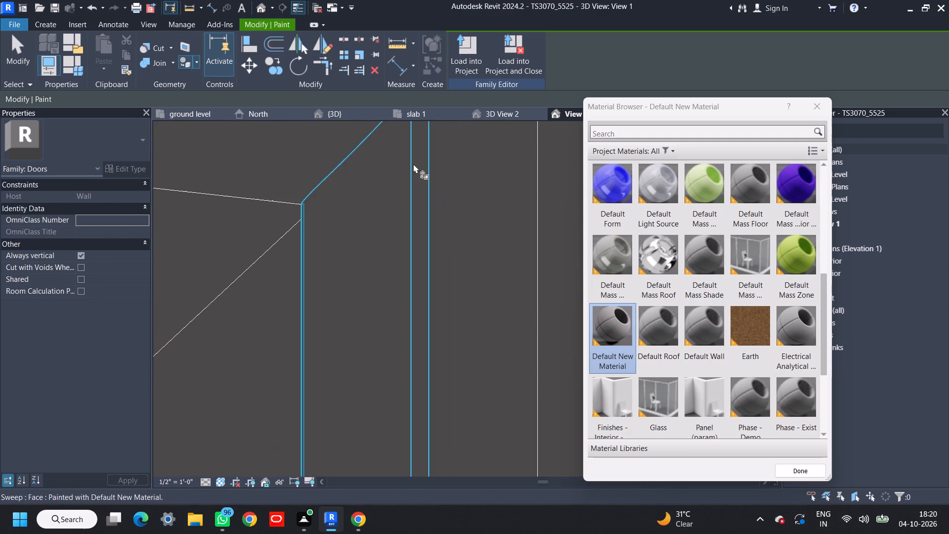
pyautogui.scroll(4, 413, 164)
pyautogui.scroll(-20, 421, 185)
pyautogui.scroll(-19, 421, 185)
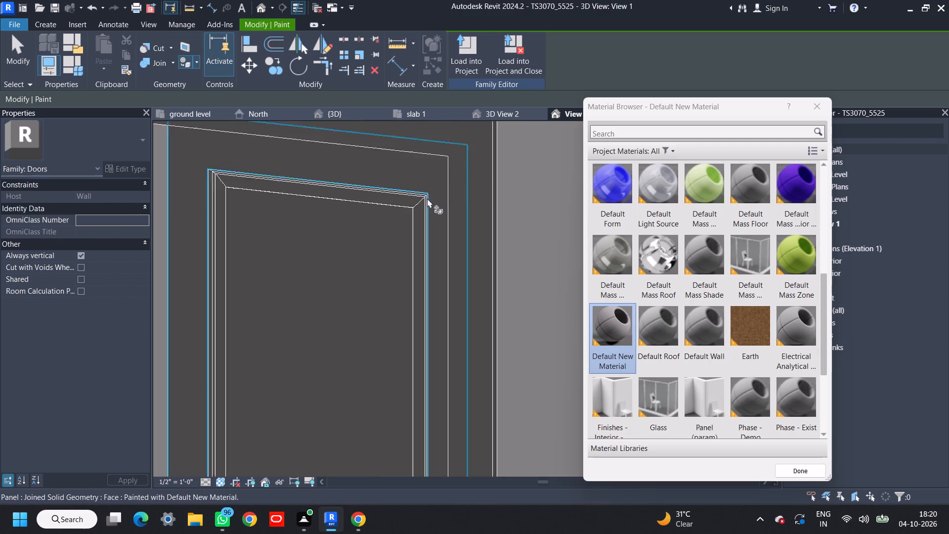
pyautogui.scroll(-10, 427, 198)
pyautogui.moveTo(511, 201); pyautogui.dragTo(458, 226, button='middle')
# Load the painted door family into the house project, updating the entrance door in 3D View 2.
pyautogui.click(481, 63)
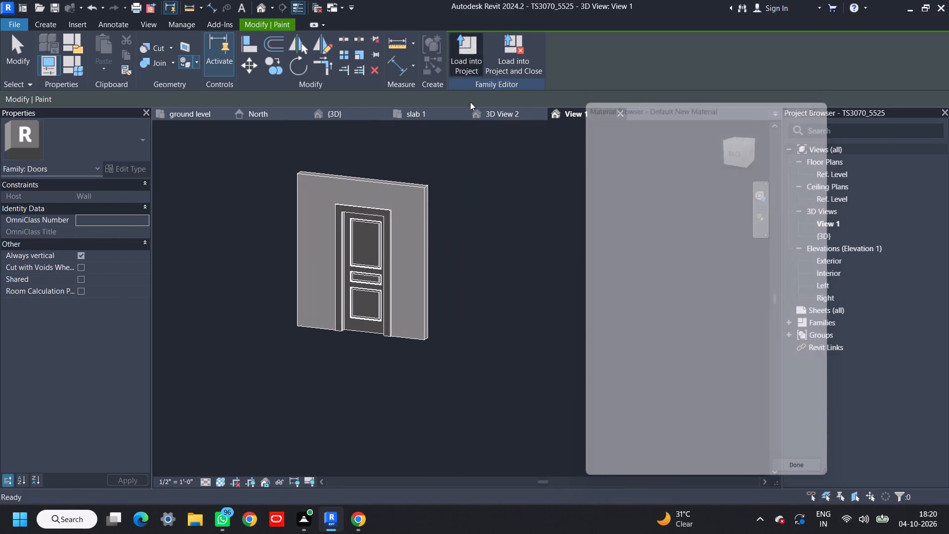
pyautogui.click(489, 222)
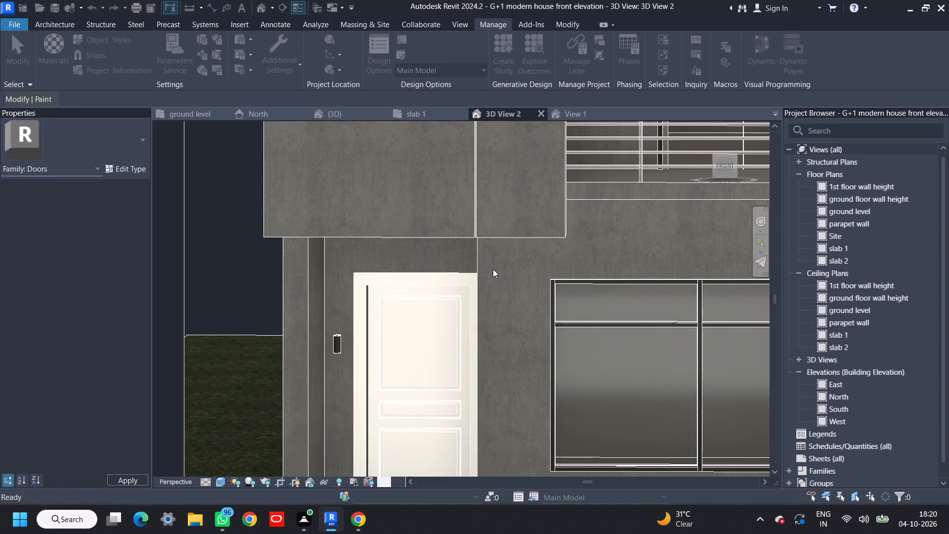
pyautogui.scroll(-4, 489, 272)
pyautogui.moveTo(486, 284); pyautogui.dragTo(453, 248, button='middle')
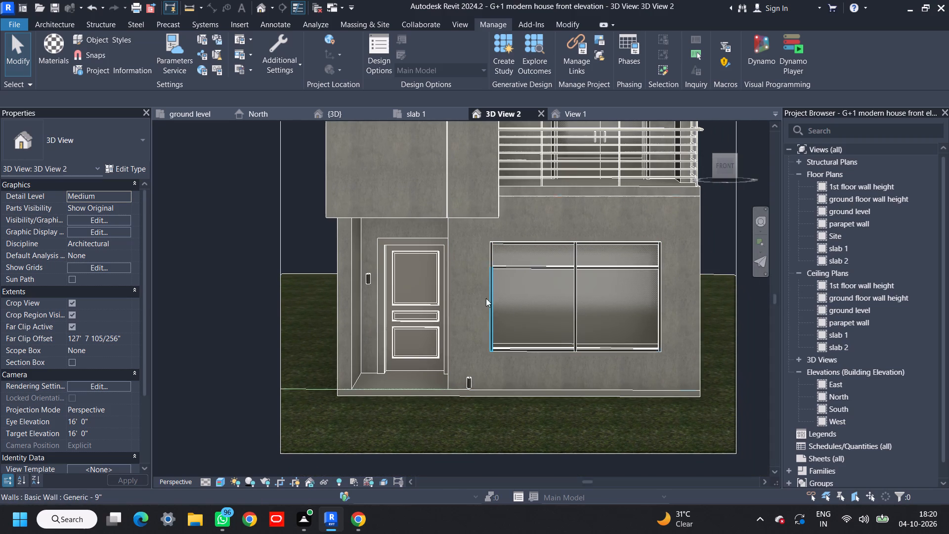
pyautogui.scroll(-3, 538, 222)
pyautogui.moveTo(555, 235); pyautogui.dragTo(508, 309, button='middle')
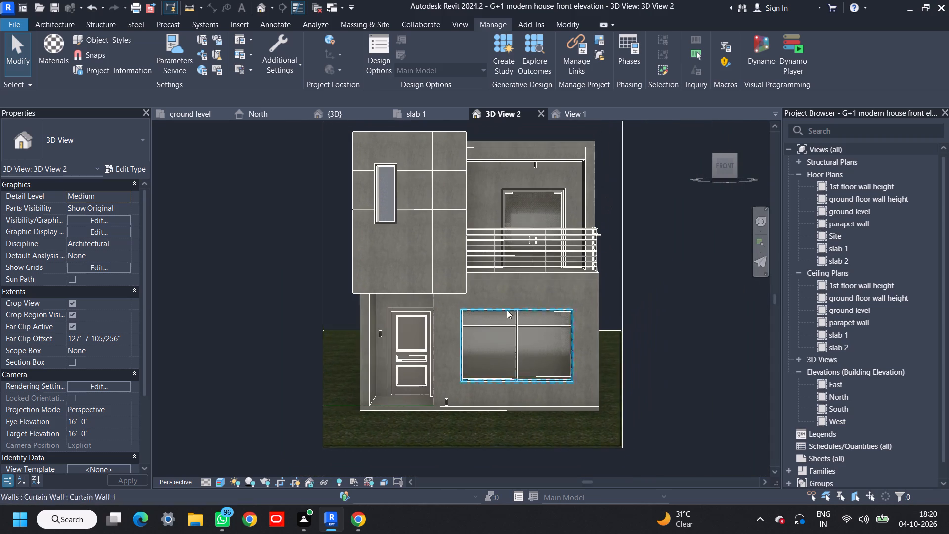
pyautogui.moveTo(659, 330); pyautogui.dragTo(665, 351, button='middle')
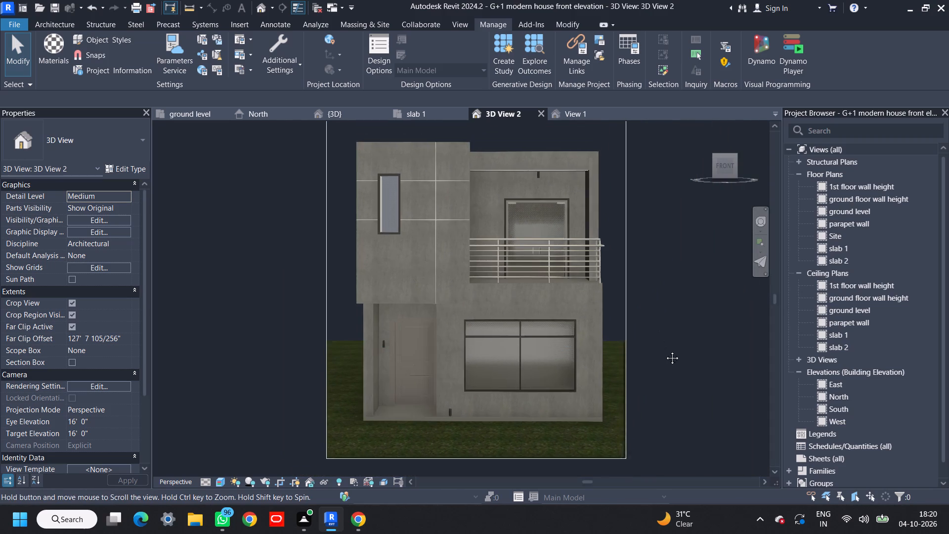
pyautogui.moveTo(665, 351); pyautogui.dragTo(667, 364, button='middle')
# Orient 3D View 2 squarely to the house's front.
pyautogui.click(728, 168)
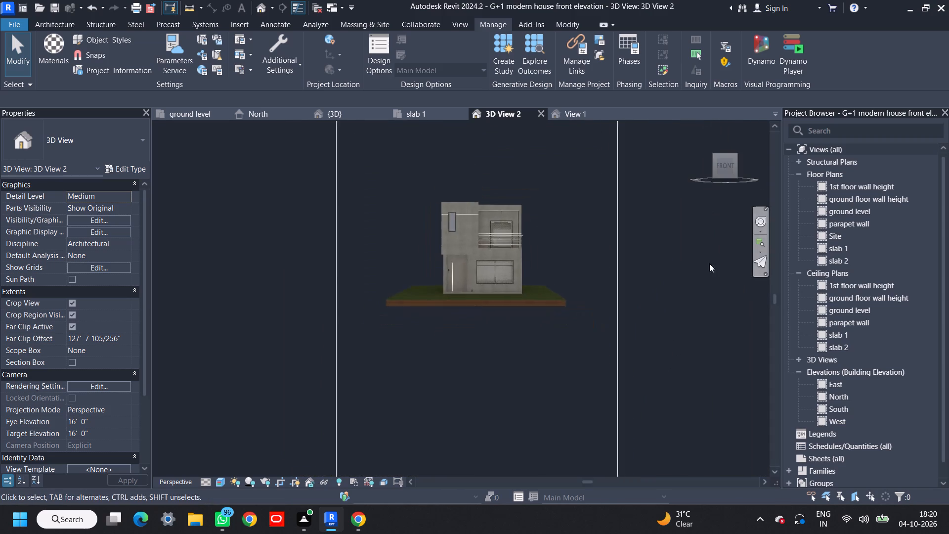
pyautogui.scroll(10, 475, 314)
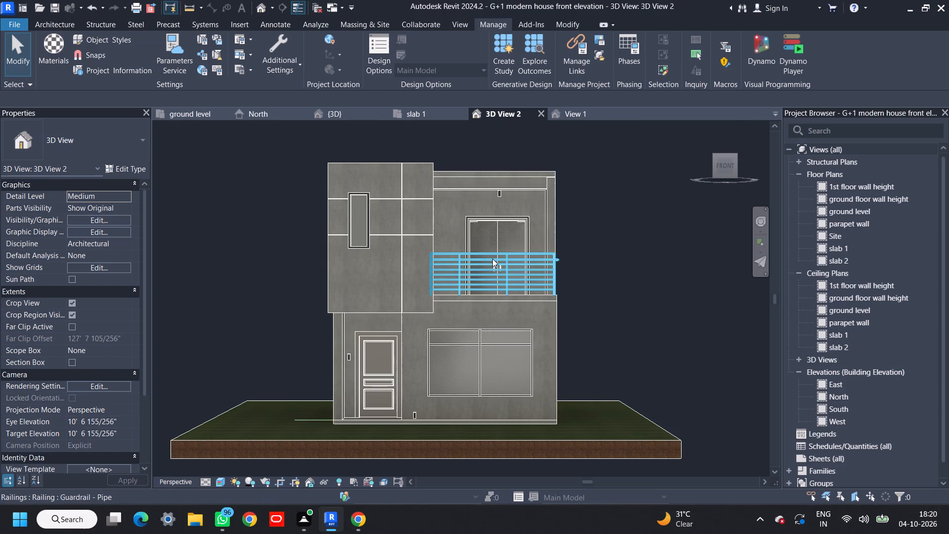
pyautogui.scroll(-9, 490, 261)
# Crop the camera view vertically, bringing the bottom edge up to the lawn and the top edge down toward the roof.
pyautogui.click(487, 451)
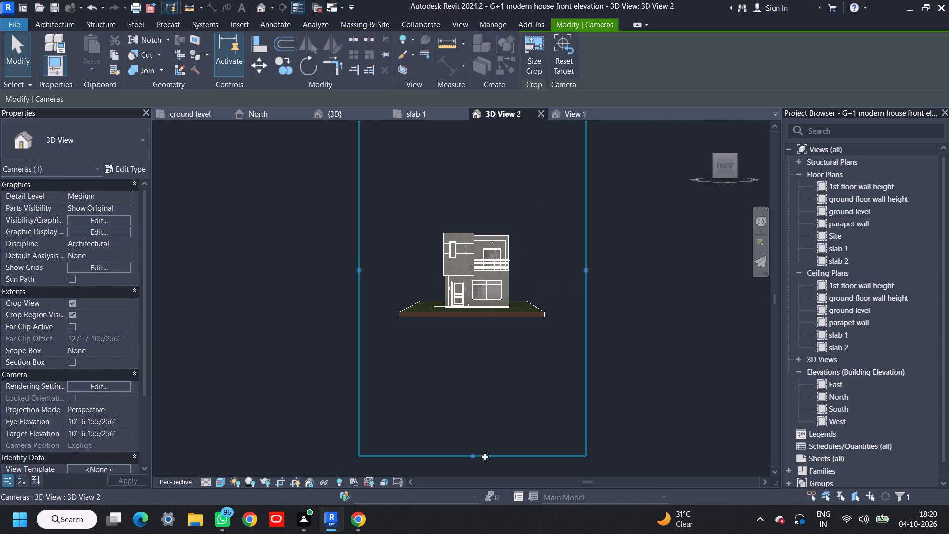
pyautogui.moveTo(470, 454); pyautogui.dragTo(501, 310)
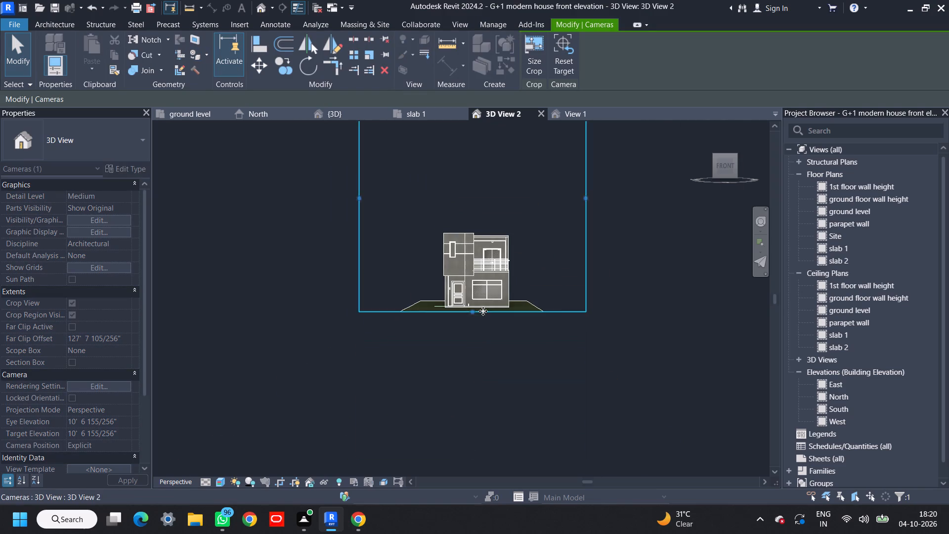
pyautogui.scroll(2, 483, 311)
pyautogui.scroll(5, 555, 206)
pyautogui.scroll(-5, 557, 201)
pyautogui.moveTo(557, 201); pyautogui.dragTo(600, 342, button='middle')
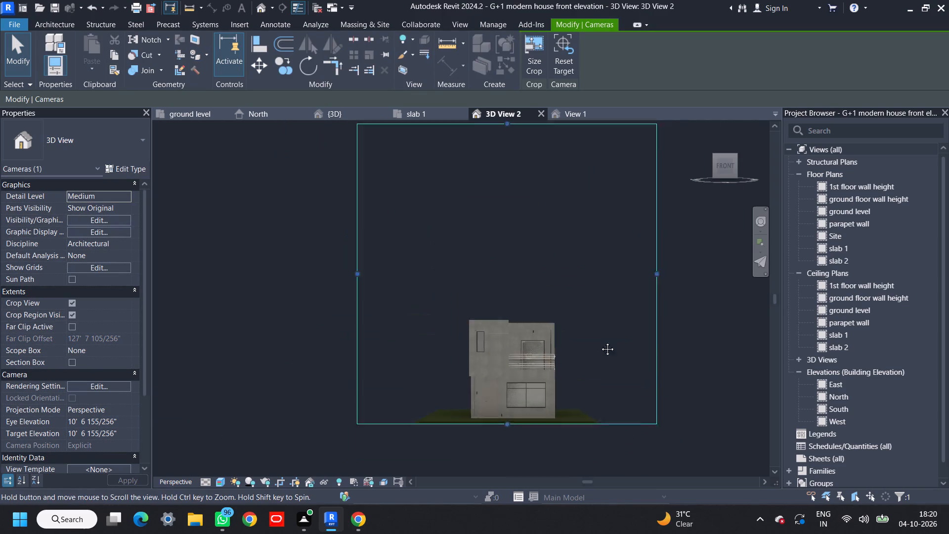
pyautogui.moveTo(600, 342); pyautogui.dragTo(619, 443, button='middle')
pyautogui.moveTo(534, 250); pyautogui.dragTo(534, 441)
pyautogui.moveTo(572, 372); pyautogui.dragTo(548, 204, button='middle')
pyautogui.scroll(3, 524, 277)
pyautogui.moveTo(539, 273); pyautogui.dragTo(544, 222, button='middle')
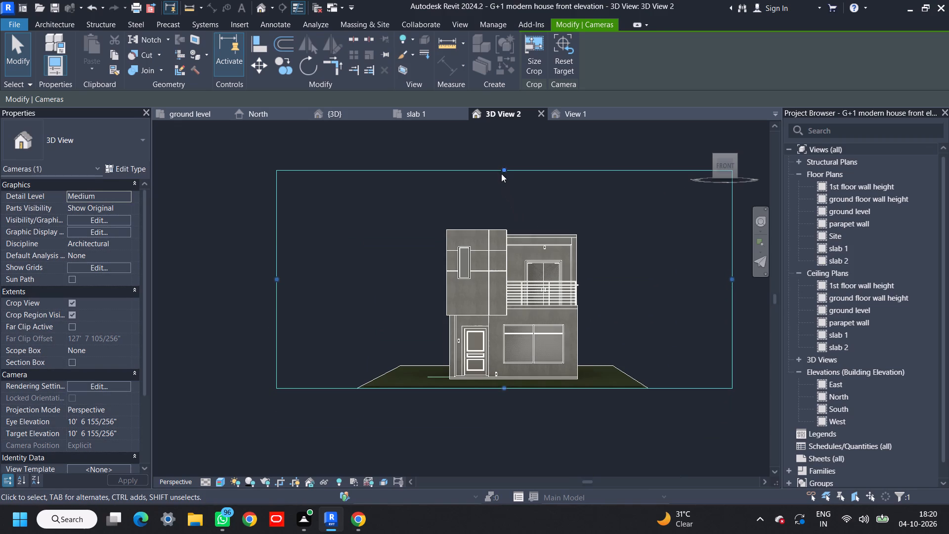
pyautogui.moveTo(502, 170); pyautogui.dragTo(511, 217)
pyautogui.click(575, 223)
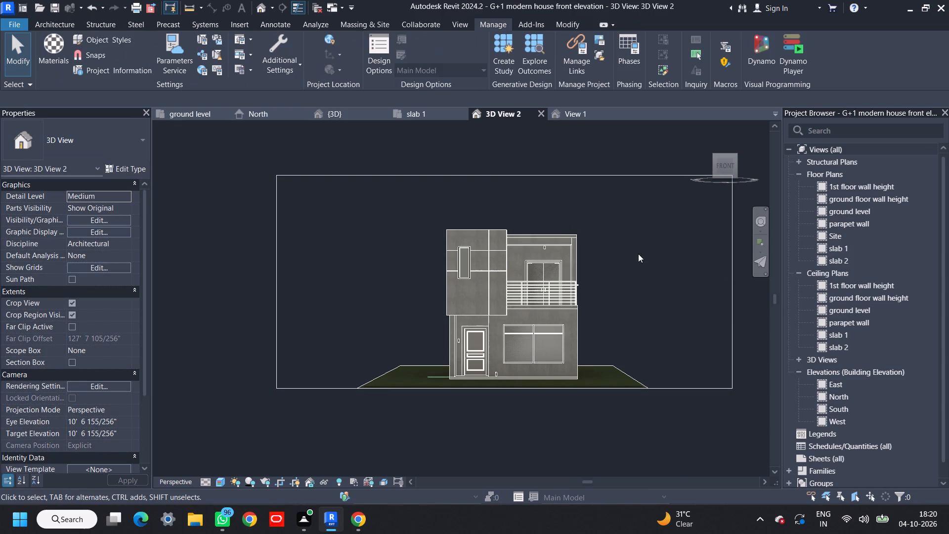
# Crop the camera view horizontally, bringing both side edges in close to the house.
pyautogui.click(744, 318)
pyautogui.scroll(1, 603, 322)
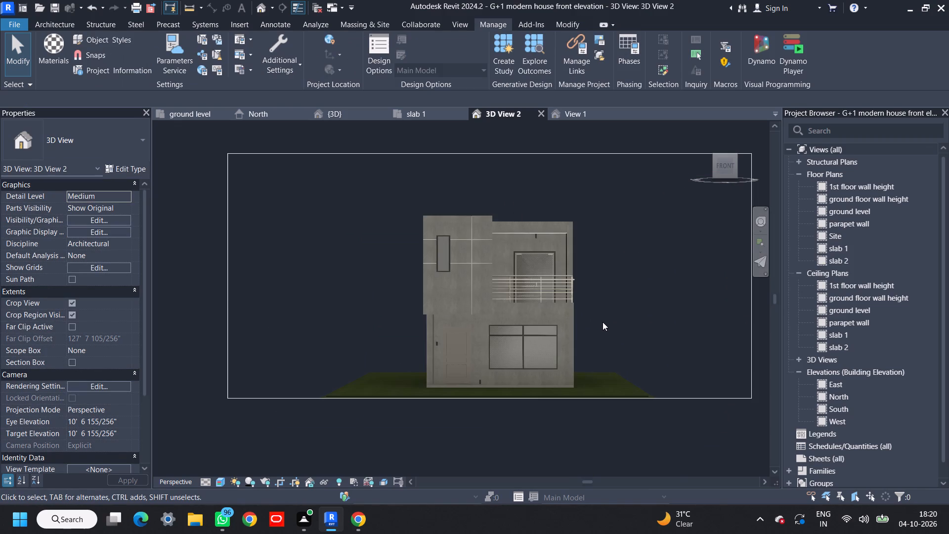
pyautogui.click(229, 282)
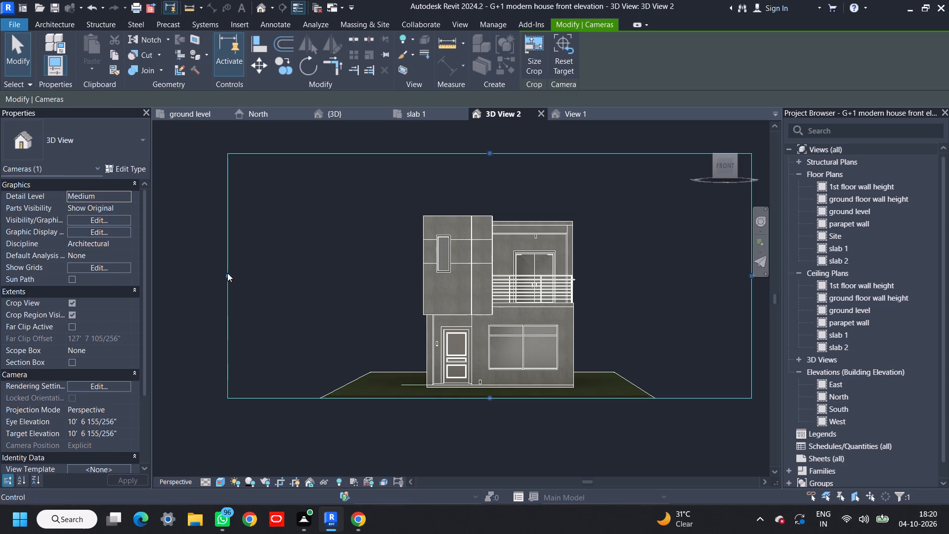
pyautogui.moveTo(227, 273); pyautogui.dragTo(388, 299)
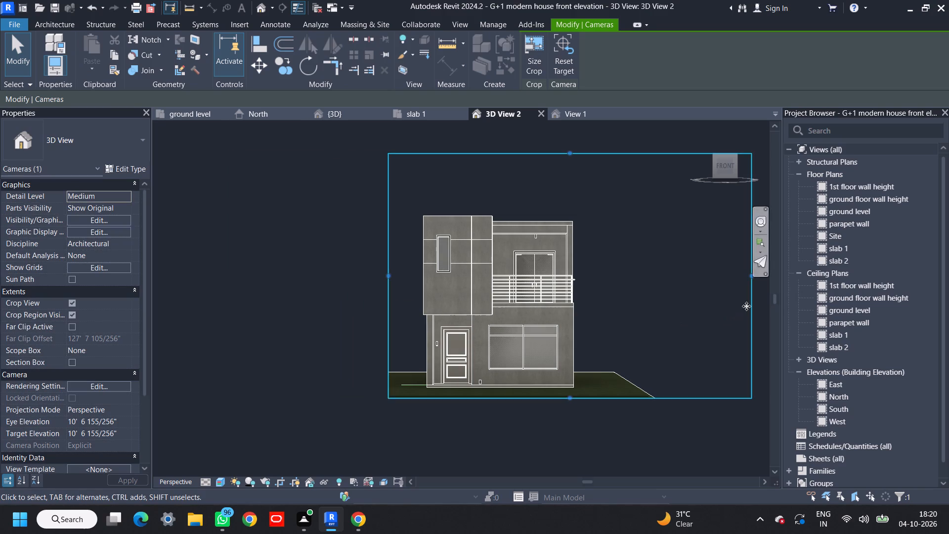
pyautogui.moveTo(718, 311); pyautogui.dragTo(659, 327, button='middle')
pyautogui.moveTo(695, 292); pyautogui.dragTo(530, 314)
pyautogui.moveTo(576, 293); pyautogui.dragTo(550, 294)
pyautogui.click(641, 324)
pyautogui.moveTo(544, 335); pyautogui.dragTo(570, 334, button='middle')
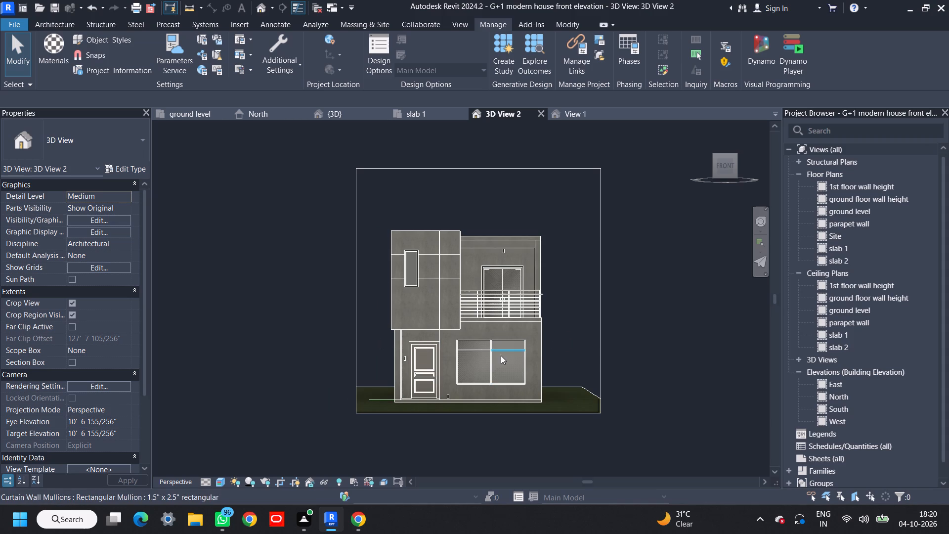
# Shift the camera view's crop region slightly sideways so the house sits centred within the frame.
pyautogui.click(571, 416)
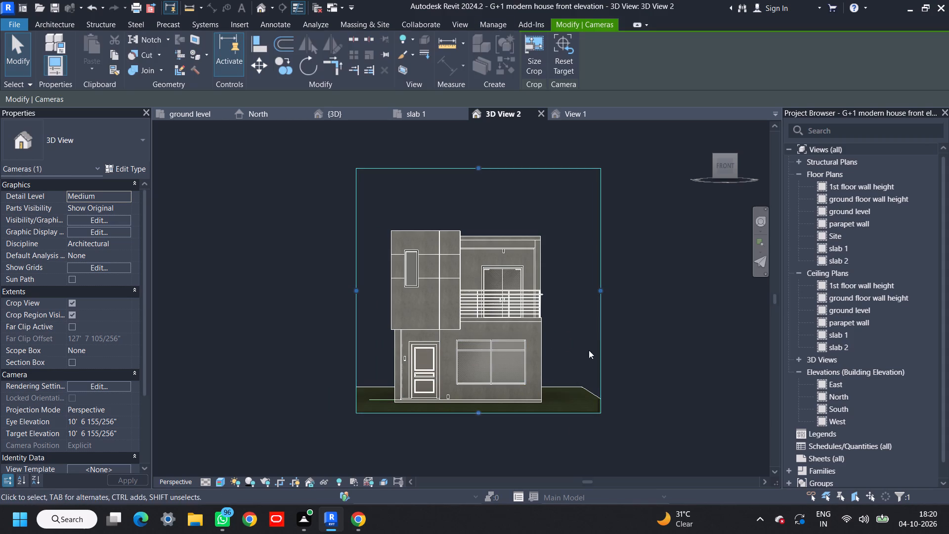
pyautogui.moveTo(583, 324); pyautogui.dragTo(596, 323, button='middle')
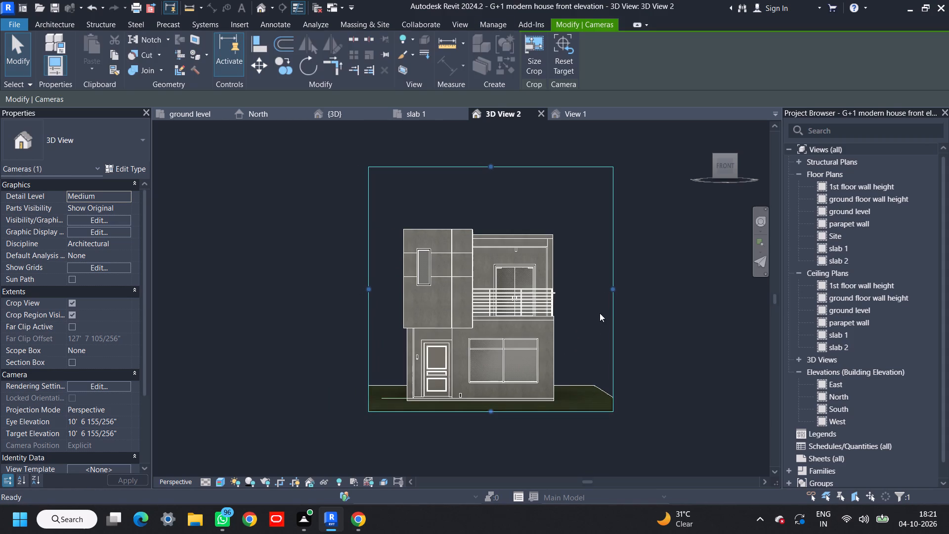
pyautogui.moveTo(616, 313); pyautogui.dragTo(598, 313)
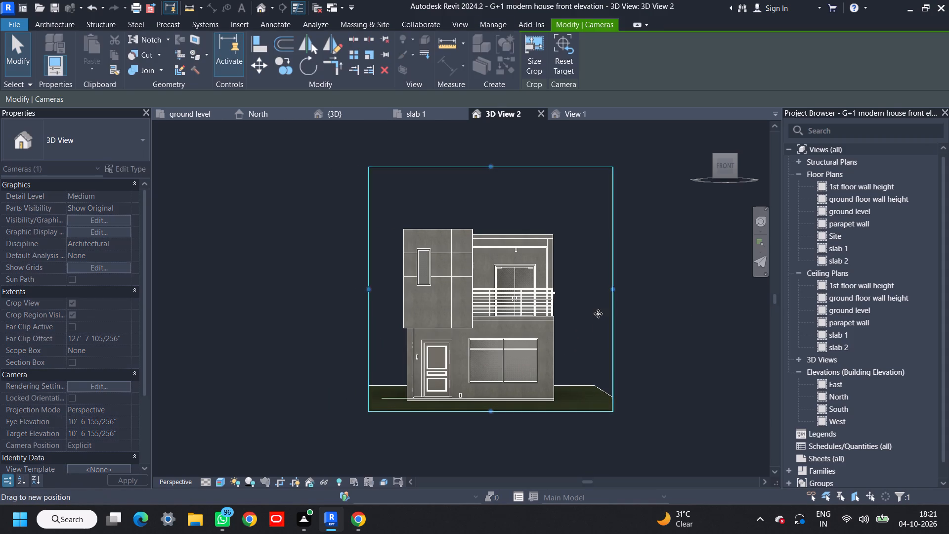
pyautogui.moveTo(598, 313); pyautogui.dragTo(589, 313)
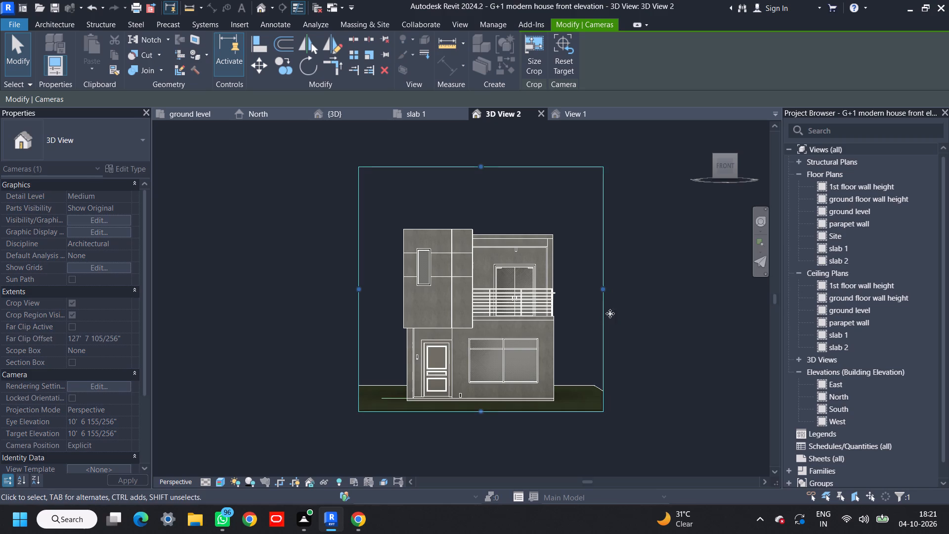
pyautogui.click(643, 335)
pyautogui.scroll(-3, 626, 353)
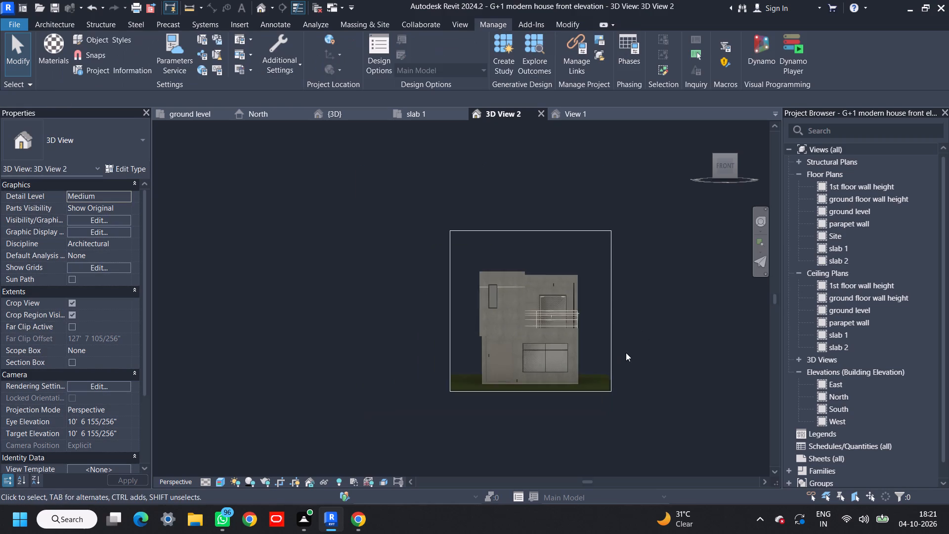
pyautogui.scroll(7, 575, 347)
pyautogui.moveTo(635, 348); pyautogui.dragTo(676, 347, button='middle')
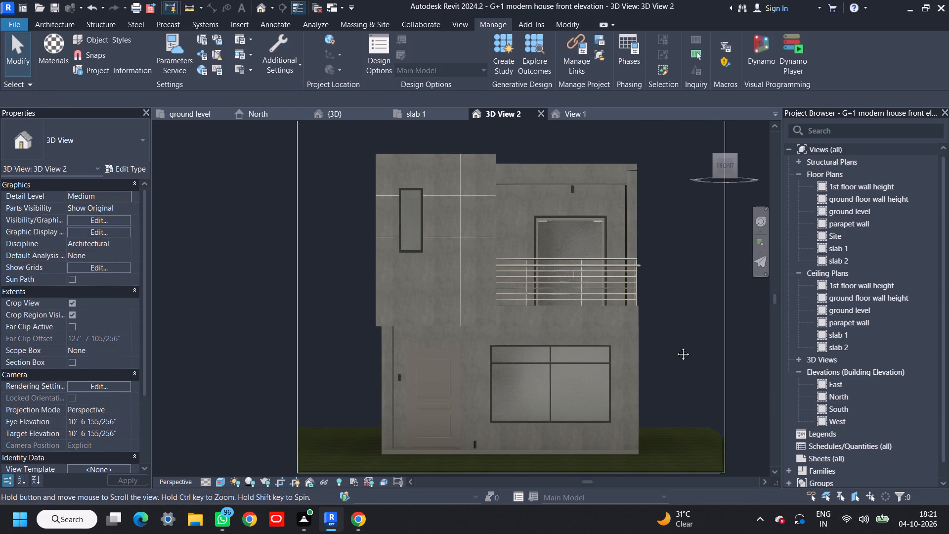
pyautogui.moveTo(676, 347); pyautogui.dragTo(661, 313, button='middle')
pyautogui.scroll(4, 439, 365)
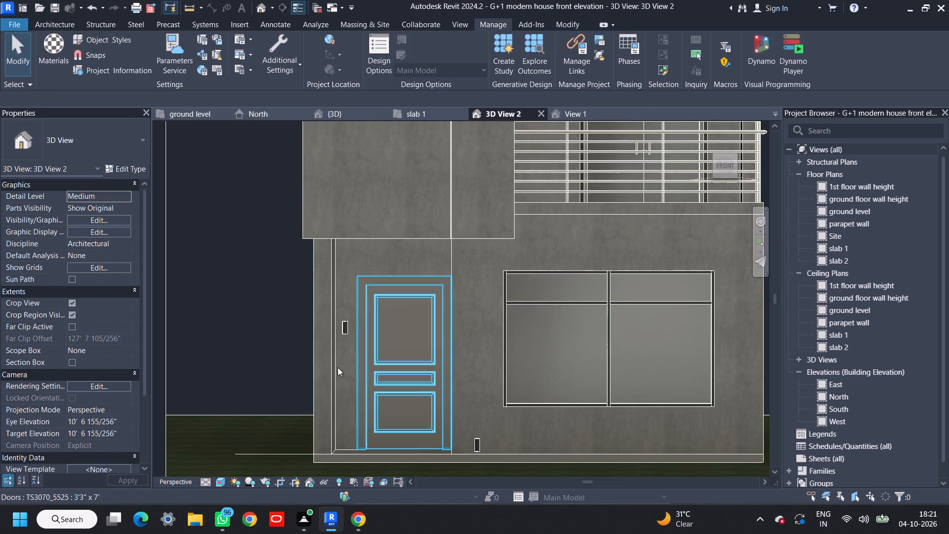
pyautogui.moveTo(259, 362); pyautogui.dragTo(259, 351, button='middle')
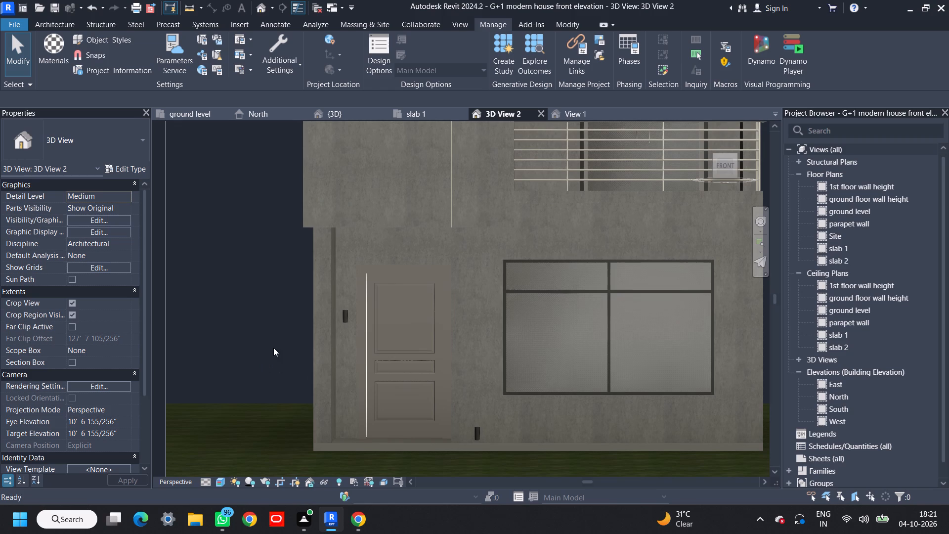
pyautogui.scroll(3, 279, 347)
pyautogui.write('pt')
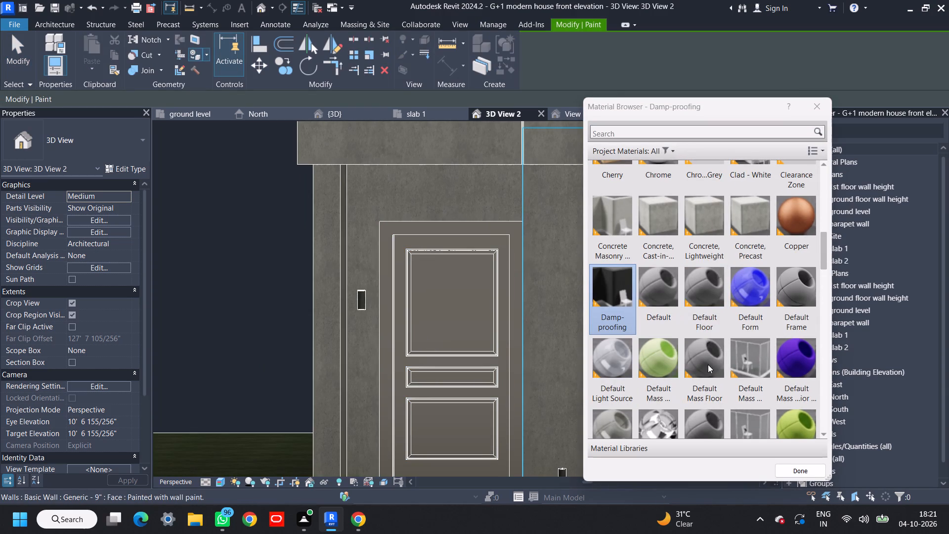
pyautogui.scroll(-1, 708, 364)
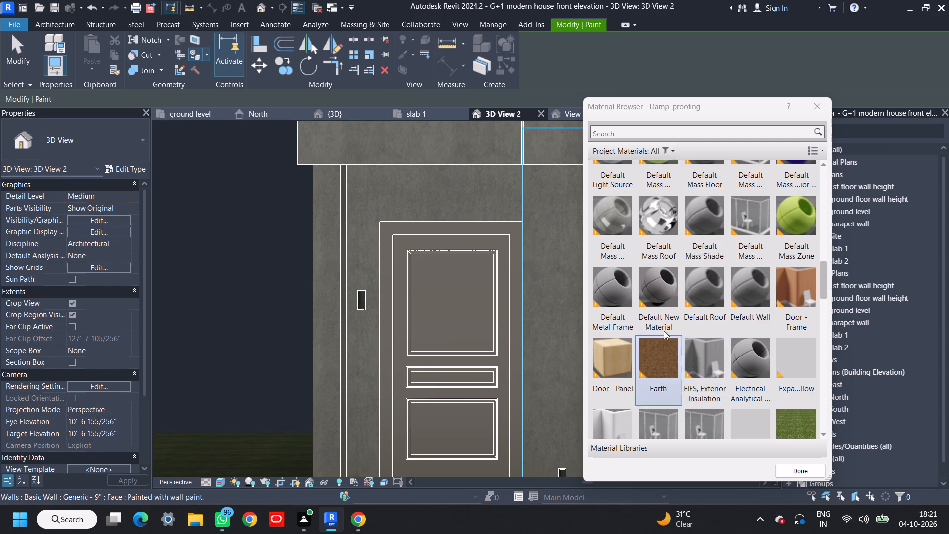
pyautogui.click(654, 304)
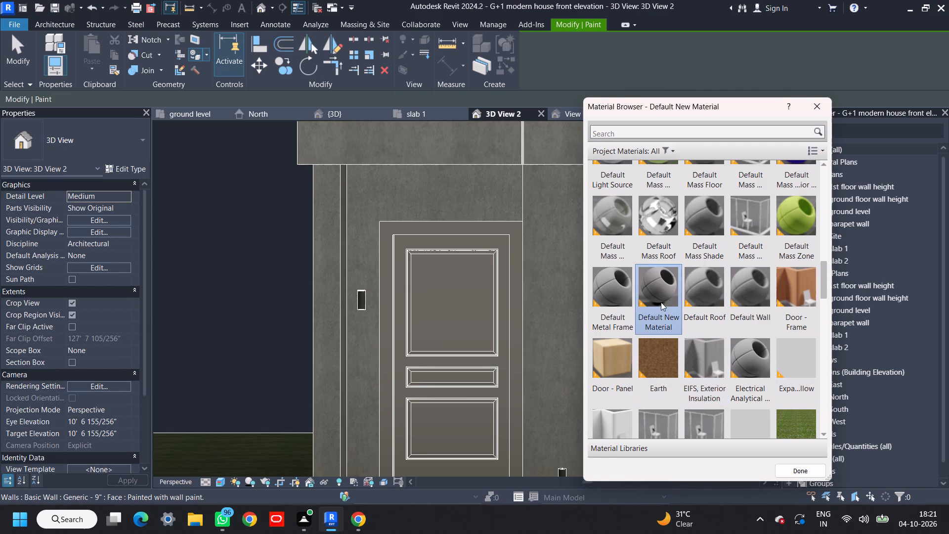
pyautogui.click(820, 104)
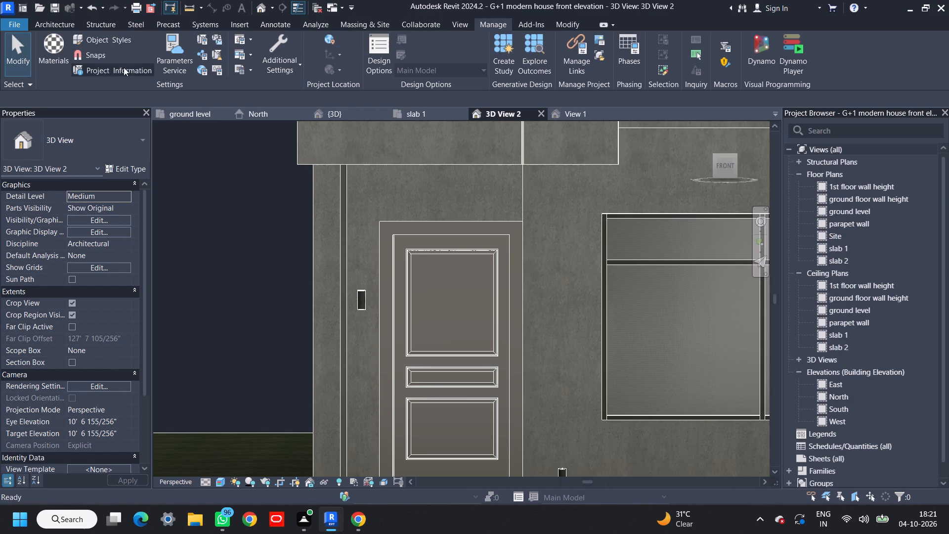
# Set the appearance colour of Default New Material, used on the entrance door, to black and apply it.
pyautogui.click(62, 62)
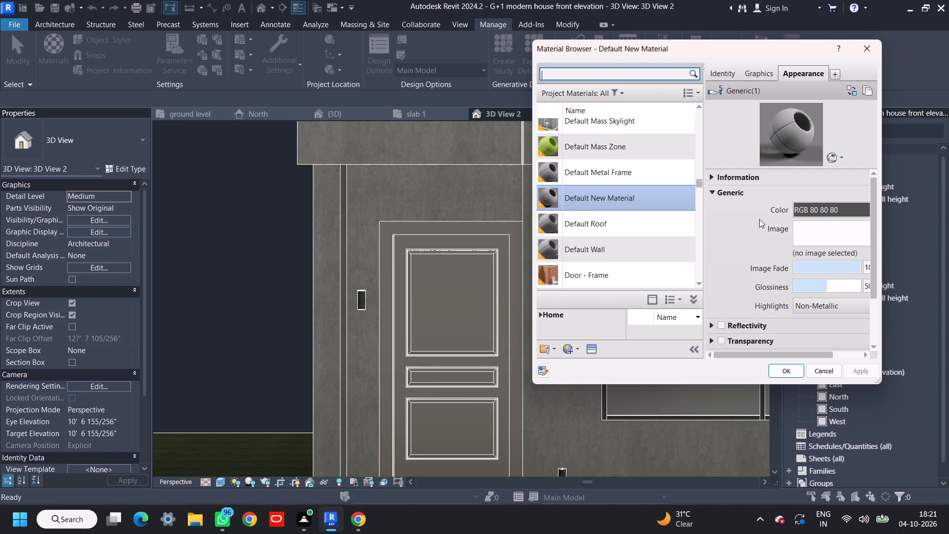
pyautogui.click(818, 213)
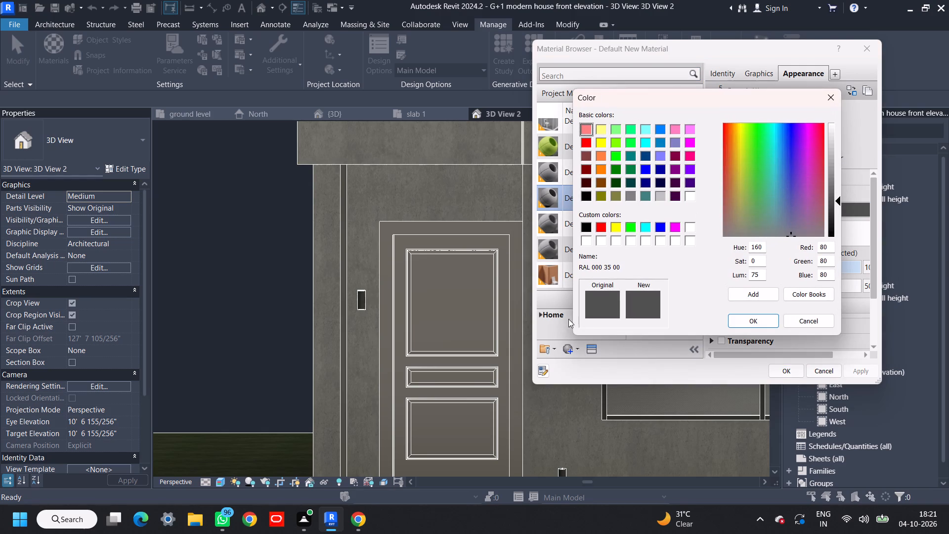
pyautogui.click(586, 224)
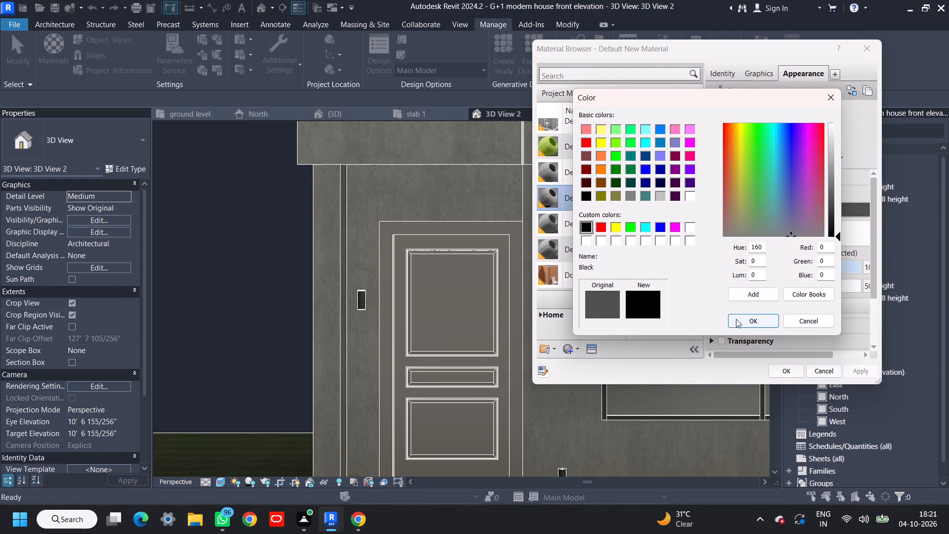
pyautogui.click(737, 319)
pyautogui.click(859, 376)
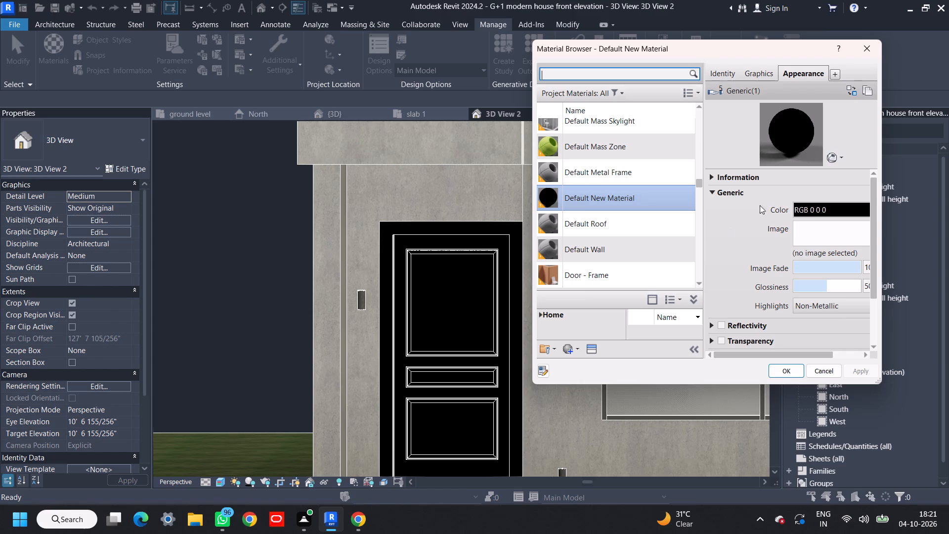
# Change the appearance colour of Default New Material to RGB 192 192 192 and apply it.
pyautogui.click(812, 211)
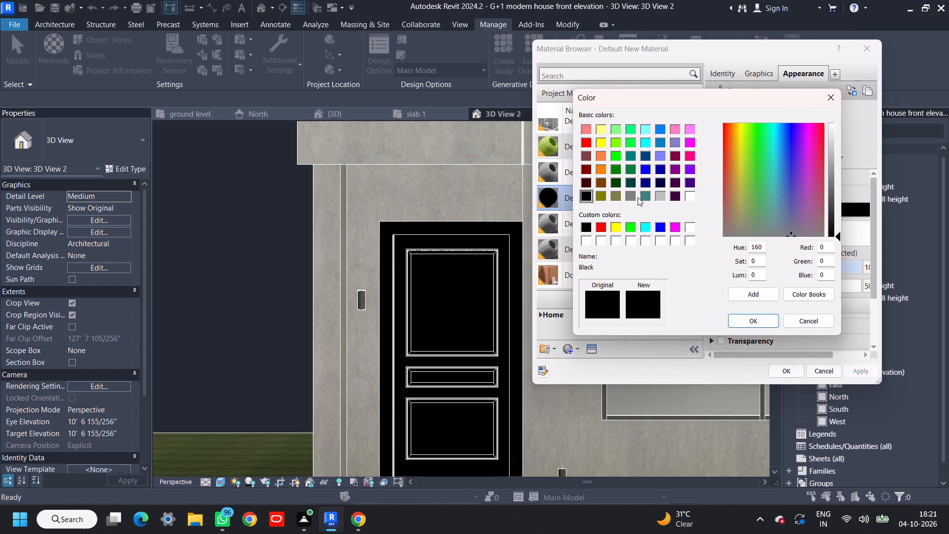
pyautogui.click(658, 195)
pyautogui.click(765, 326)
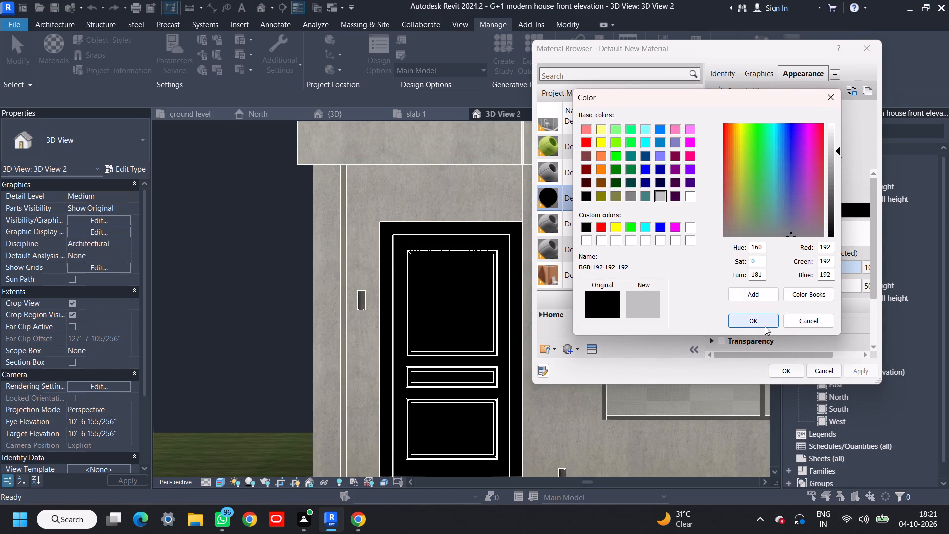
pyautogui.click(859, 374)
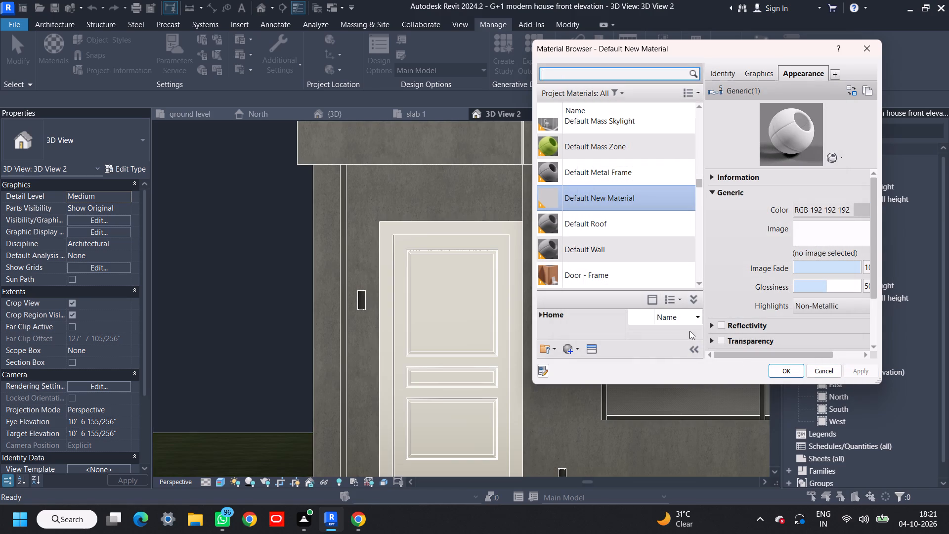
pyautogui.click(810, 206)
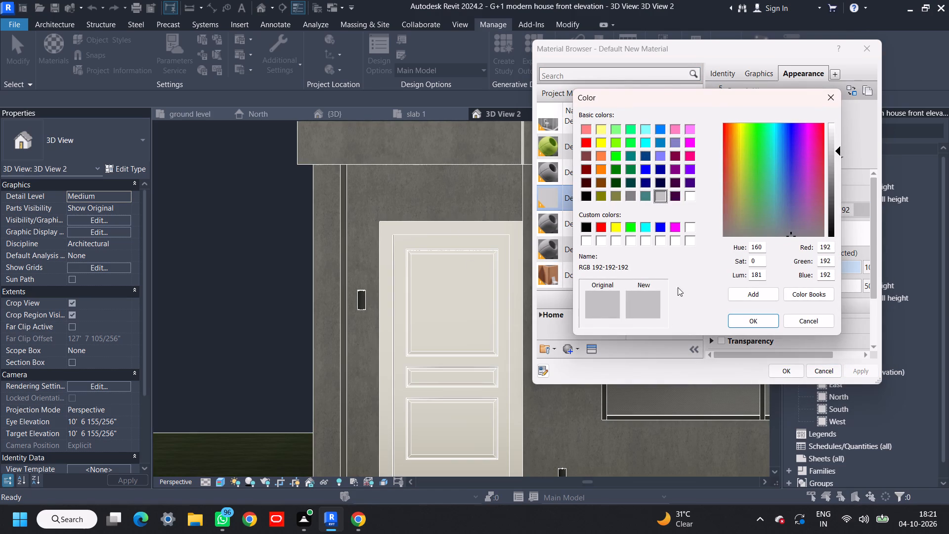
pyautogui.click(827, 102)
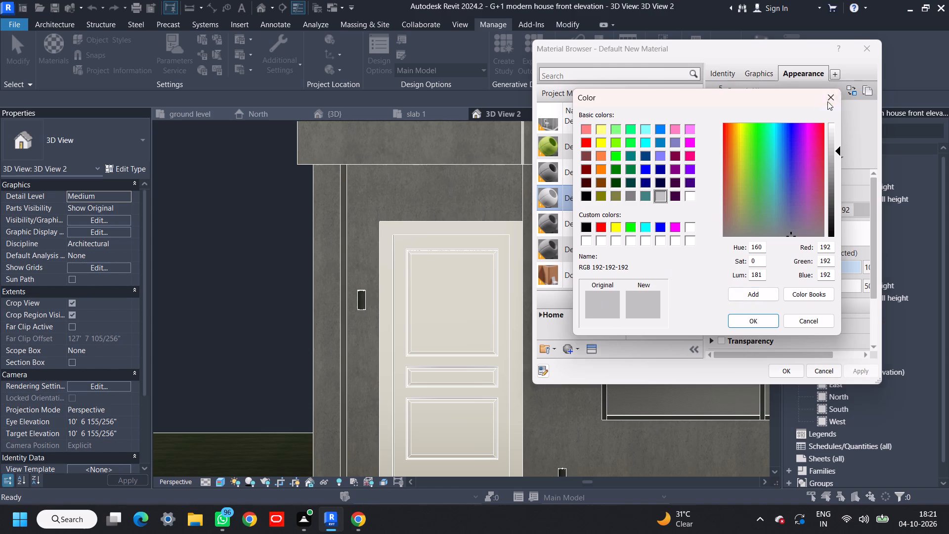
# Assign plywood2.jpg from Downloads as the appearance image of Default New Material.
pyautogui.click(839, 239)
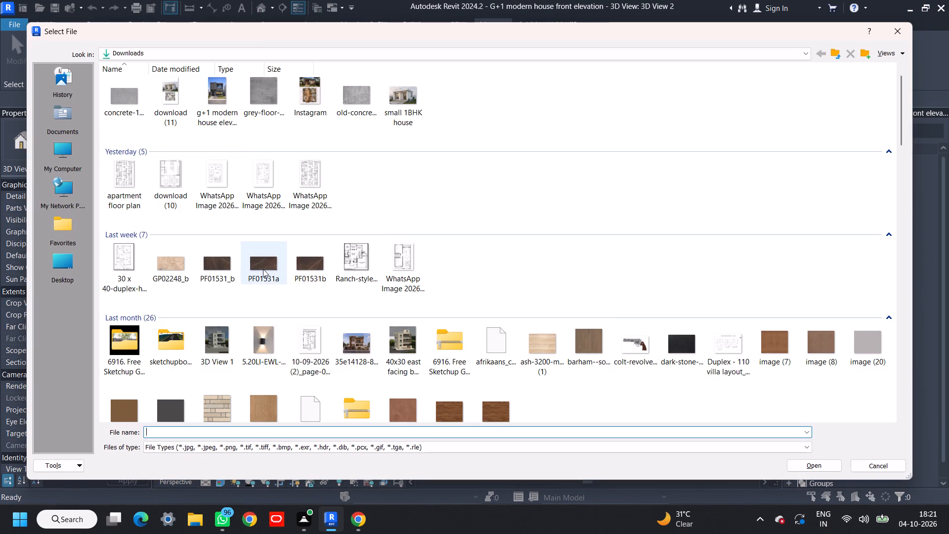
pyautogui.scroll(-3, 388, 342)
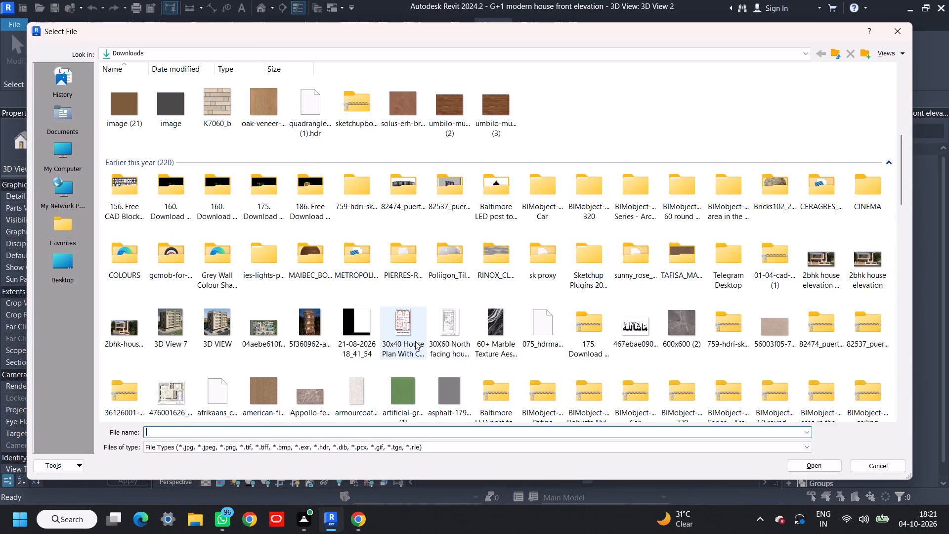
pyautogui.scroll(-11, 415, 341)
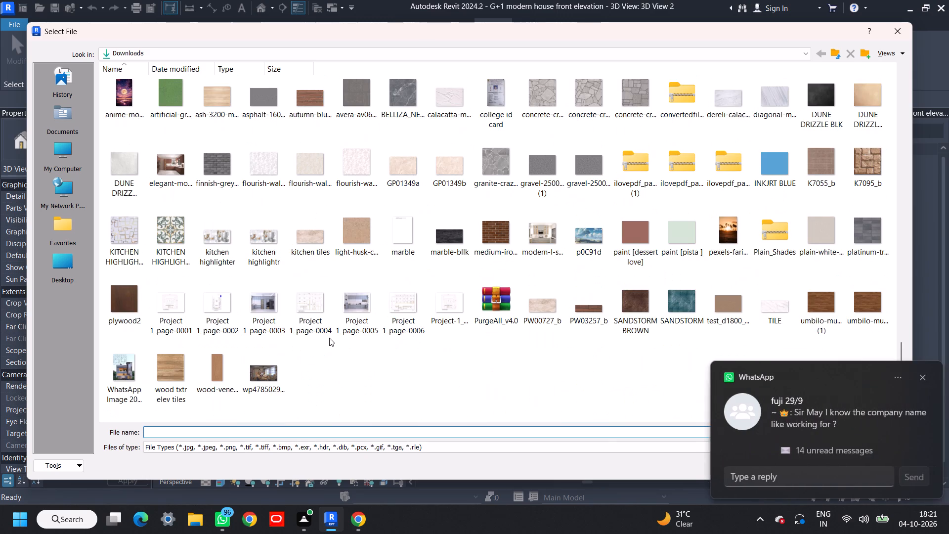
pyautogui.click(138, 314)
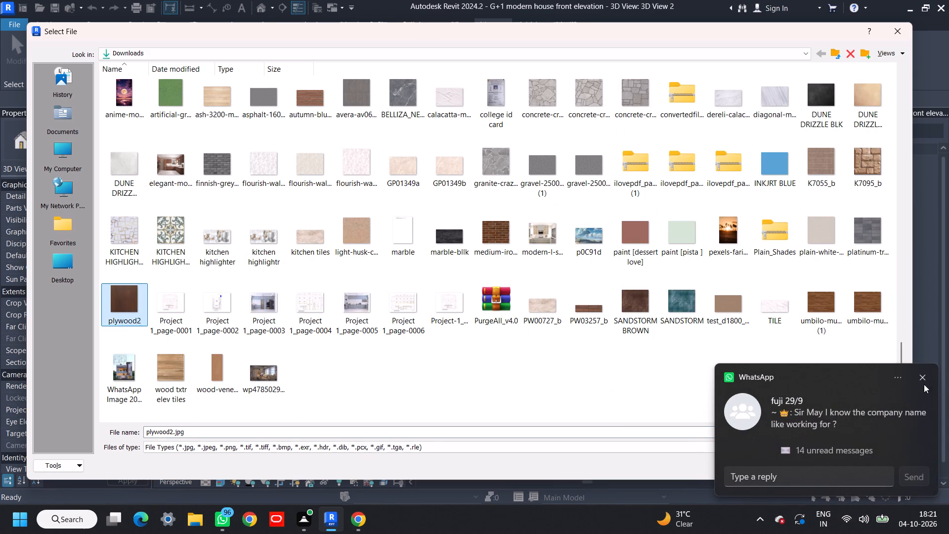
pyautogui.click(923, 377)
pyautogui.click(813, 465)
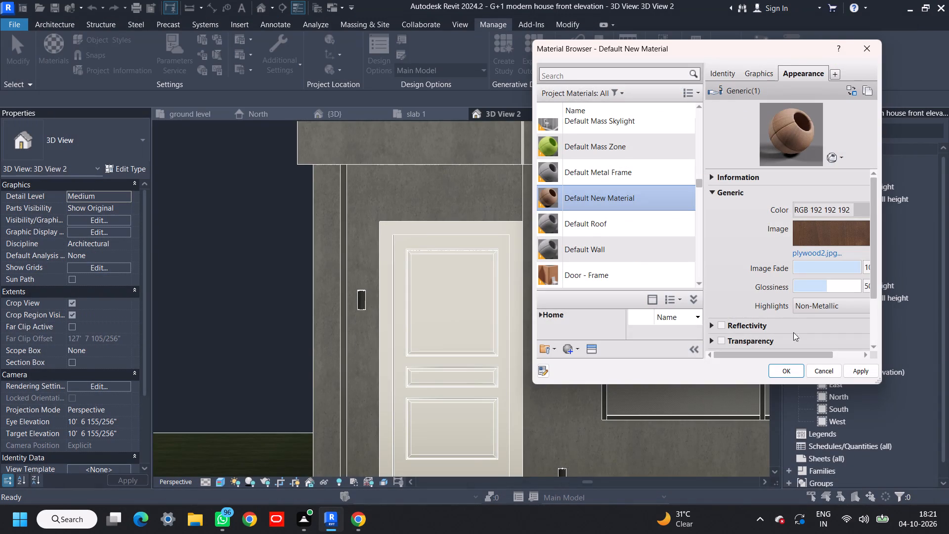
# Darken the appearance colour of Default New Material to RGB 65 65 65 and apply the changes to the door.
pyautogui.click(845, 213)
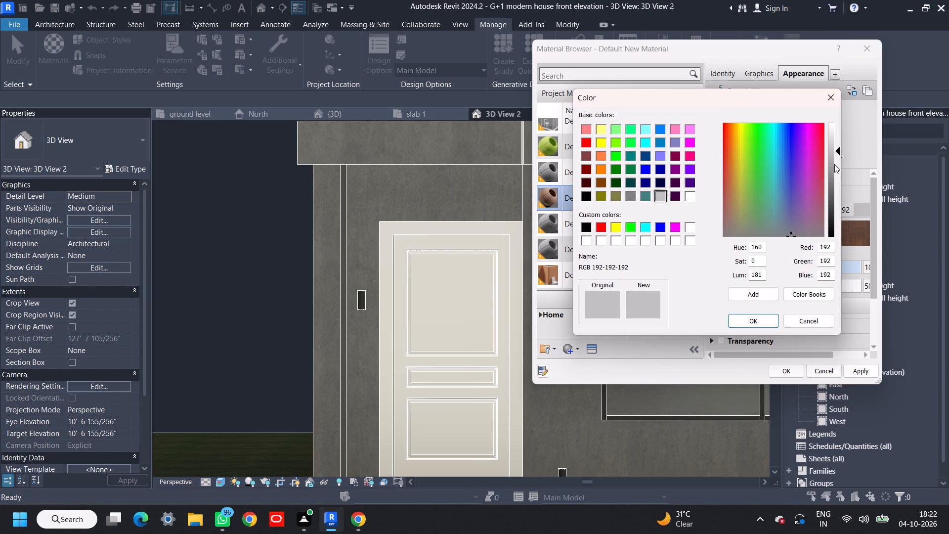
pyautogui.moveTo(833, 167); pyautogui.dragTo(836, 207)
pyautogui.click(750, 318)
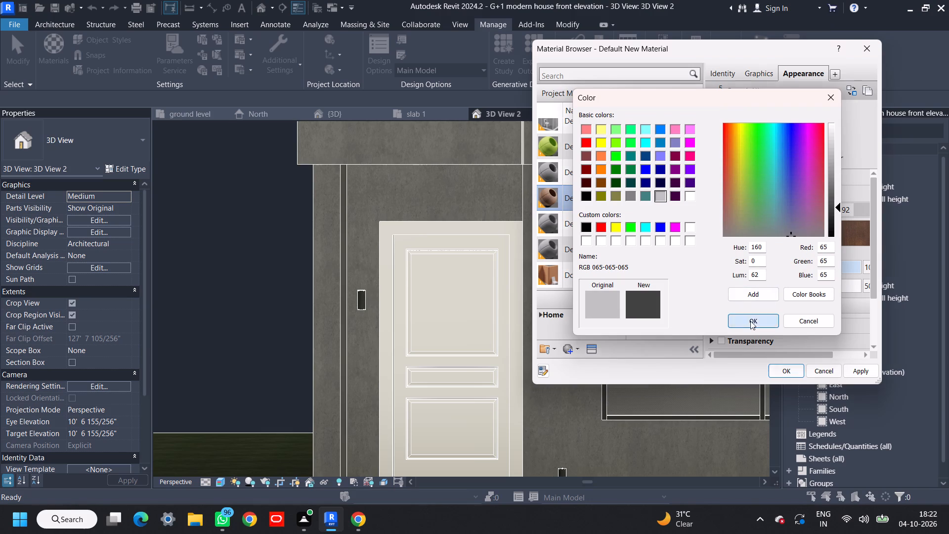
pyautogui.click(855, 376)
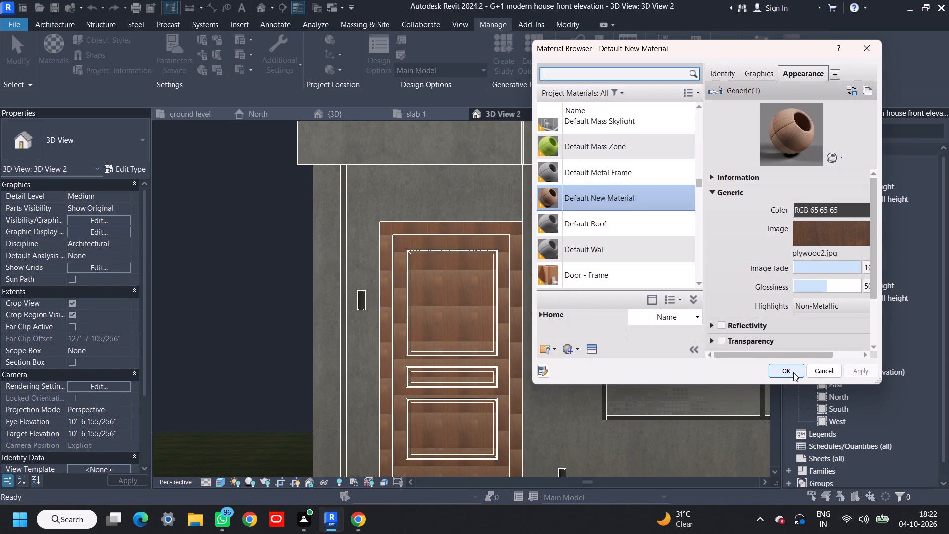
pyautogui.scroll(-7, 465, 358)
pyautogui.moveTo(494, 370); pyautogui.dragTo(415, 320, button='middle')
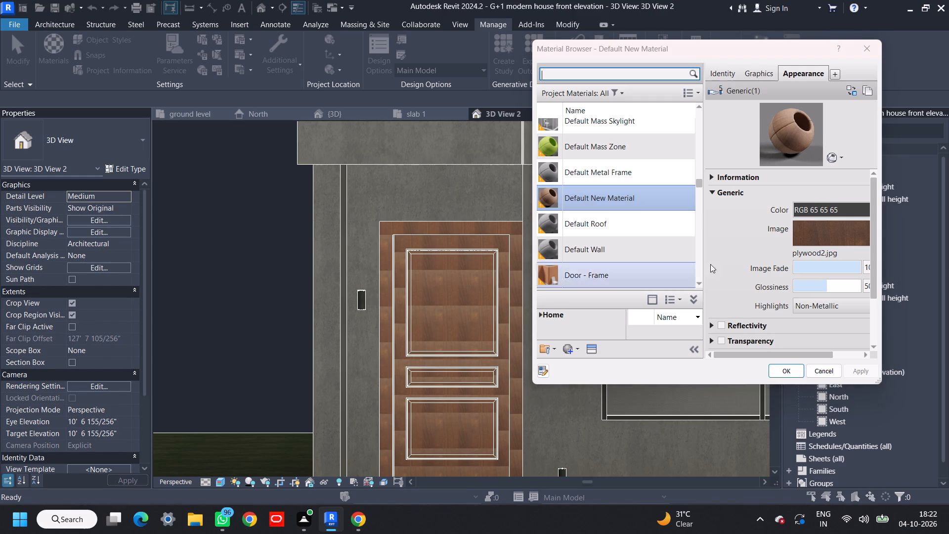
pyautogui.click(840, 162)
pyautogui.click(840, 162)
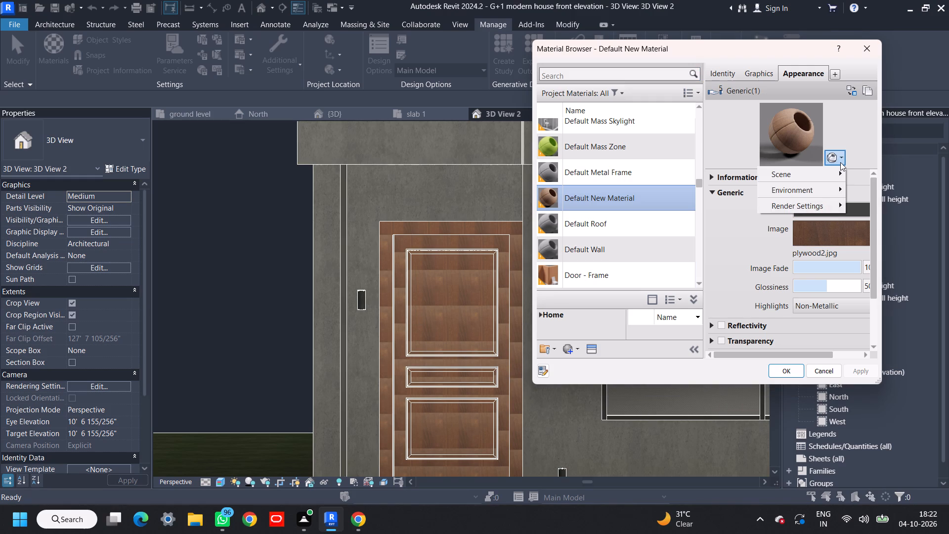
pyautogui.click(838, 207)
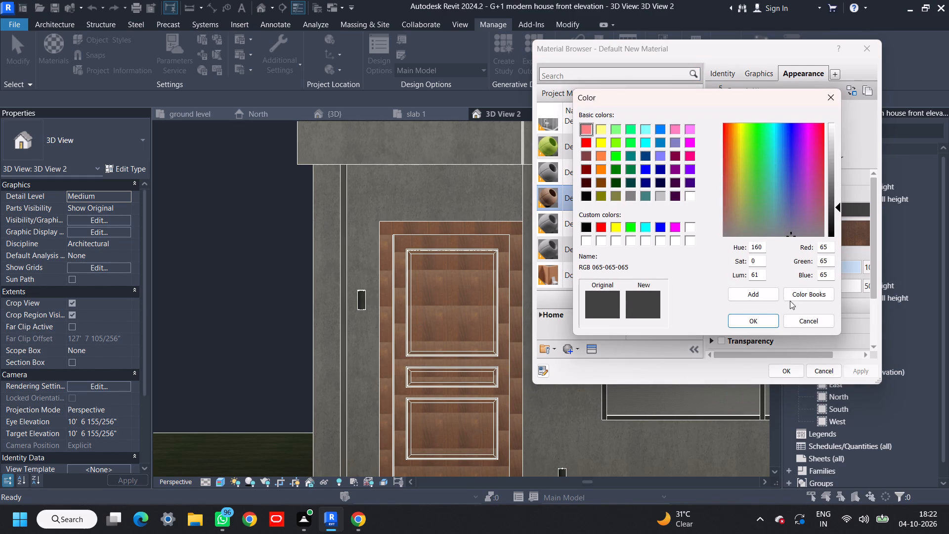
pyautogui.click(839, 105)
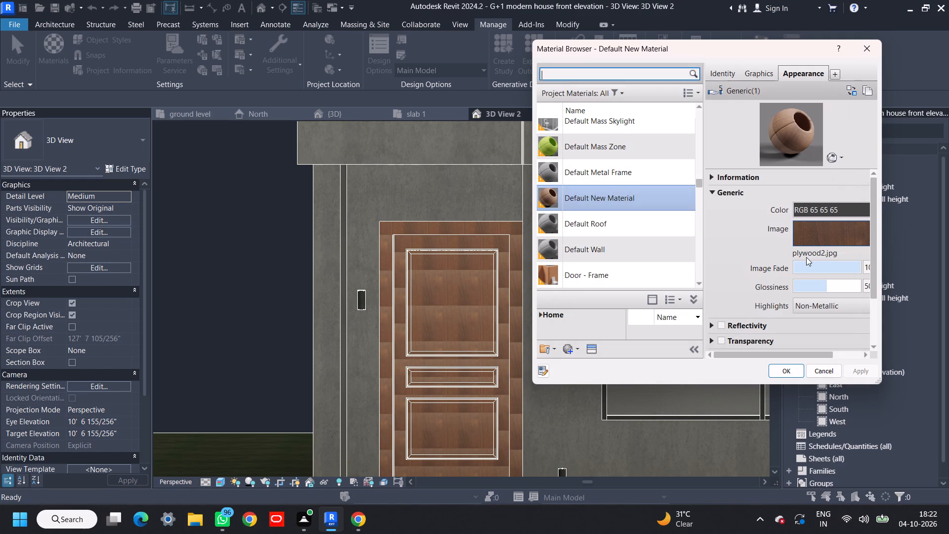
# Reduce the brightness of the plywood2.jpg texture in Default New Material to 18 and apply the change to the entrance door.
pyautogui.click(819, 232)
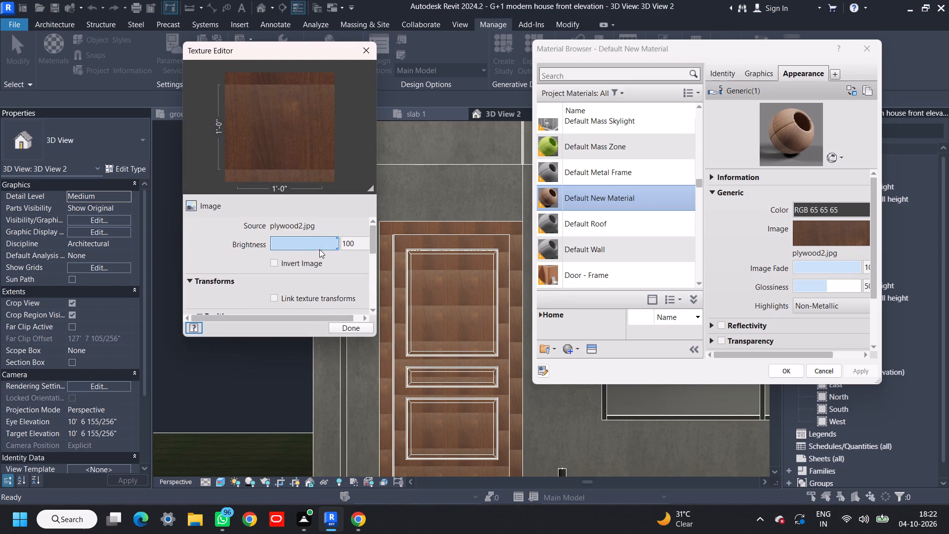
pyautogui.moveTo(334, 239); pyautogui.dragTo(280, 246)
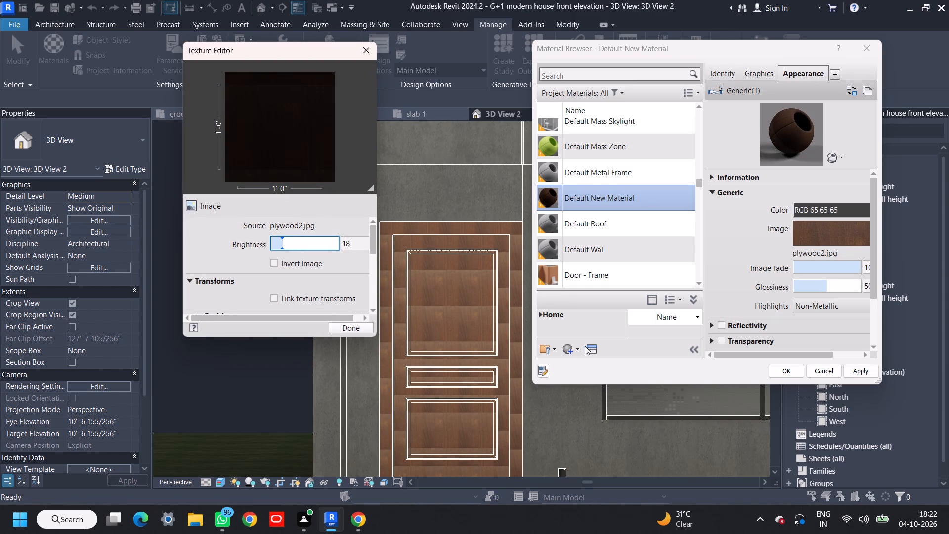
pyautogui.click(861, 376)
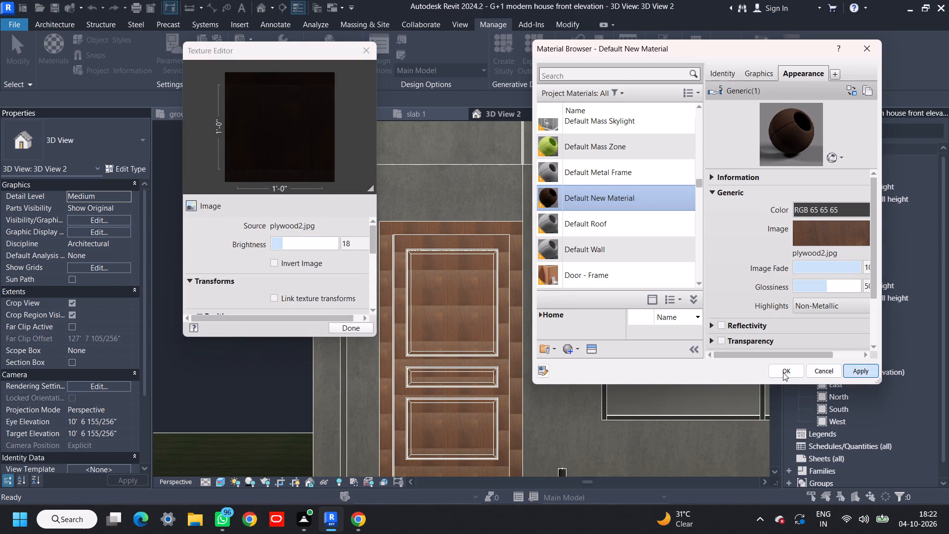
pyautogui.click(783, 370)
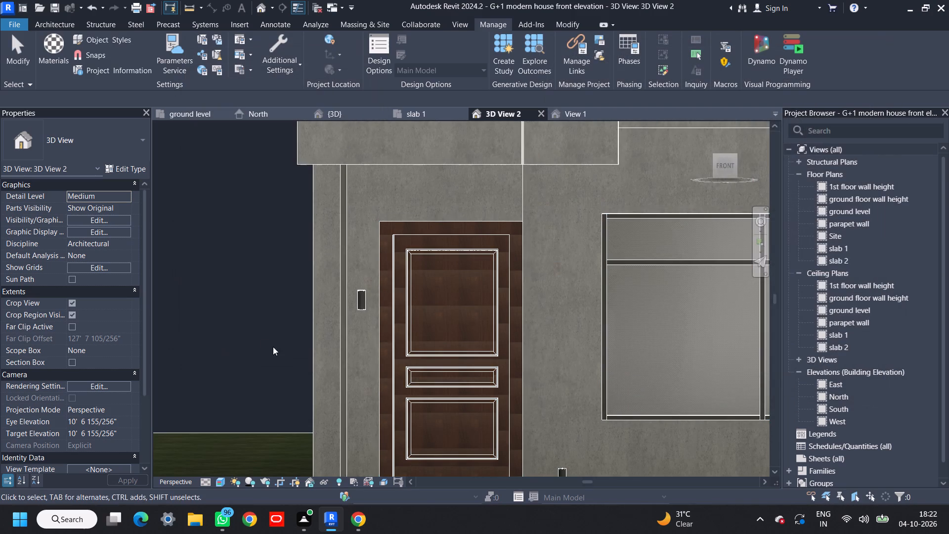
# Examine the entrance door's wood finish up close and against the whole front elevation.
pyautogui.click(257, 336)
pyautogui.scroll(-8, 318, 325)
pyautogui.moveTo(694, 351); pyautogui.dragTo(698, 403, button='middle')
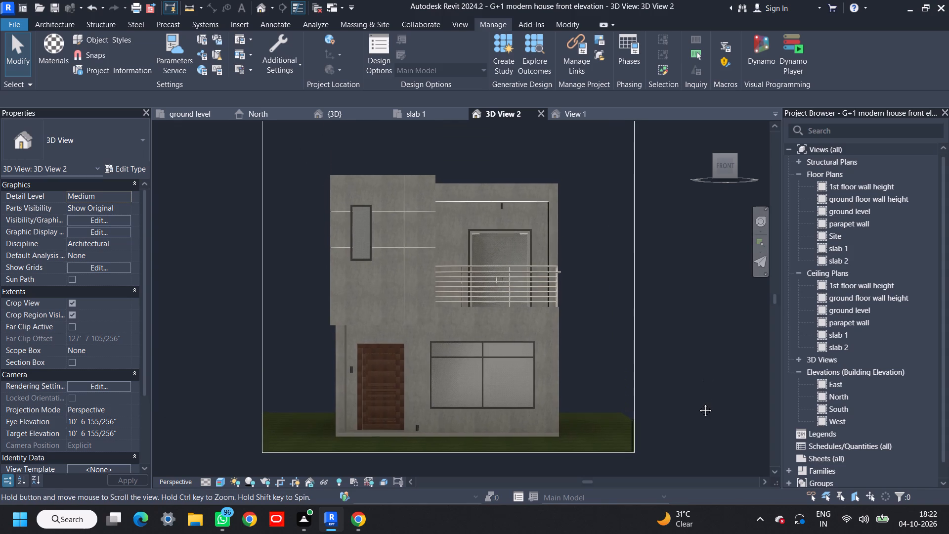
pyautogui.moveTo(698, 403); pyautogui.dragTo(697, 388, button='middle')
pyautogui.scroll(4, 364, 396)
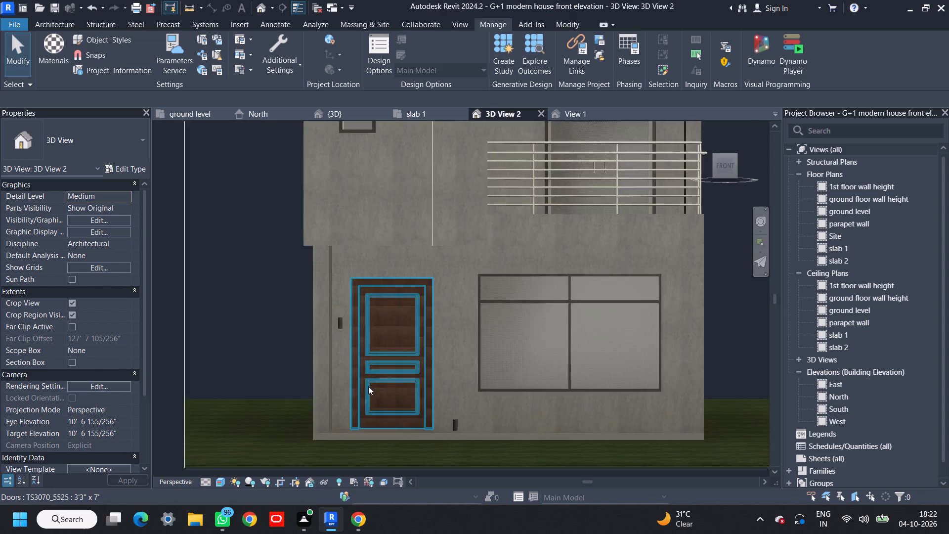
pyautogui.scroll(13, 368, 386)
pyautogui.scroll(5, 402, 320)
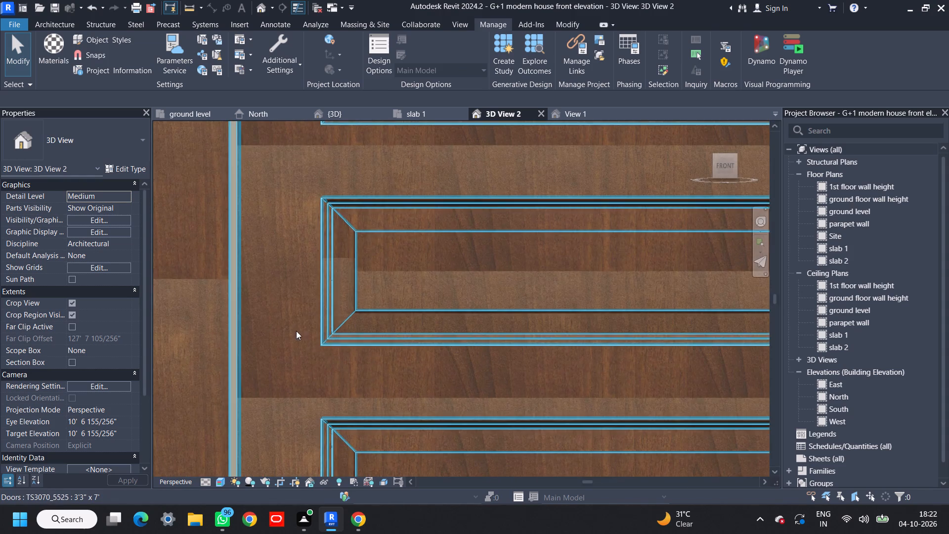
pyautogui.scroll(-18, 298, 331)
pyautogui.scroll(-3, 354, 332)
pyautogui.moveTo(675, 317); pyautogui.dragTo(654, 399, button='middle')
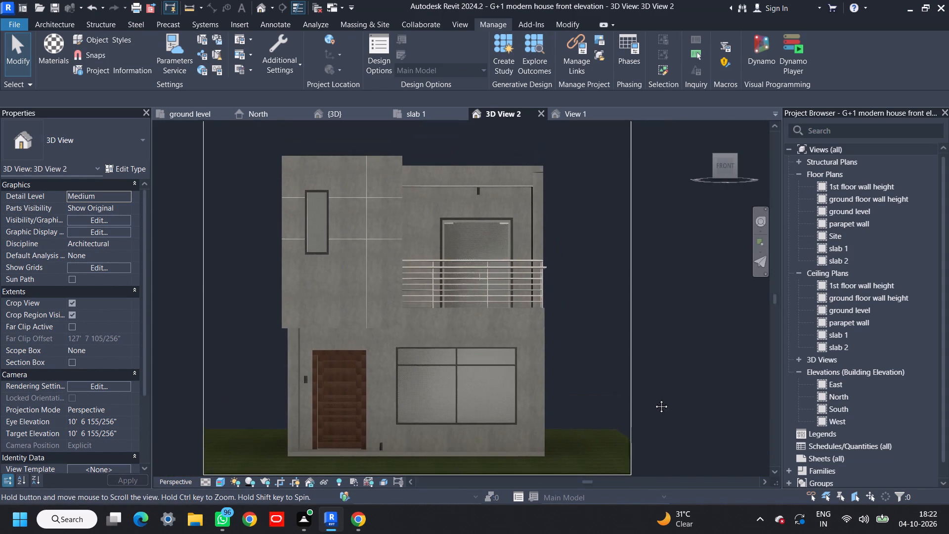
pyautogui.moveTo(654, 399); pyautogui.dragTo(701, 390, button='middle')
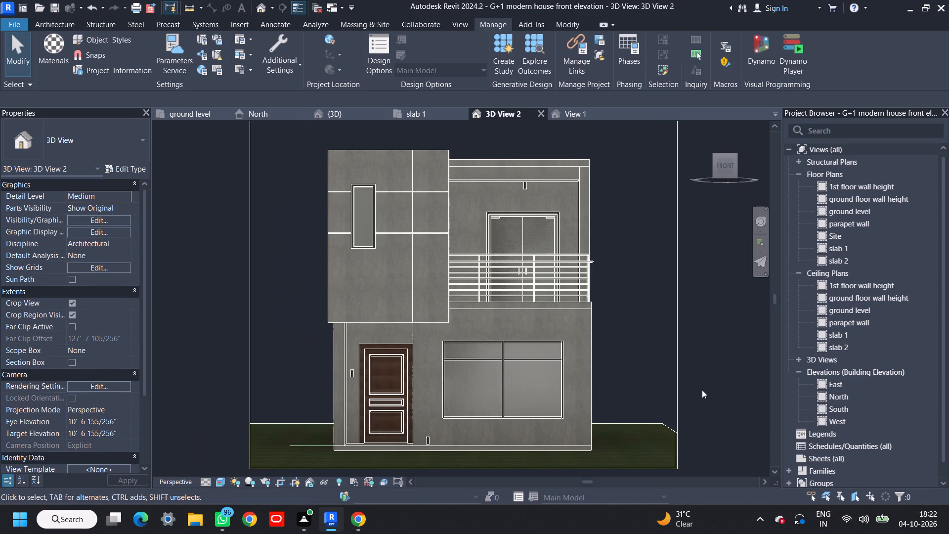
pyautogui.scroll(-1, 702, 390)
pyautogui.moveTo(702, 383); pyautogui.dragTo(694, 380, button='middle')
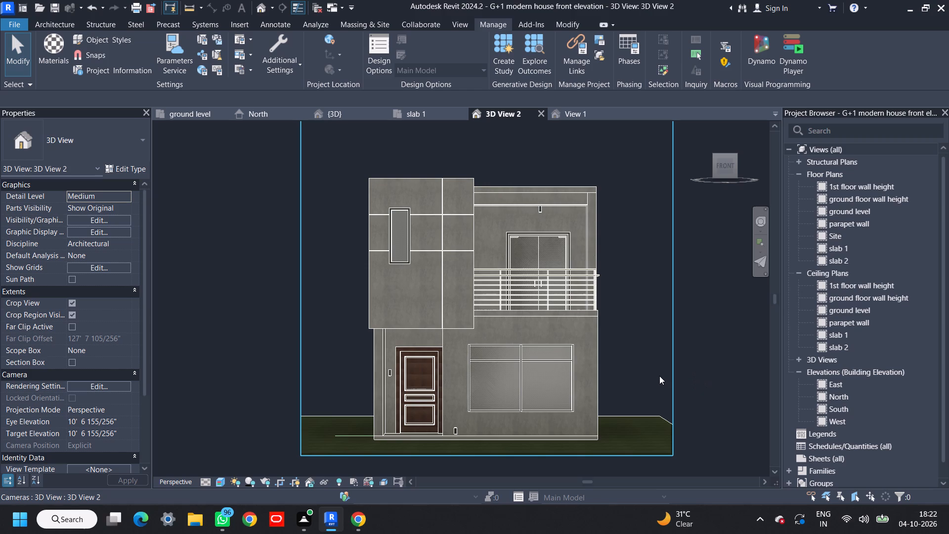
# Open the family of the balcony's double glass door, Double-Metal Frame w Glass, for editing.
pyautogui.scroll(9, 544, 252)
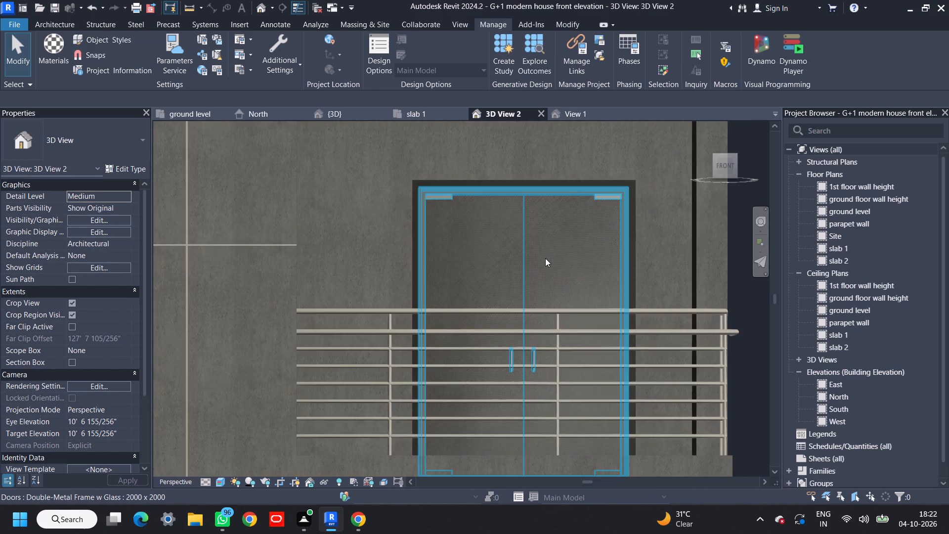
pyautogui.doubleClick(545, 258)
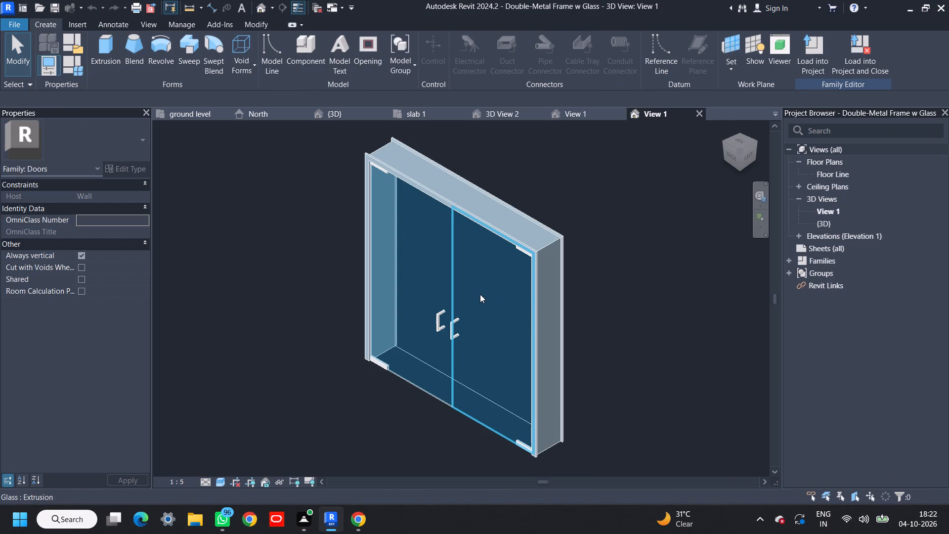
# Paint the faces of the double door's two glass panels with the Glass material.
pyautogui.write('pt')
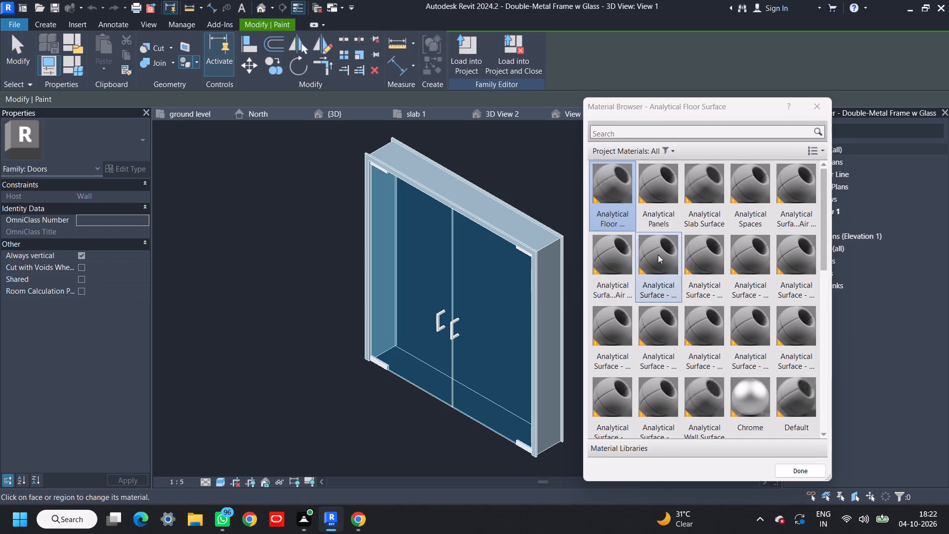
pyautogui.scroll(-5, 660, 273)
pyautogui.scroll(4, 671, 291)
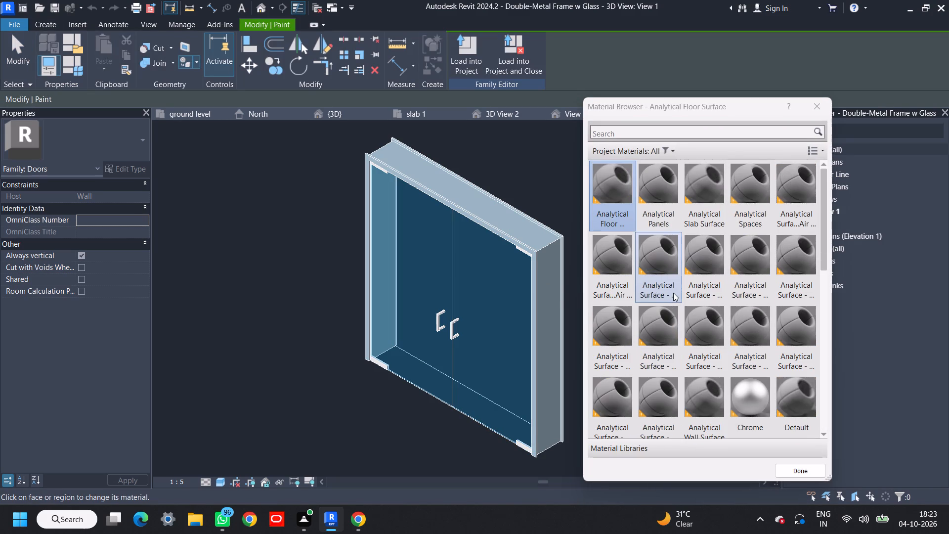
pyautogui.scroll(1, 673, 293)
pyautogui.scroll(-4, 675, 295)
pyautogui.click(647, 278)
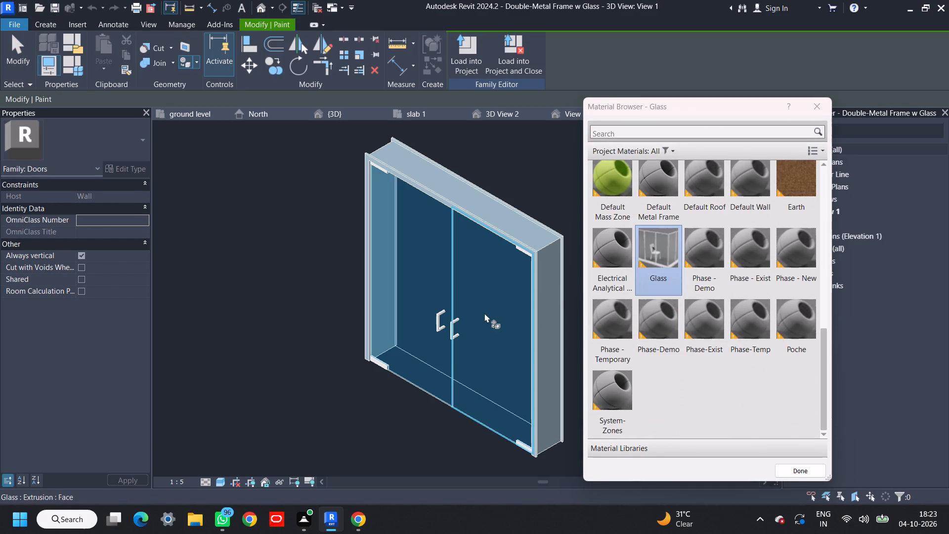
pyautogui.click(476, 314)
pyautogui.click(431, 303)
pyautogui.moveTo(499, 302); pyautogui.dragTo(498, 309, button='middle')
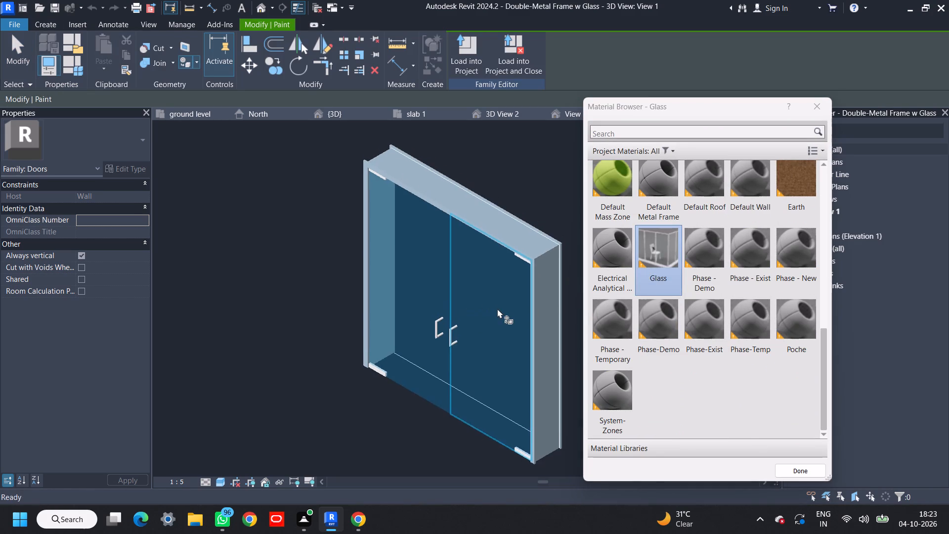
pyautogui.press('Escape')
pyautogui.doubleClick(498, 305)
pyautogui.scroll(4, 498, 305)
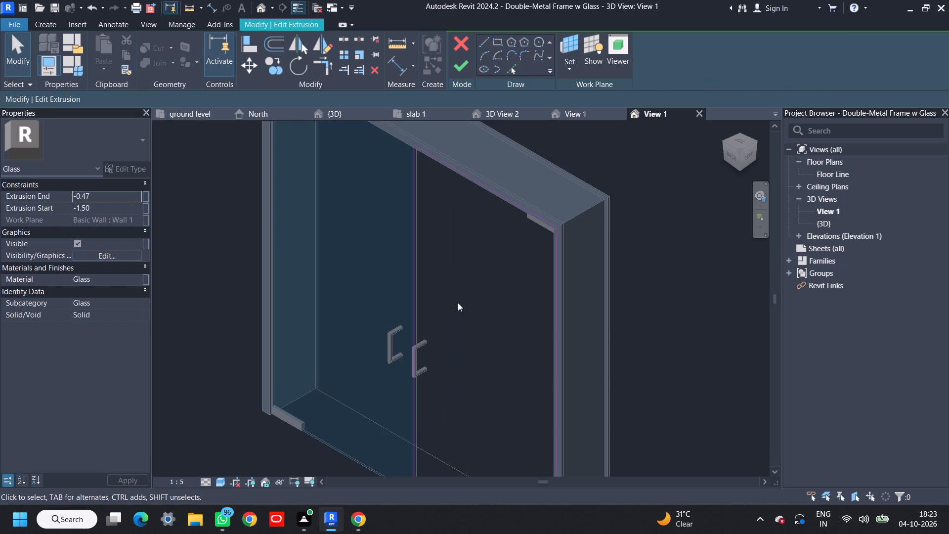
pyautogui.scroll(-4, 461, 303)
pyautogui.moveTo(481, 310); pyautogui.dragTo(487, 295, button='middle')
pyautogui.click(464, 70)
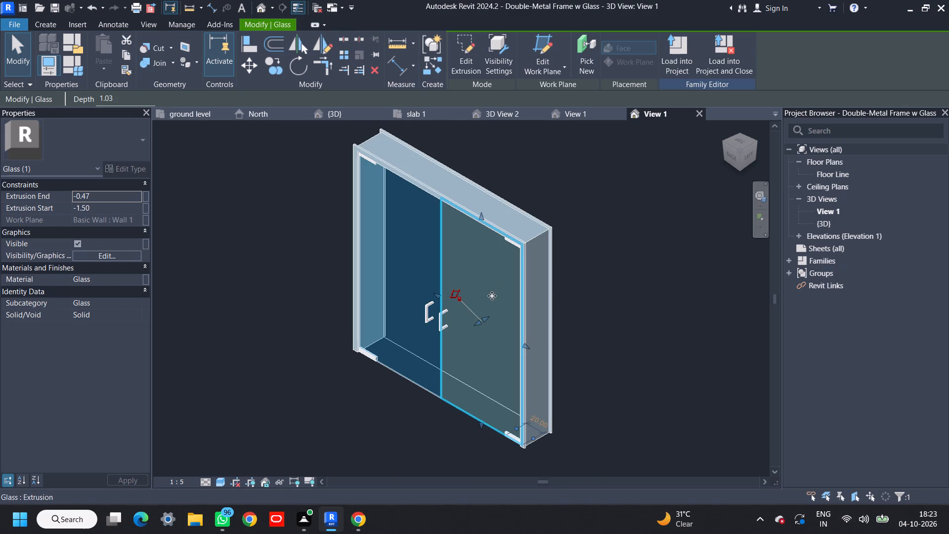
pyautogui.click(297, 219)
# Create a new material in the double door family.
pyautogui.click(179, 22)
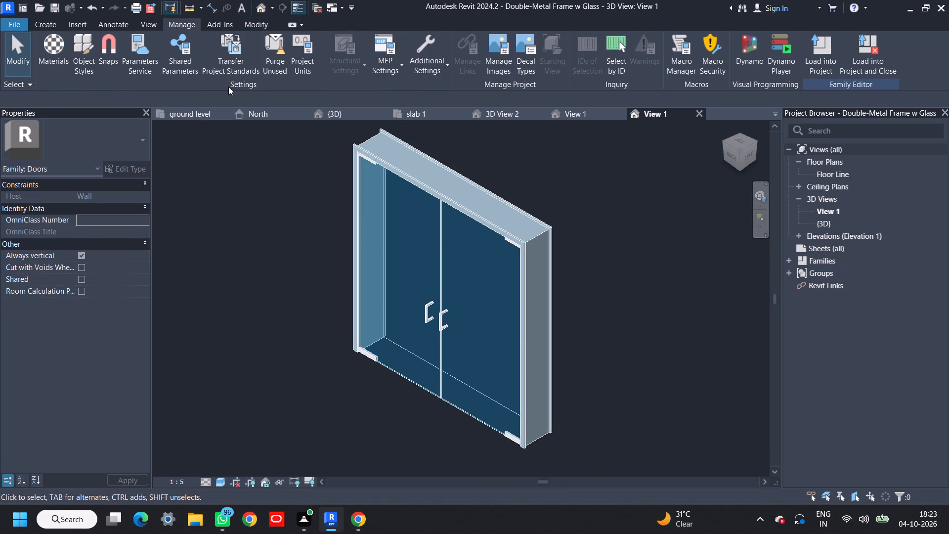
pyautogui.click(60, 55)
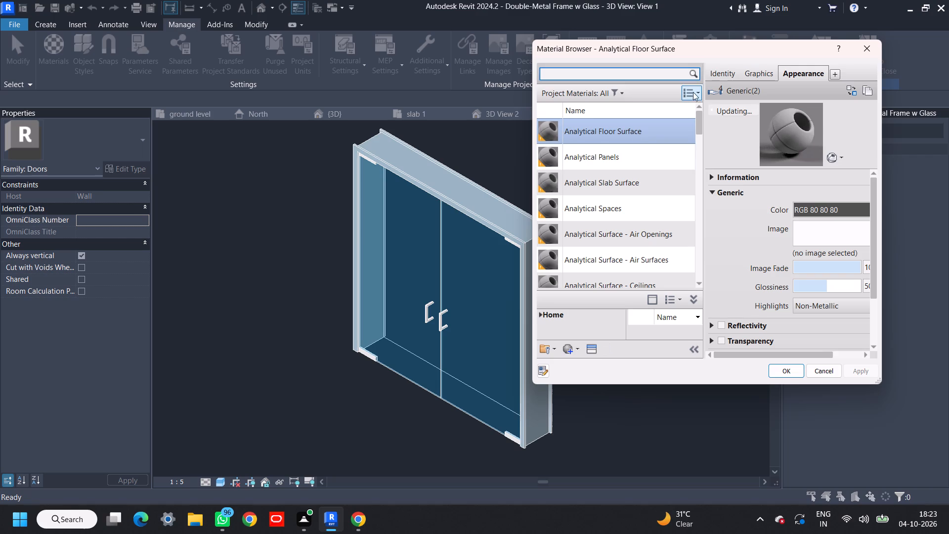
pyautogui.click(596, 348)
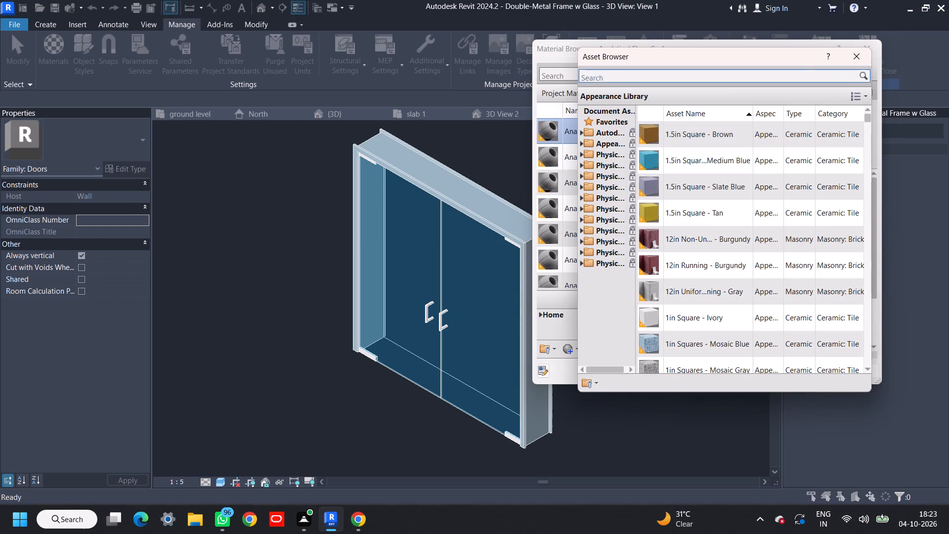
pyautogui.click(842, 59)
pyautogui.click(570, 356)
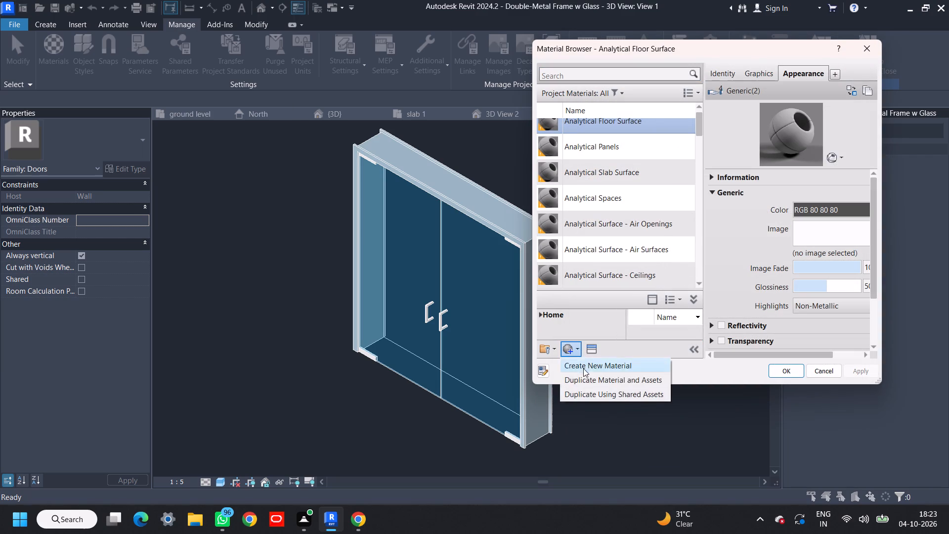
pyautogui.click(583, 368)
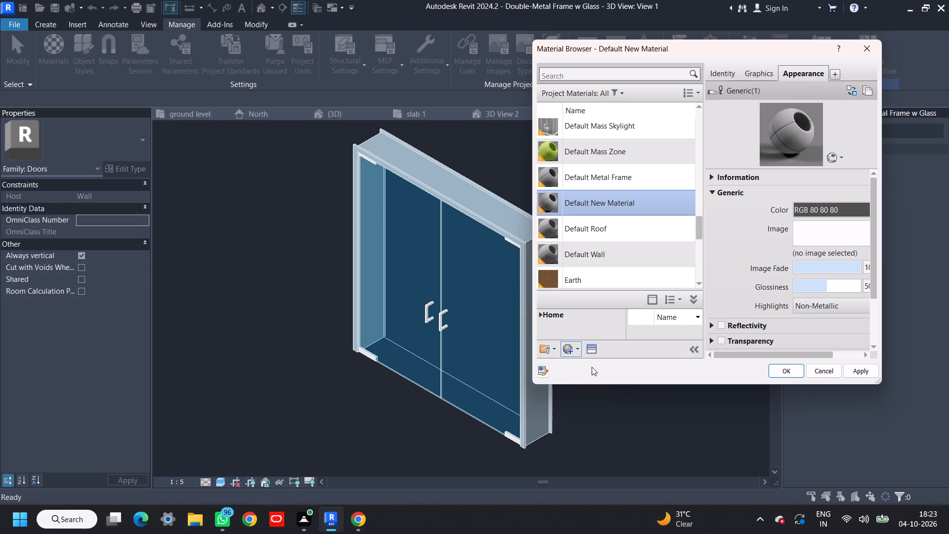
# Search the asset library for glass and add the Glass - Lime Window thermal asset to Default New Material.
pyautogui.click(591, 350)
pyautogui.click(653, 72)
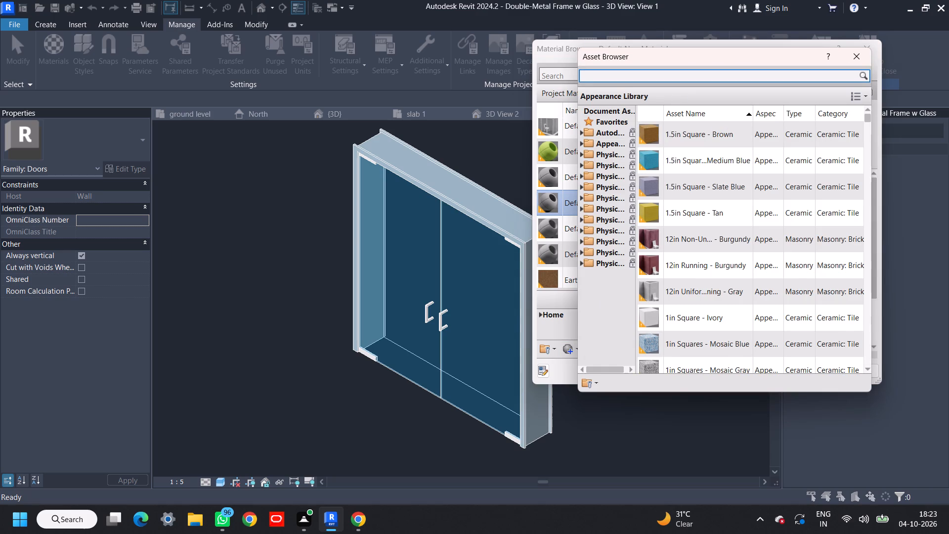
pyautogui.write('glass')
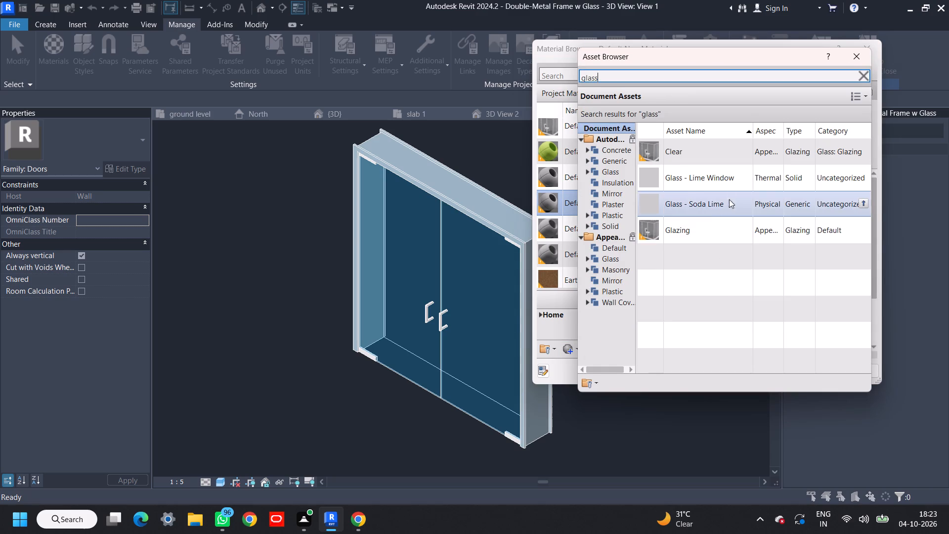
pyautogui.scroll(-2, 724, 240)
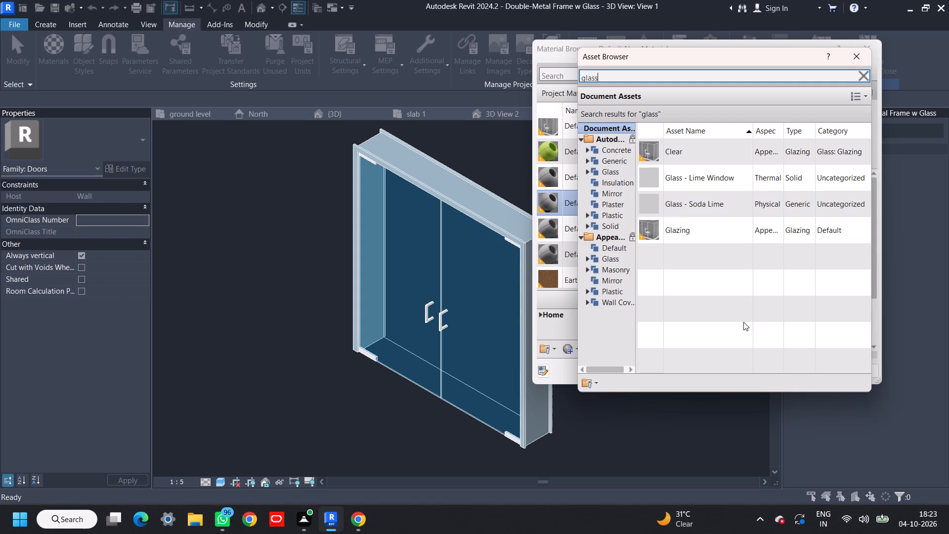
pyautogui.scroll(1, 743, 322)
pyautogui.scroll(2, 761, 277)
pyautogui.click(734, 166)
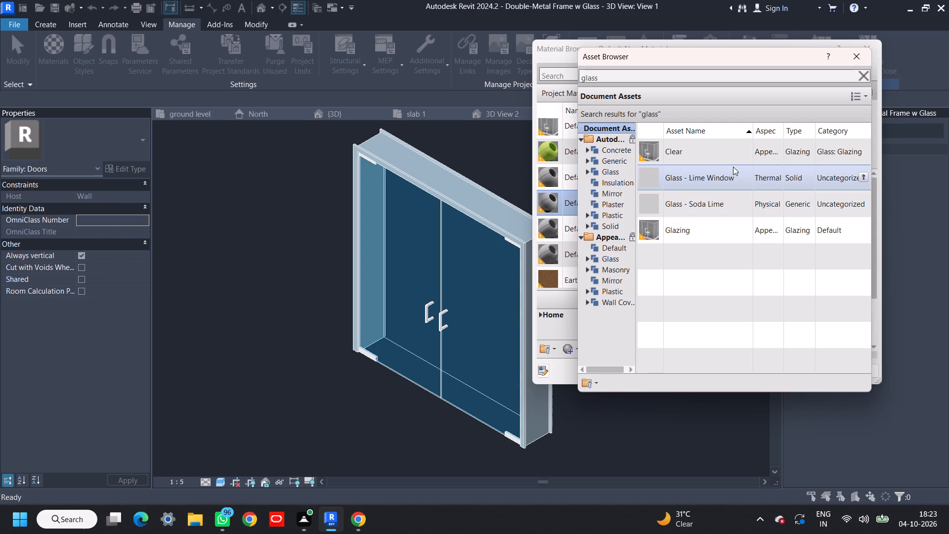
pyautogui.doubleClick(690, 180)
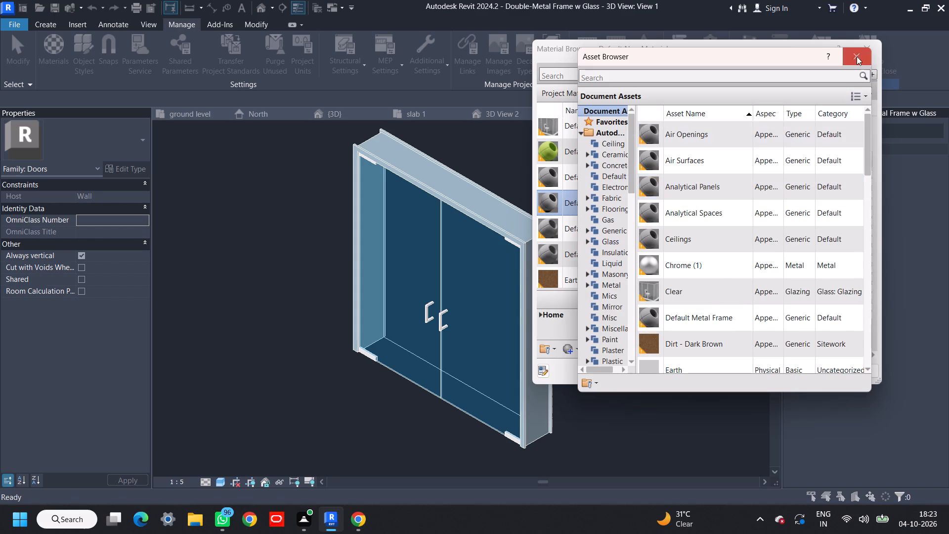
pyautogui.click(857, 56)
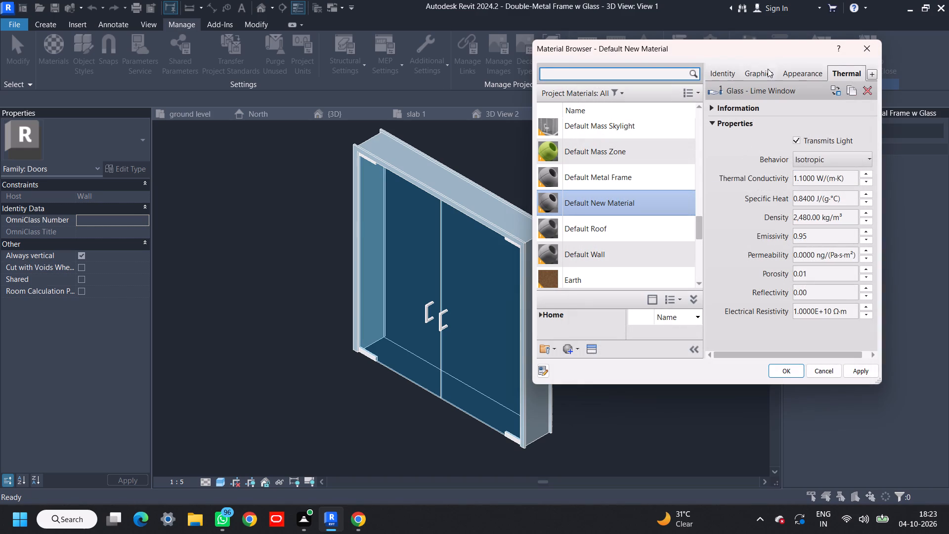
# Set the appearance color of the door family's Default New Material to teal, RGB 23 119 136, and apply it.
pyautogui.click(768, 69)
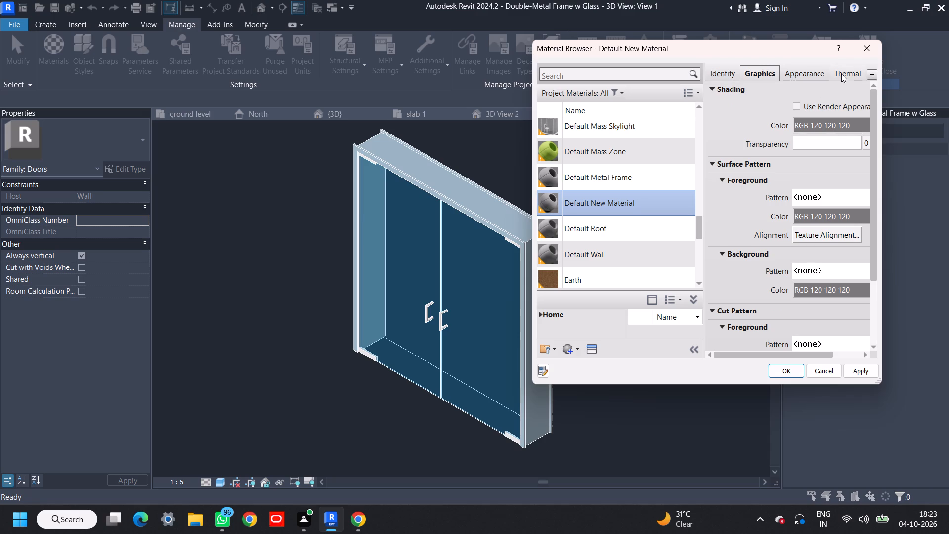
pyautogui.click(843, 74)
pyautogui.click(796, 75)
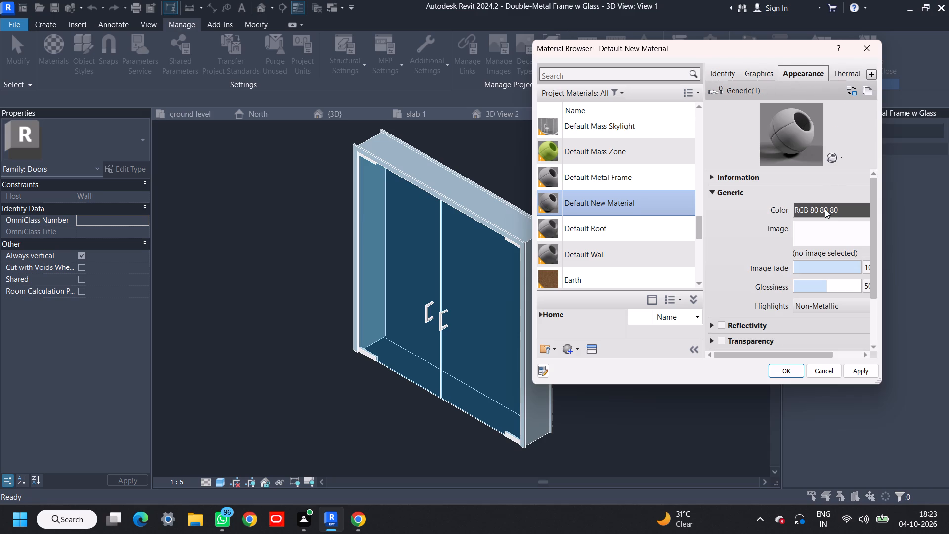
pyautogui.click(825, 209)
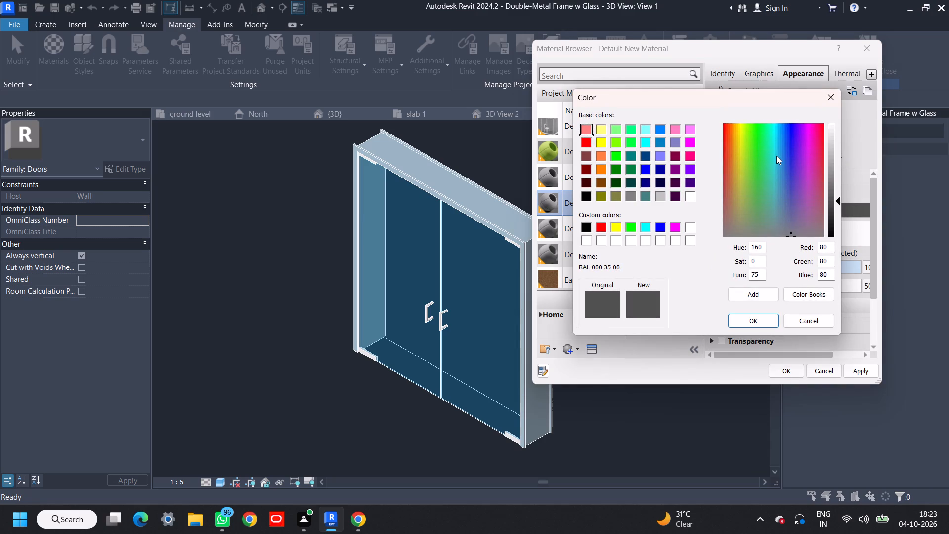
pyautogui.click(776, 156)
pyautogui.click(736, 320)
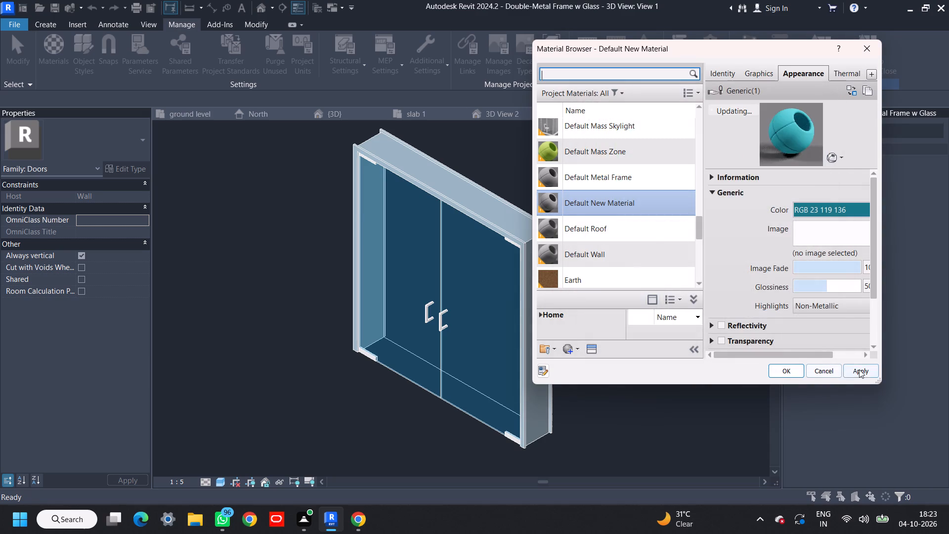
pyautogui.click(859, 369)
pyautogui.click(781, 366)
# Load the edited double door family into the house project's 3D View 2, overwriting the existing version.
pyautogui.click(355, 113)
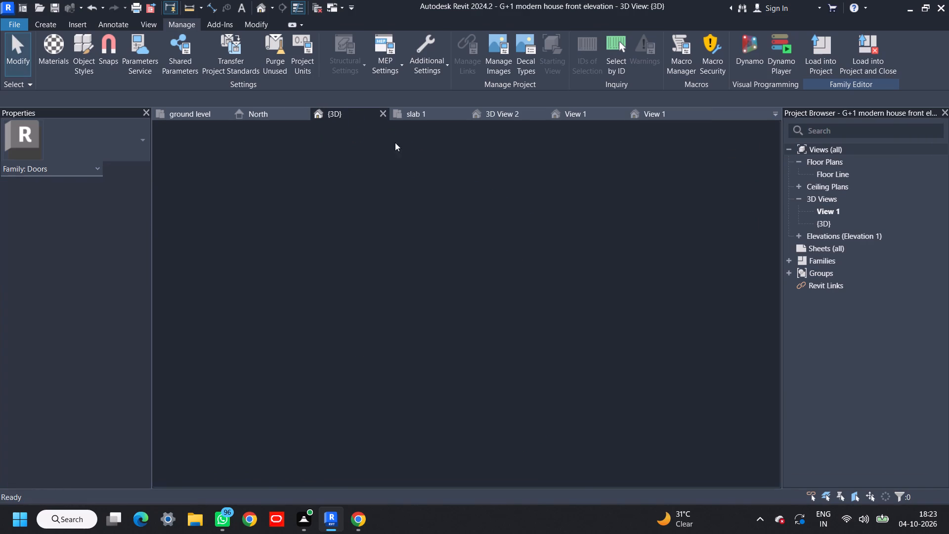
pyautogui.click(659, 113)
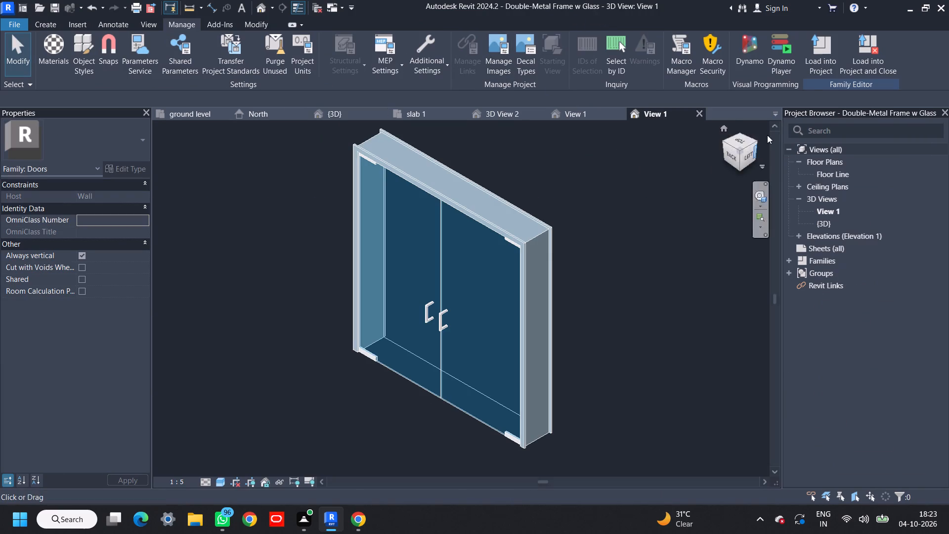
pyautogui.click(823, 63)
pyautogui.click(428, 347)
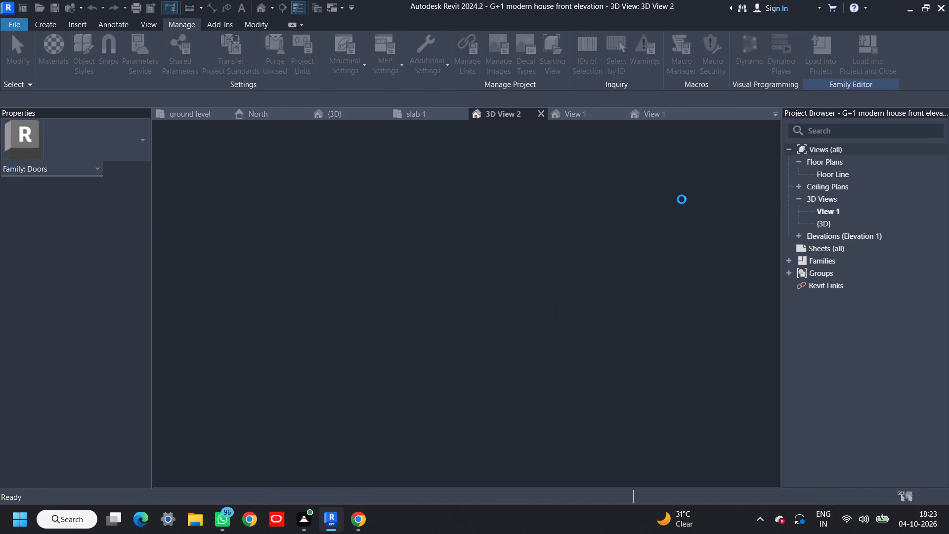
pyautogui.click(507, 224)
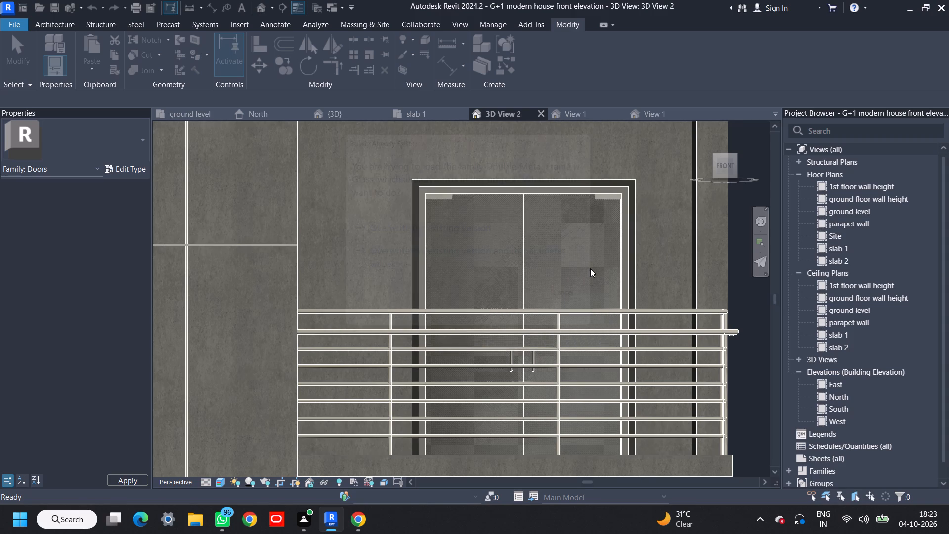
# Examine the reloaded balcony door and the whole front elevation in the perspective view.
pyautogui.scroll(-2, 587, 269)
pyautogui.click(730, 268)
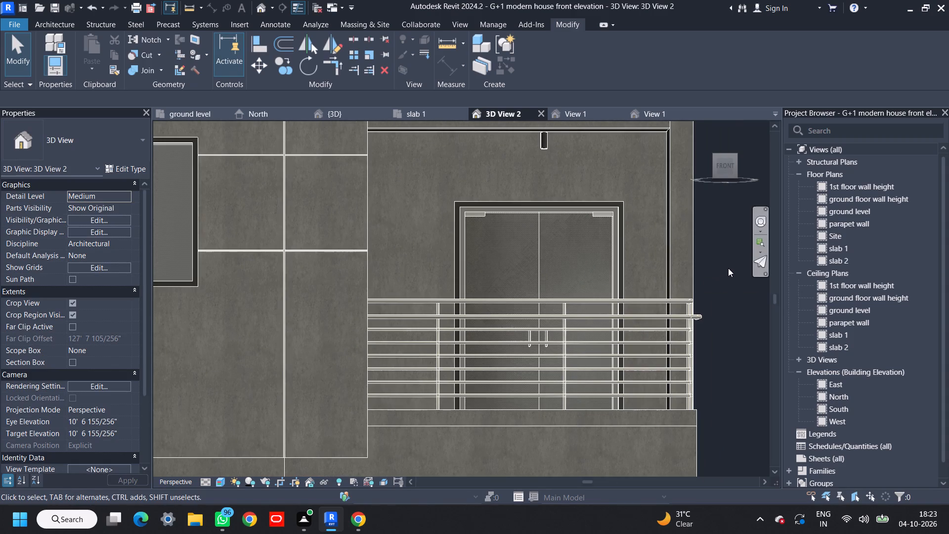
pyautogui.moveTo(706, 275); pyautogui.dragTo(668, 267, button='middle')
pyautogui.scroll(-6, 658, 260)
pyautogui.moveTo(671, 283); pyautogui.dragTo(640, 243, button='middle')
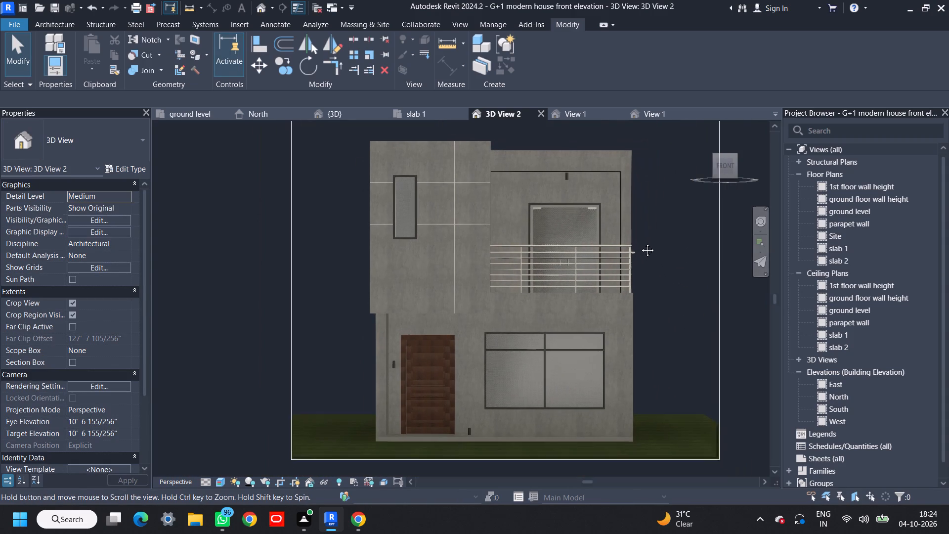
pyautogui.moveTo(640, 243); pyautogui.dragTo(640, 240, button='middle')
pyautogui.scroll(-1, 646, 272)
pyautogui.moveTo(657, 290); pyautogui.dragTo(656, 293, button='middle')
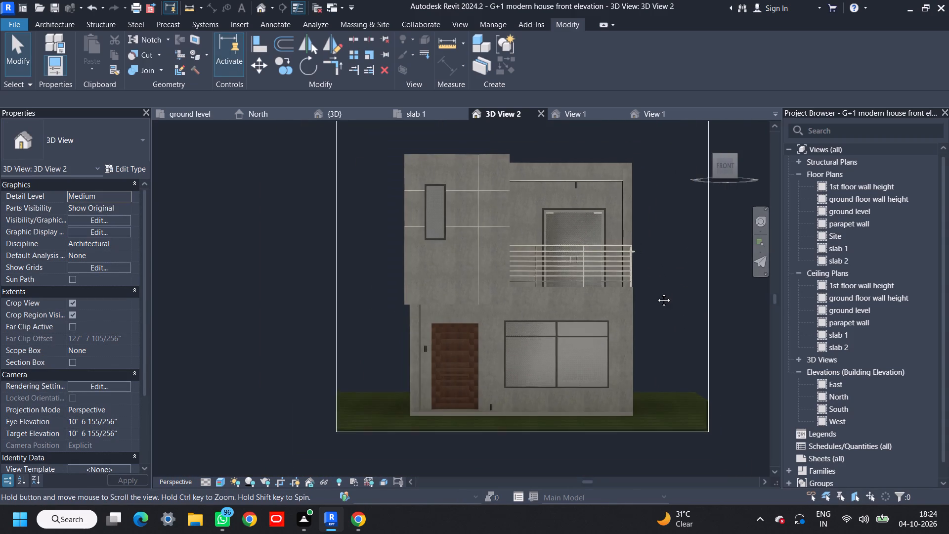
pyautogui.moveTo(656, 293); pyautogui.dragTo(603, 309, button='middle')
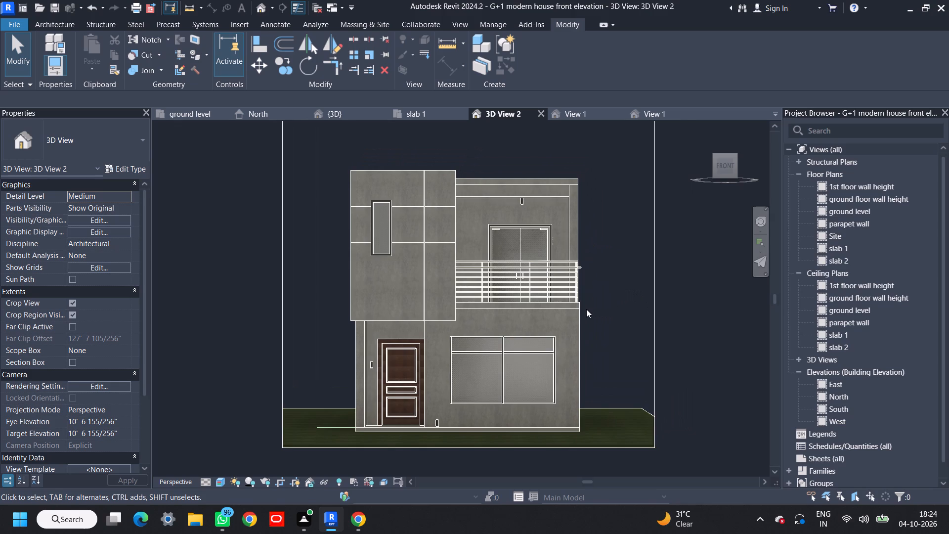
pyautogui.moveTo(586, 309); pyautogui.dragTo(599, 287, button='middle')
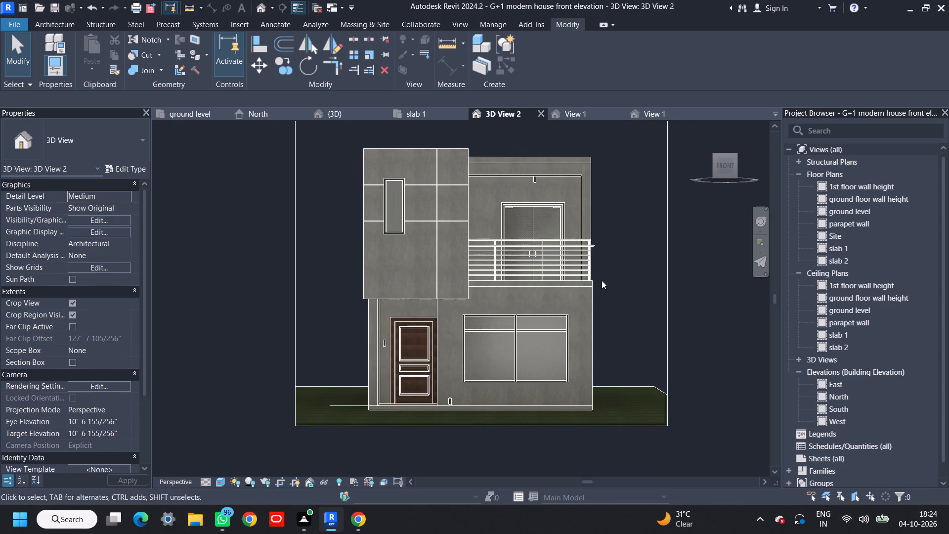
pyautogui.press('p')
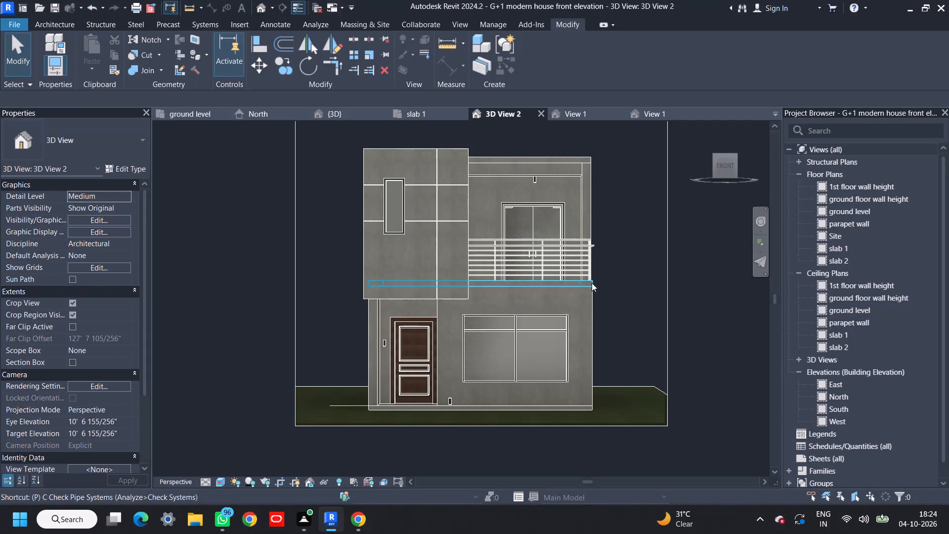
pyautogui.press('Escape')
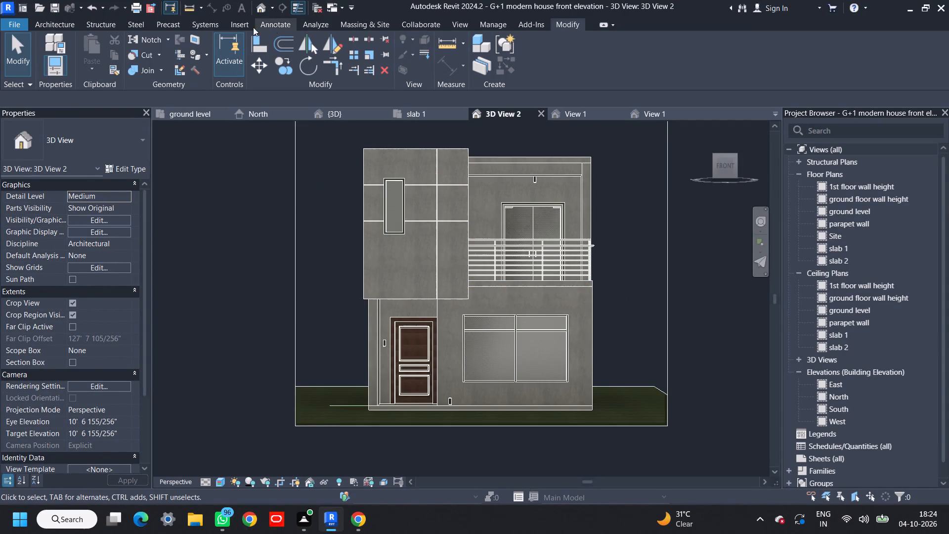
# Darken the concrete texture image of the project's wall paint material slightly and apply the change.
pyautogui.click(490, 28)
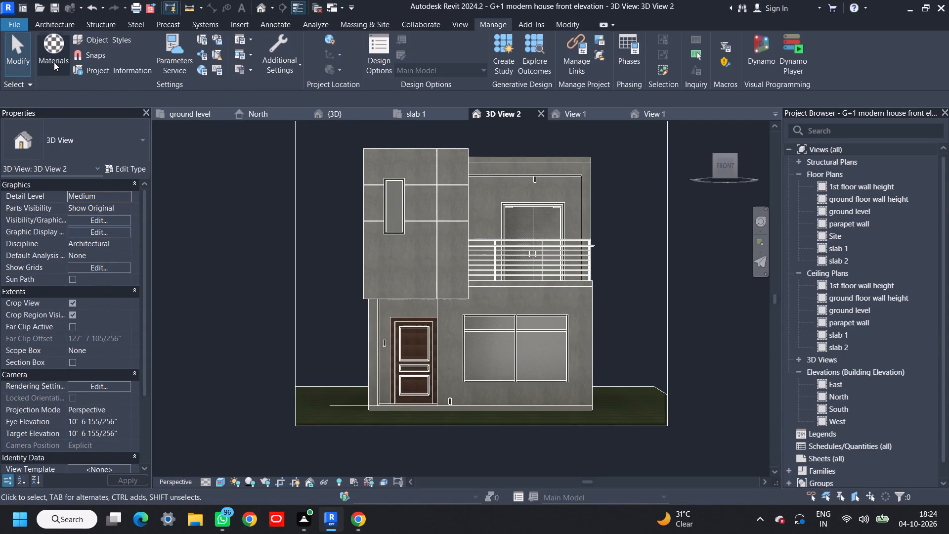
pyautogui.click(49, 59)
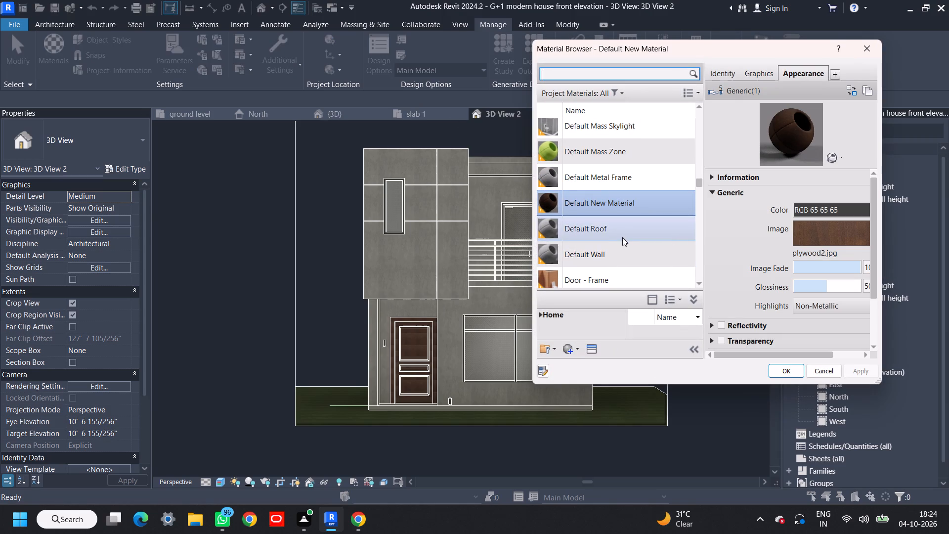
pyautogui.click(624, 255)
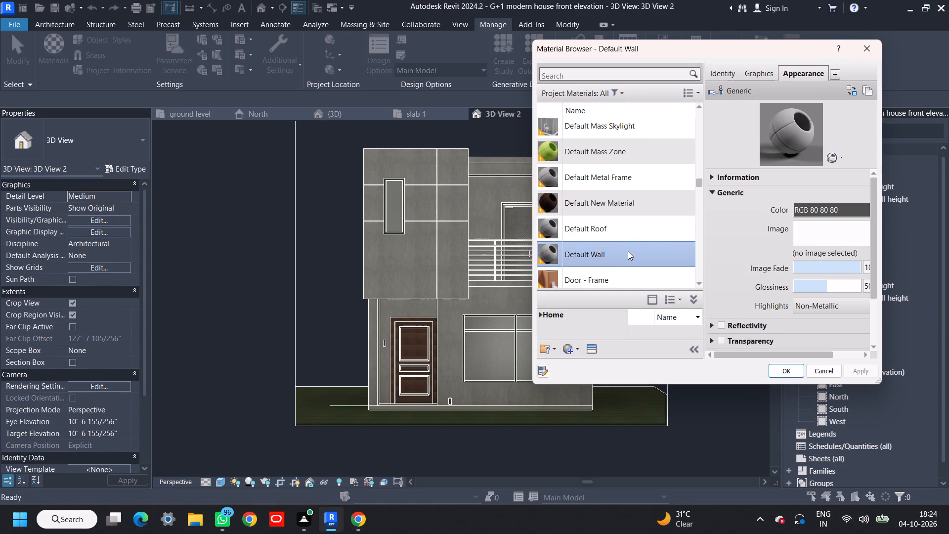
pyautogui.scroll(-17, 626, 251)
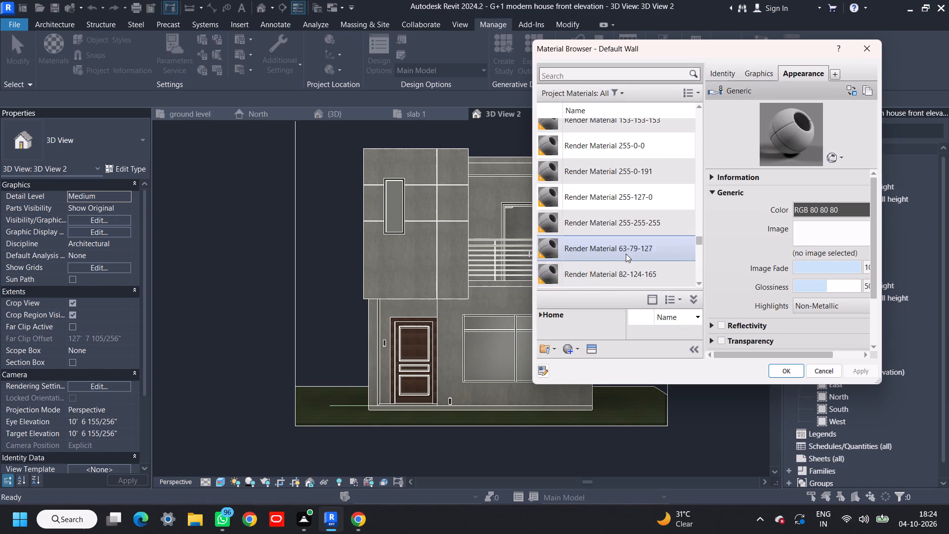
pyautogui.scroll(-6, 626, 254)
pyautogui.click(624, 253)
pyautogui.click(619, 229)
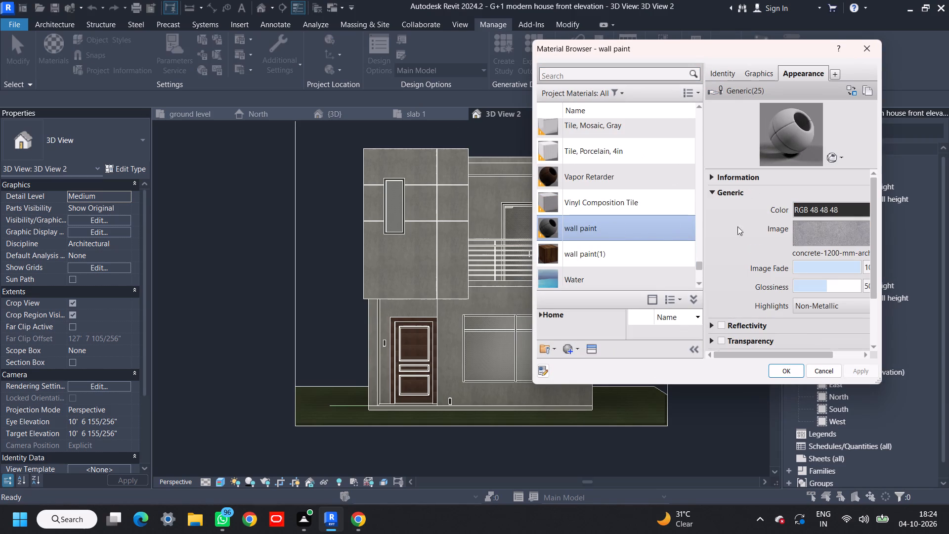
pyautogui.click(820, 213)
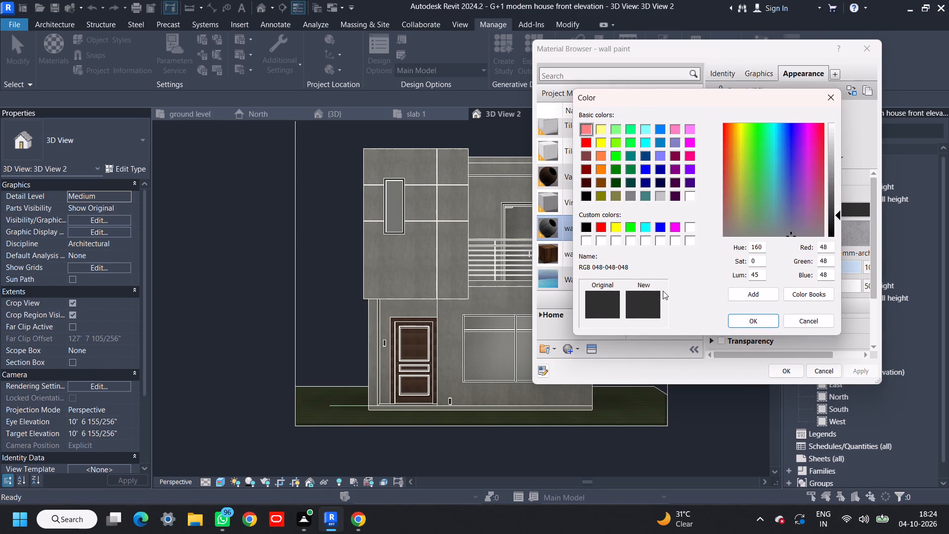
pyautogui.click(825, 99)
pyautogui.click(836, 240)
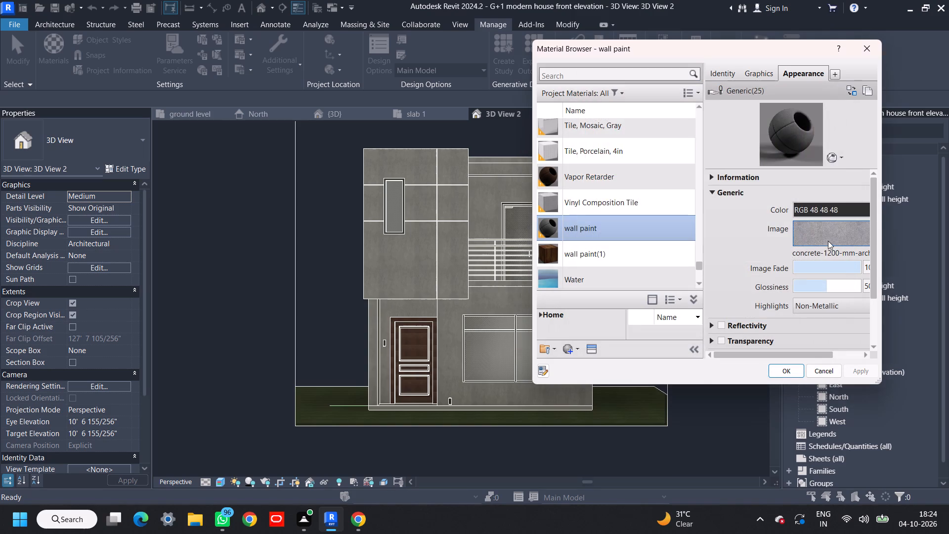
pyautogui.moveTo(281, 244); pyautogui.dragTo(275, 244)
pyautogui.click(367, 326)
pyautogui.click(851, 374)
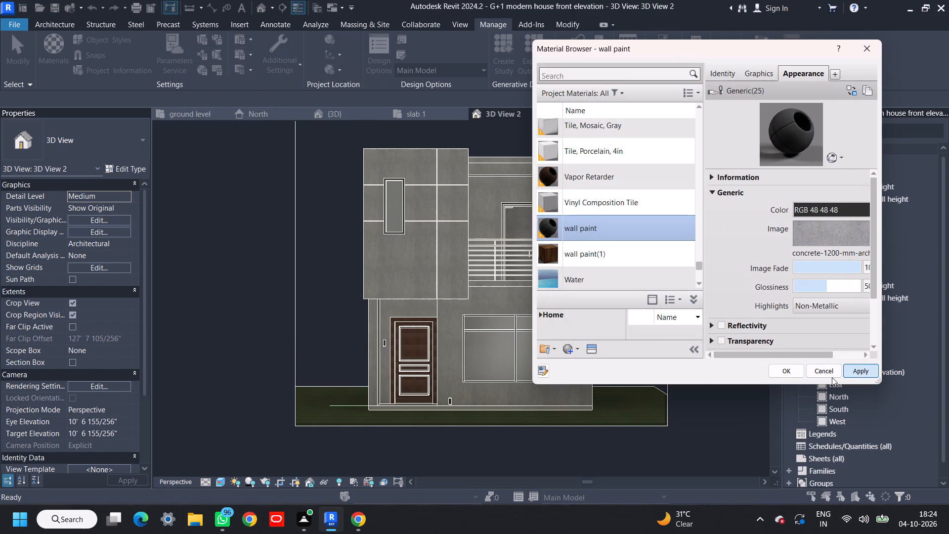
pyautogui.click(782, 370)
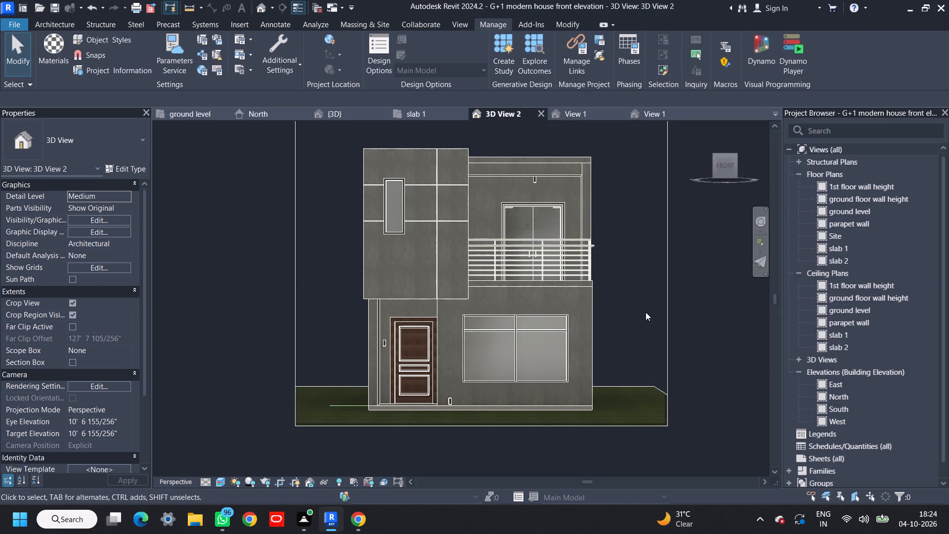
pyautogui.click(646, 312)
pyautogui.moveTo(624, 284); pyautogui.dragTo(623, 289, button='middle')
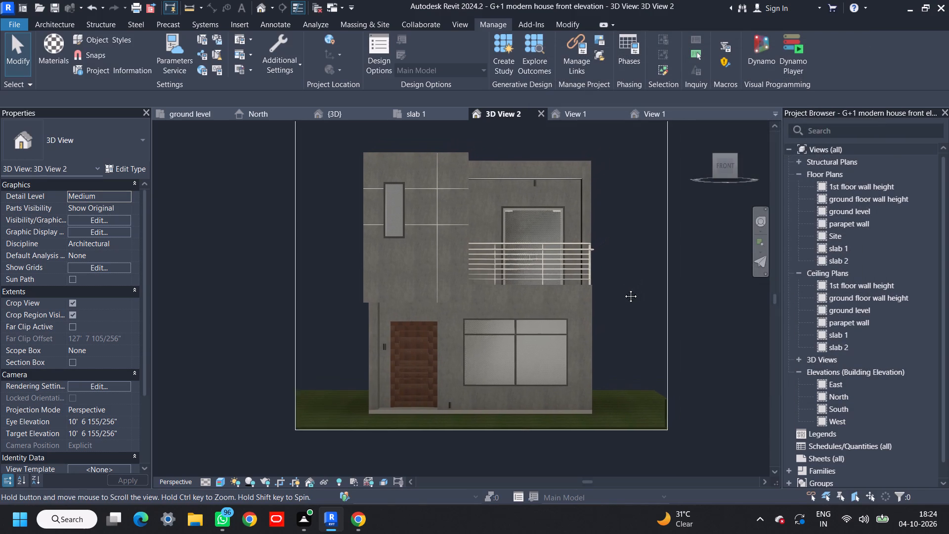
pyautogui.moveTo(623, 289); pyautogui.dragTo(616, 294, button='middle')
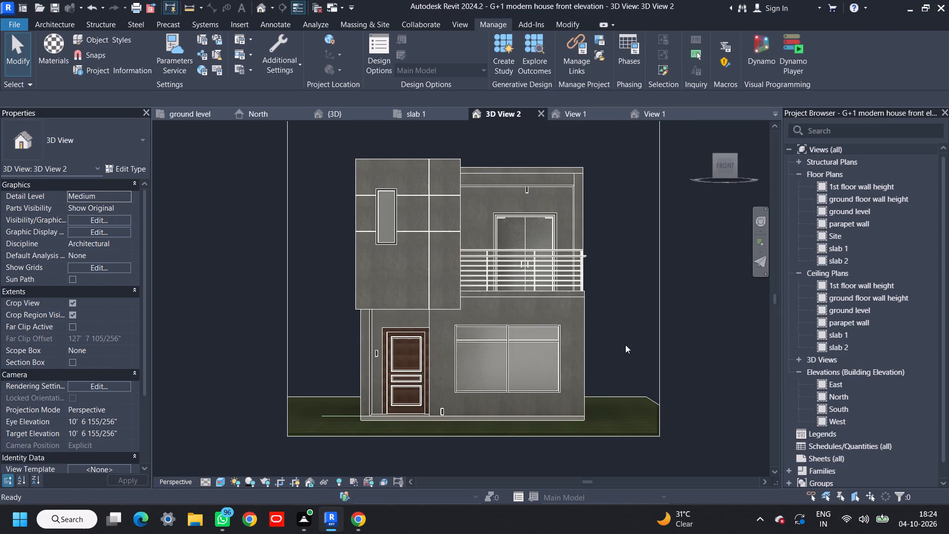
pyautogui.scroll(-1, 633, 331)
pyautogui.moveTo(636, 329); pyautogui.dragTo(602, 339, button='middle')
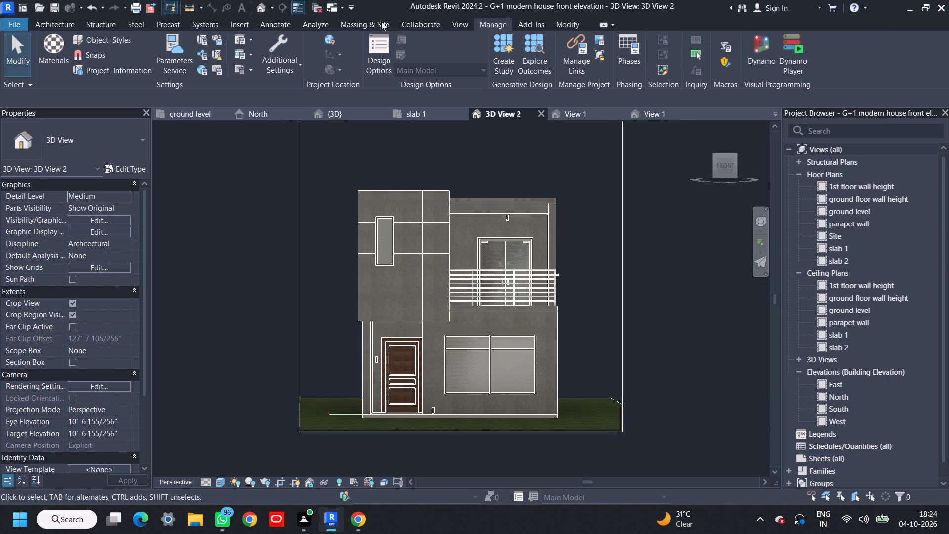
# Place six RPC Blue Berry Elder - 15' trees on the ground level plan, two behind the house and four along its left side.
pyautogui.click(347, 27)
pyautogui.click(345, 65)
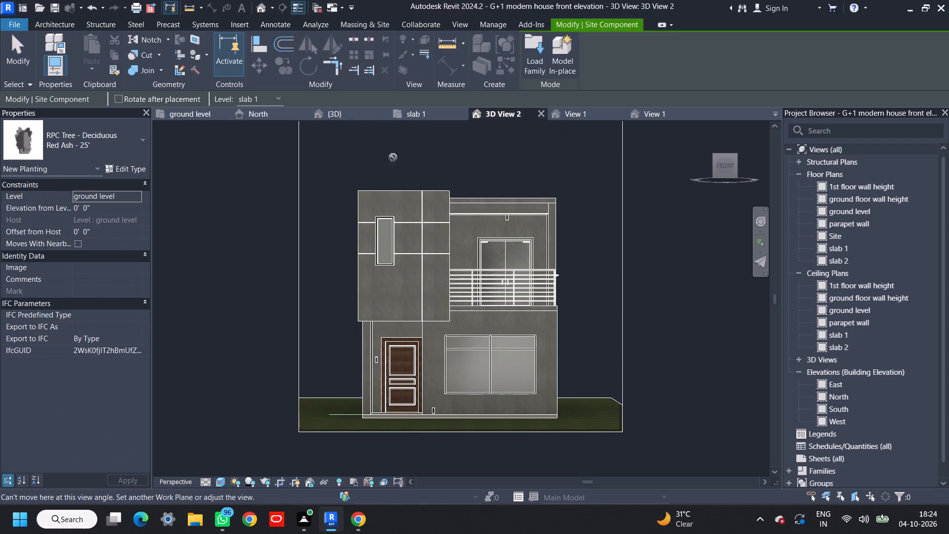
pyautogui.click(106, 154)
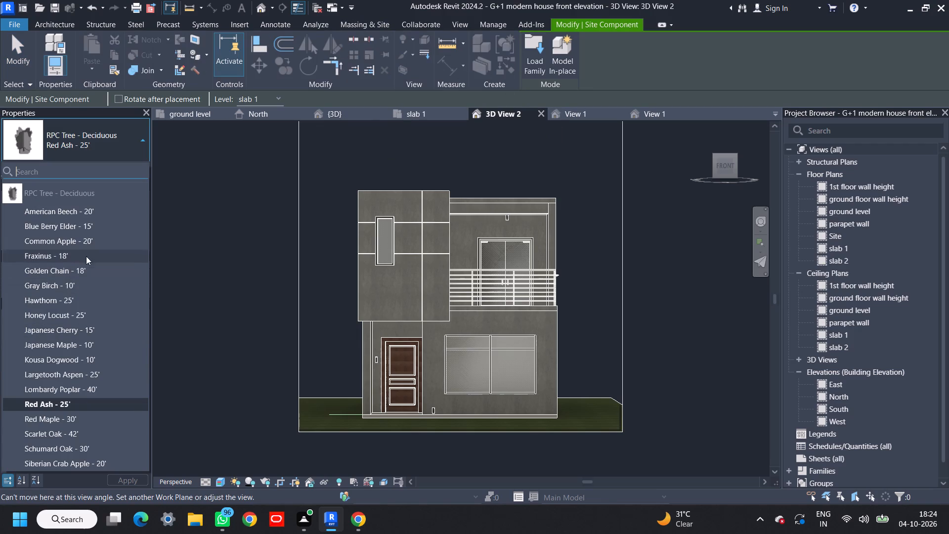
pyautogui.click(97, 225)
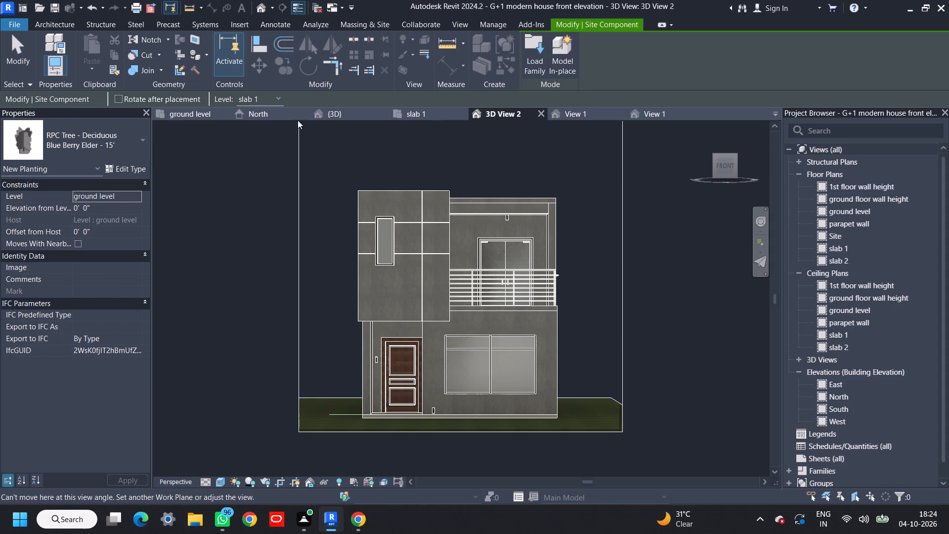
pyautogui.click(186, 112)
pyautogui.scroll(2, 376, 191)
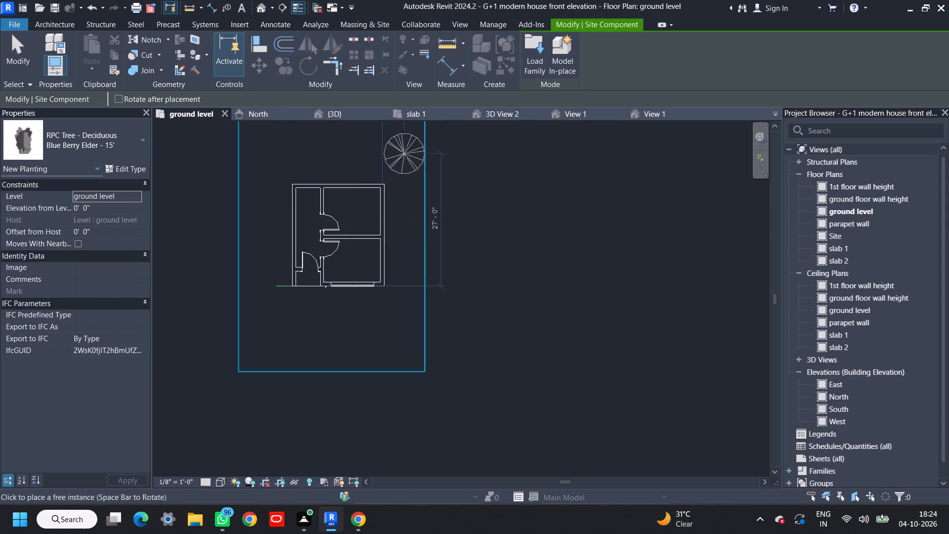
pyautogui.click(402, 143)
pyautogui.moveTo(413, 186); pyautogui.dragTo(441, 311, button='middle')
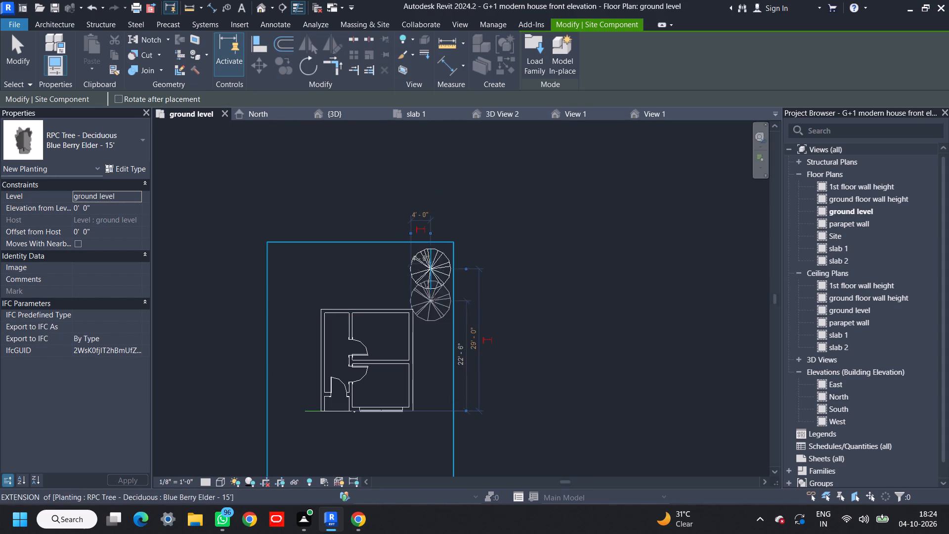
pyautogui.click(399, 256)
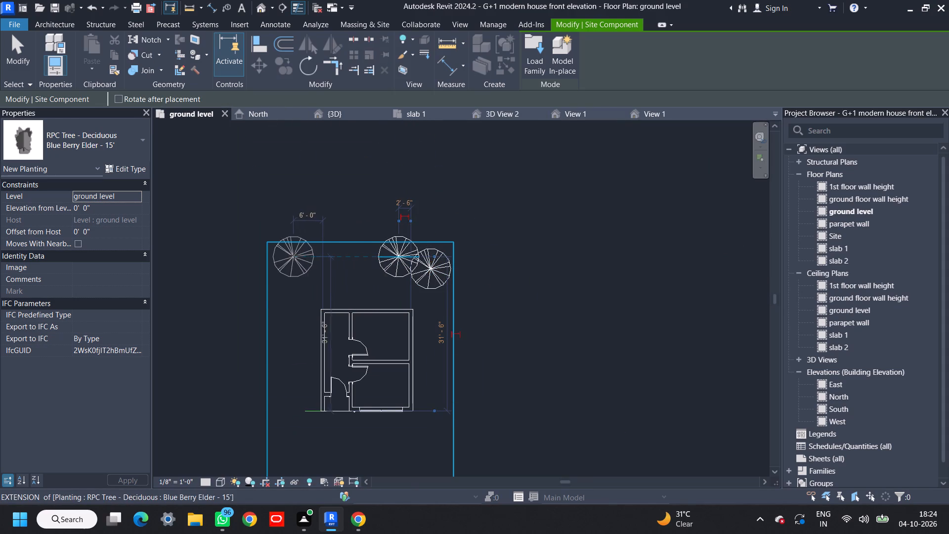
pyautogui.click(294, 255)
pyautogui.click(282, 291)
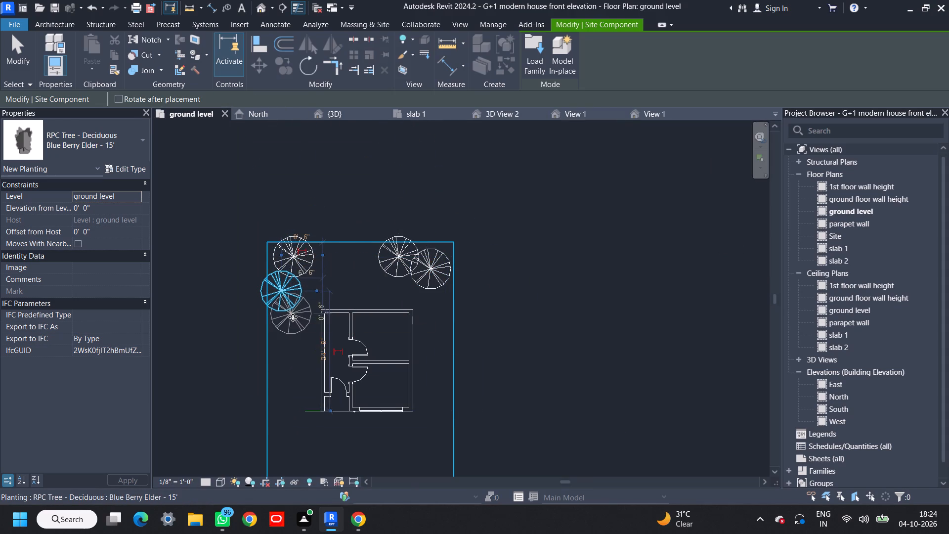
pyautogui.click(294, 320)
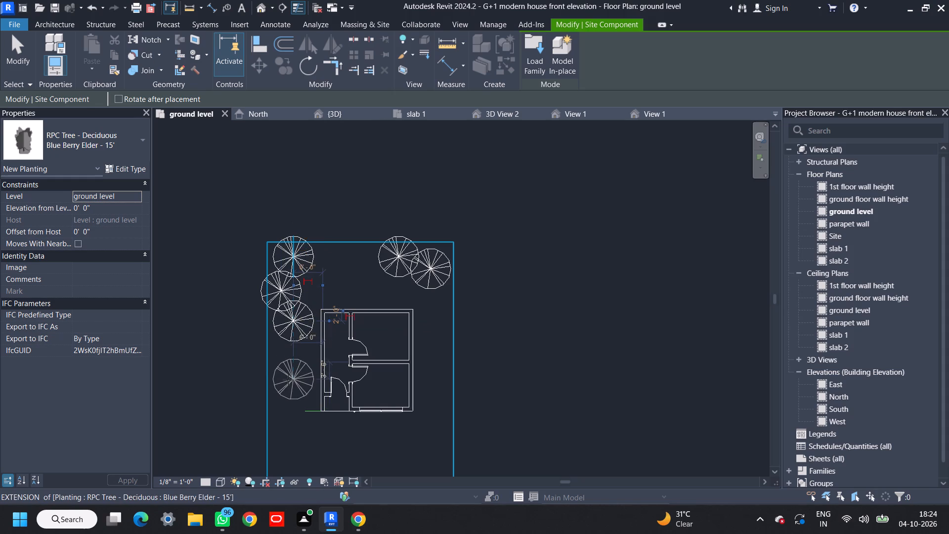
pyautogui.click(288, 380)
# Place one Gray Birch - 10' tree on the ground level plan, about 8 ft in front of the house near its front-right corner.
pyautogui.moveTo(320, 346); pyautogui.dragTo(334, 290, button='middle')
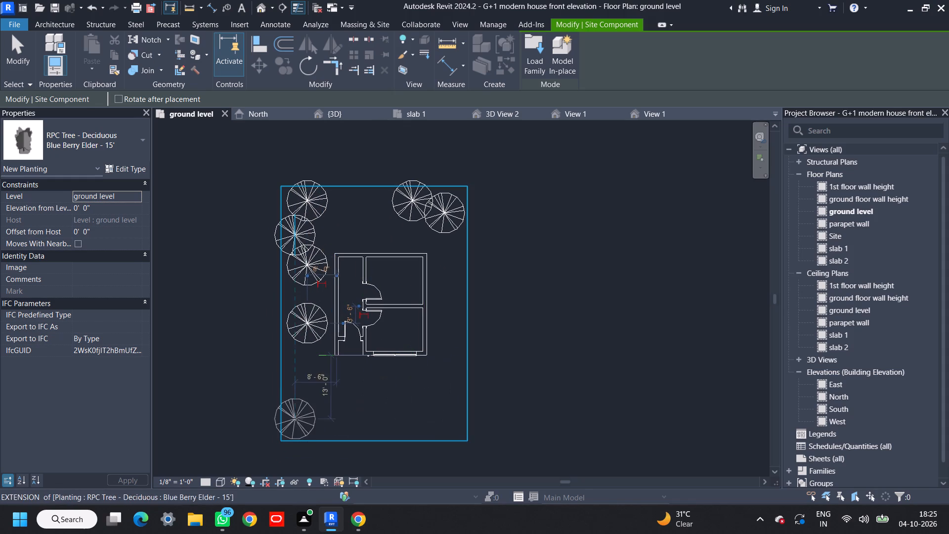
pyautogui.click(121, 137)
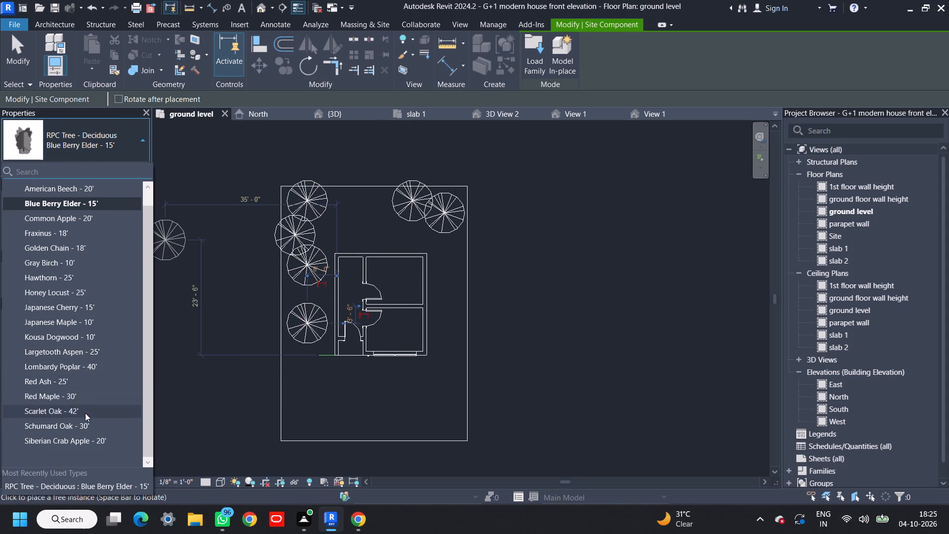
pyautogui.scroll(-4, 85, 413)
pyautogui.scroll(5, 87, 412)
pyautogui.scroll(-13, 96, 370)
pyautogui.click(91, 266)
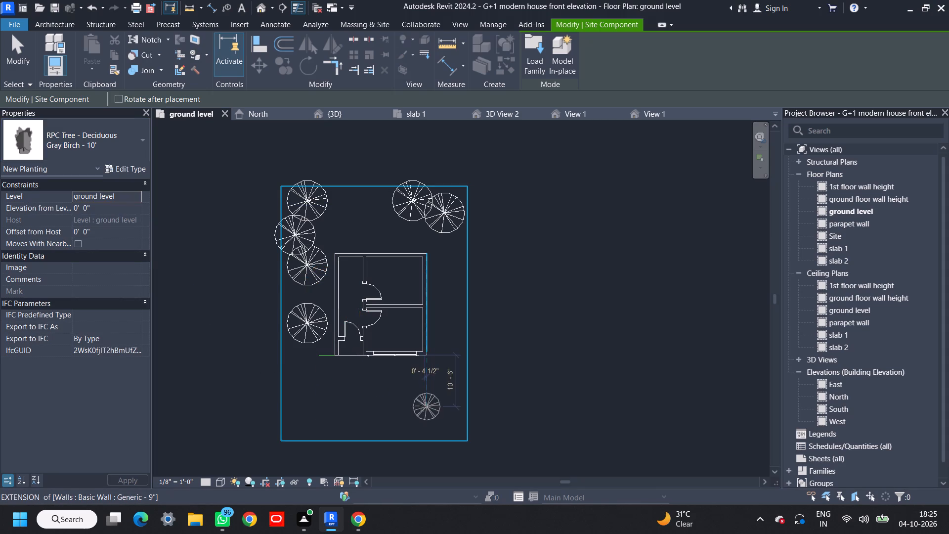
pyautogui.click(445, 395)
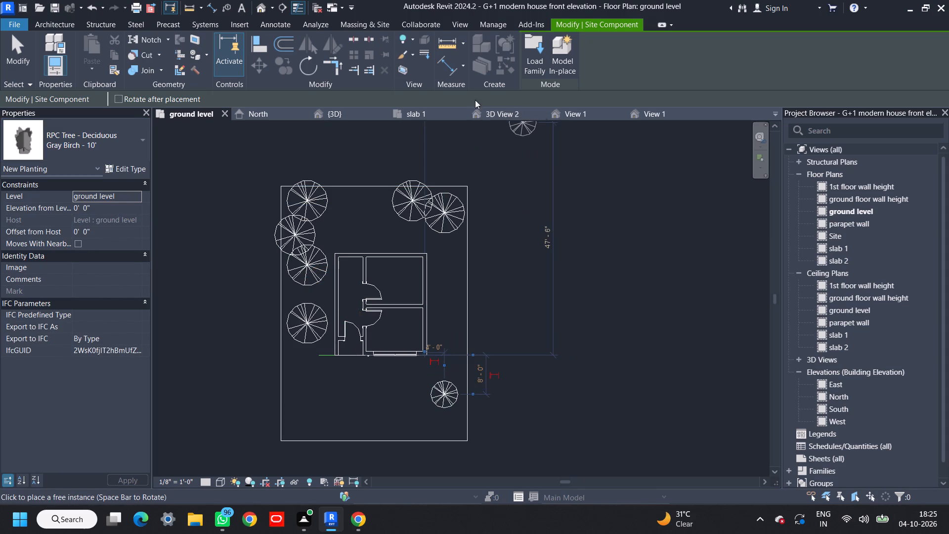
# Adjust the bottom edge of 3D View 2's crop region so the view ends at the grass plot's front edge.
pyautogui.click(495, 119)
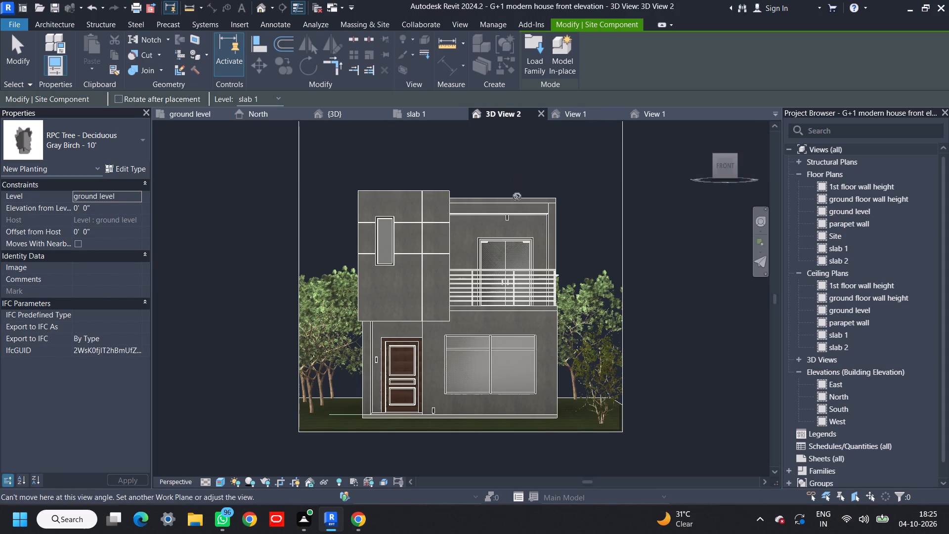
pyautogui.moveTo(699, 301); pyautogui.dragTo(695, 311, button='middle')
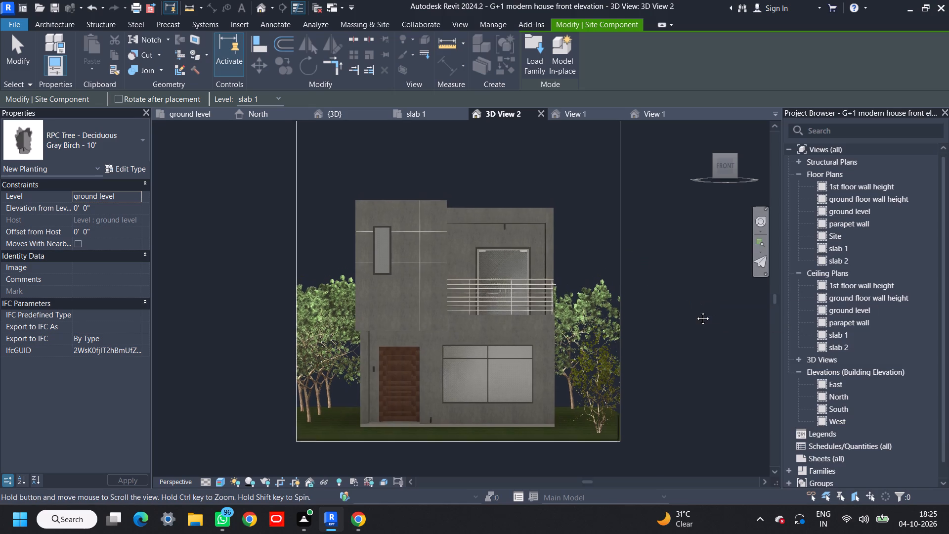
pyautogui.moveTo(695, 311); pyautogui.dragTo(708, 319, button='middle')
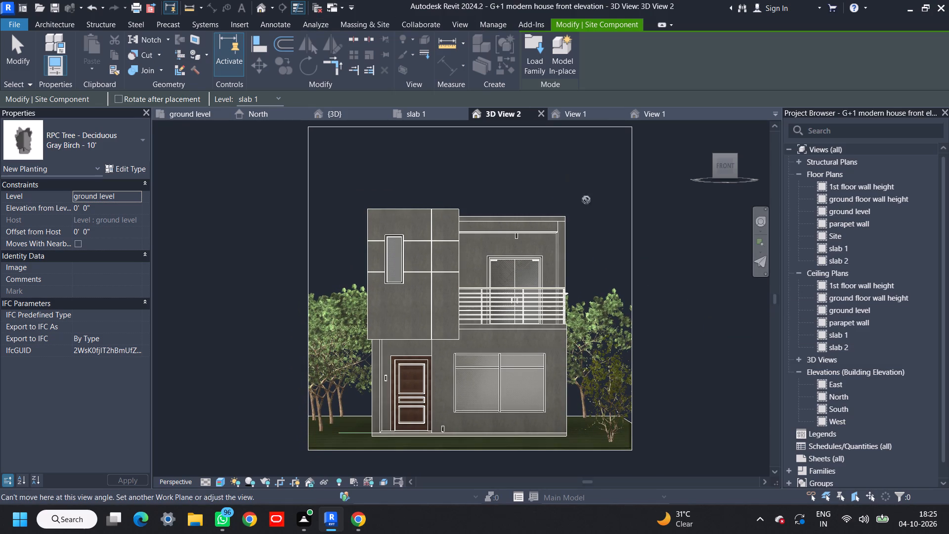
pyautogui.moveTo(689, 260); pyautogui.dragTo(659, 254, button='middle')
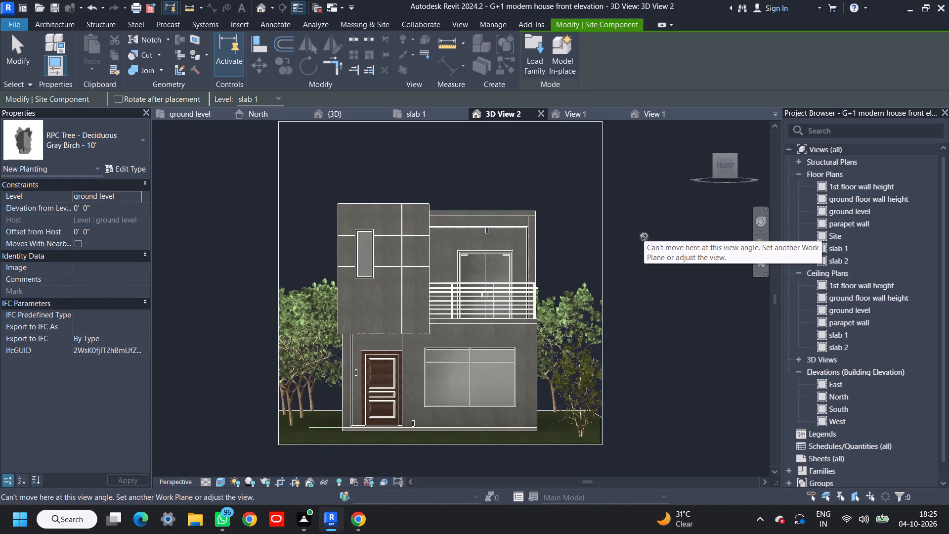
pyautogui.moveTo(440, 342); pyautogui.dragTo(440, 291, button='middle')
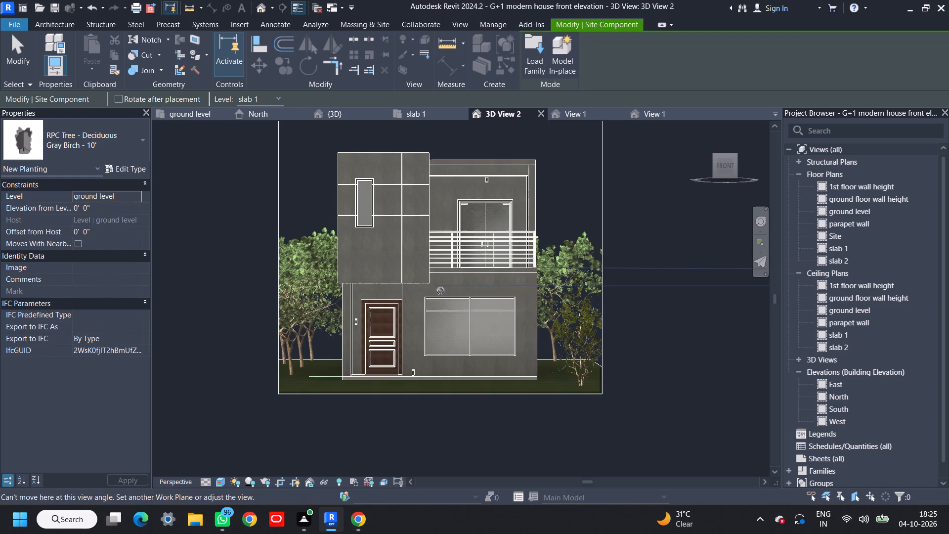
pyautogui.press('Escape')
pyautogui.moveTo(427, 339); pyautogui.dragTo(429, 302, button='middle')
pyautogui.click(427, 356)
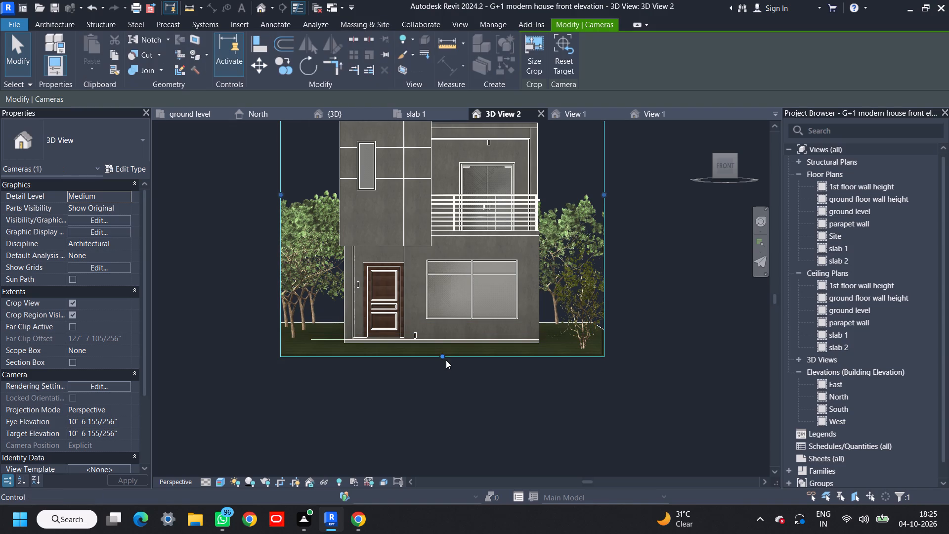
pyautogui.moveTo(441, 357); pyautogui.dragTo(442, 368)
pyautogui.click(640, 331)
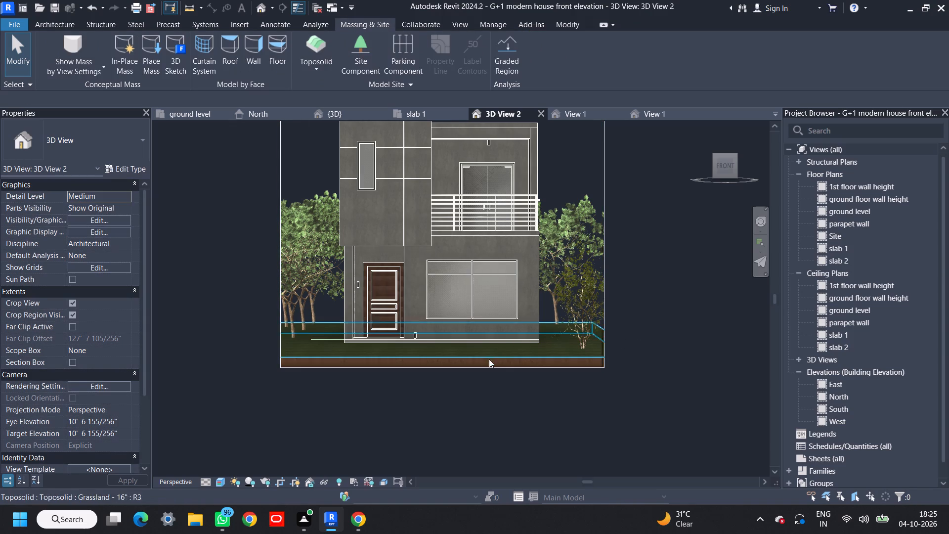
pyautogui.scroll(2, 460, 373)
pyautogui.click(456, 366)
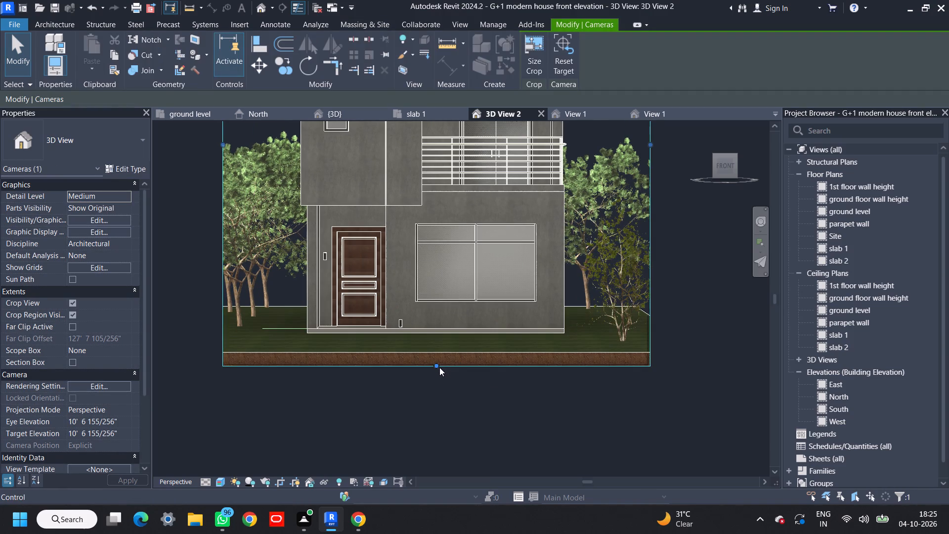
pyautogui.moveTo(439, 367); pyautogui.dragTo(439, 351)
pyautogui.click(697, 333)
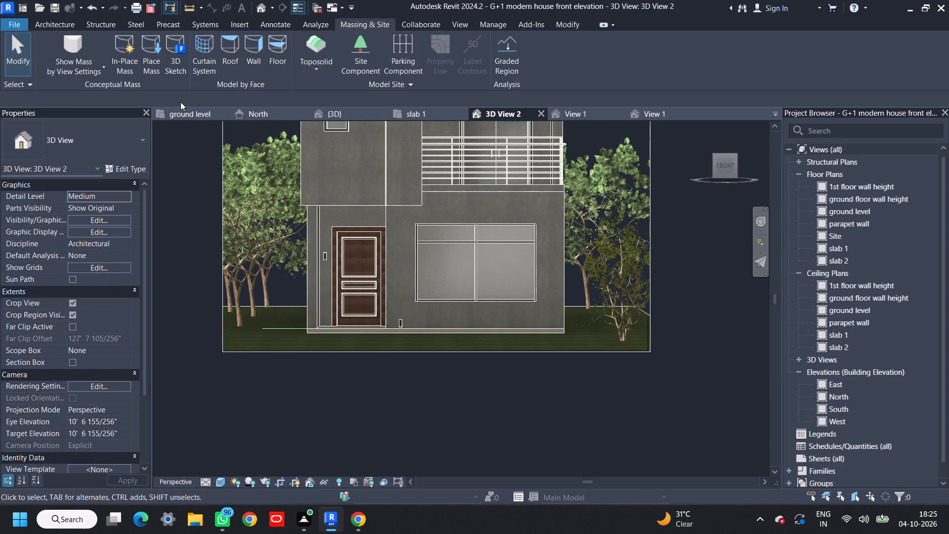
# Return to the ground level plan and close 3D View 2.
pyautogui.click(172, 112)
pyautogui.moveTo(359, 337); pyautogui.dragTo(365, 298, button='middle')
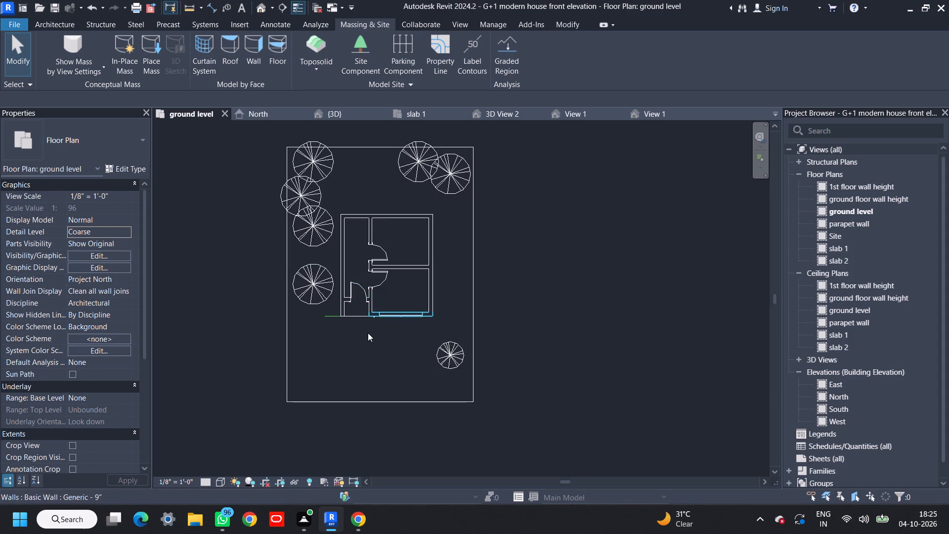
pyautogui.scroll(4, 368, 335)
pyautogui.scroll(-3, 481, 280)
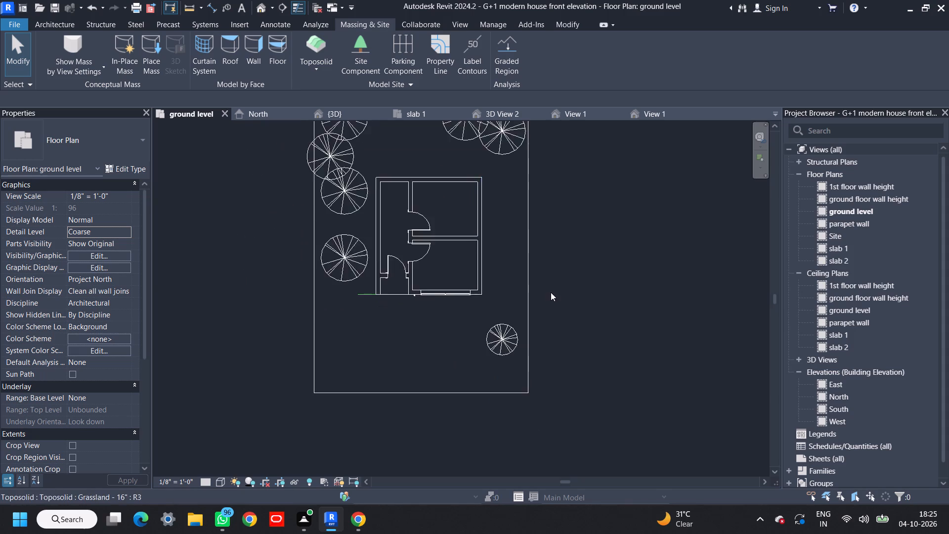
pyautogui.scroll(-3, 551, 293)
pyautogui.moveTo(565, 303); pyautogui.dragTo(563, 320, button='middle')
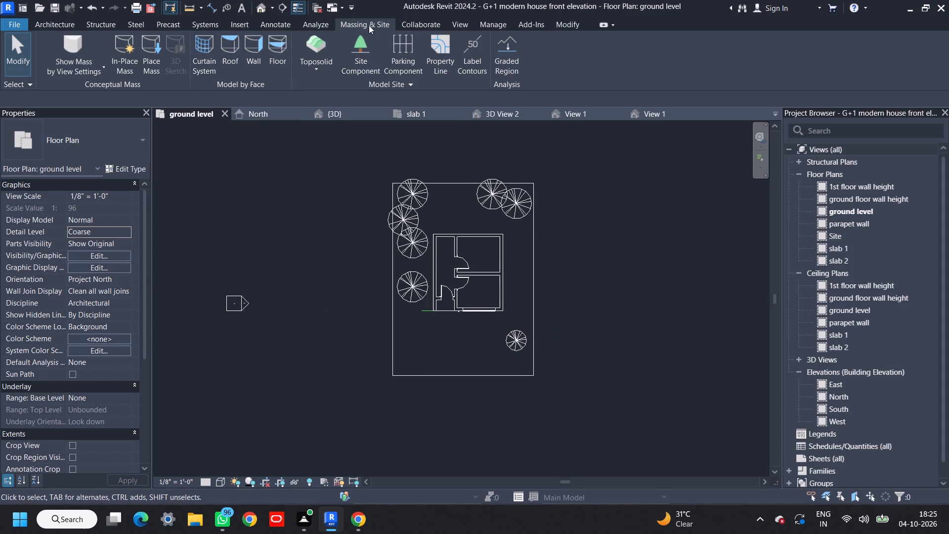
pyautogui.click(537, 116)
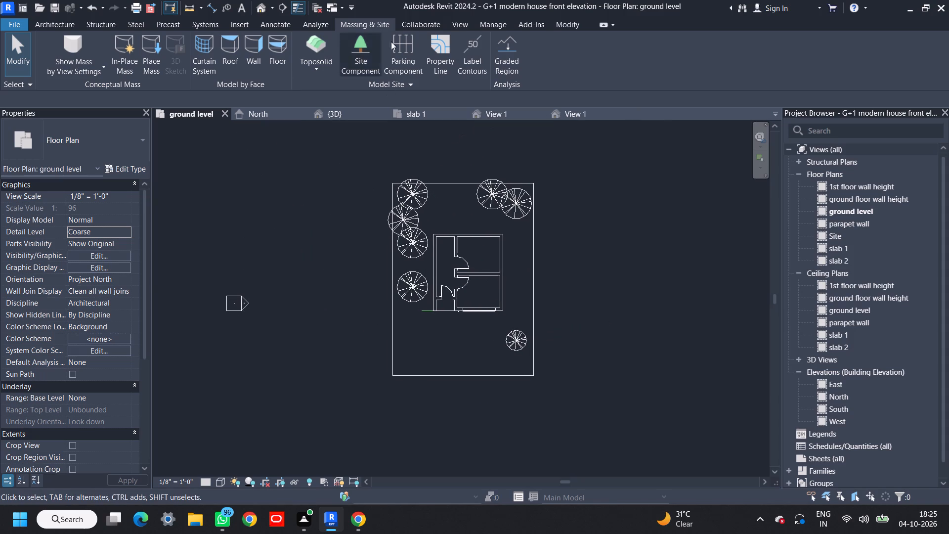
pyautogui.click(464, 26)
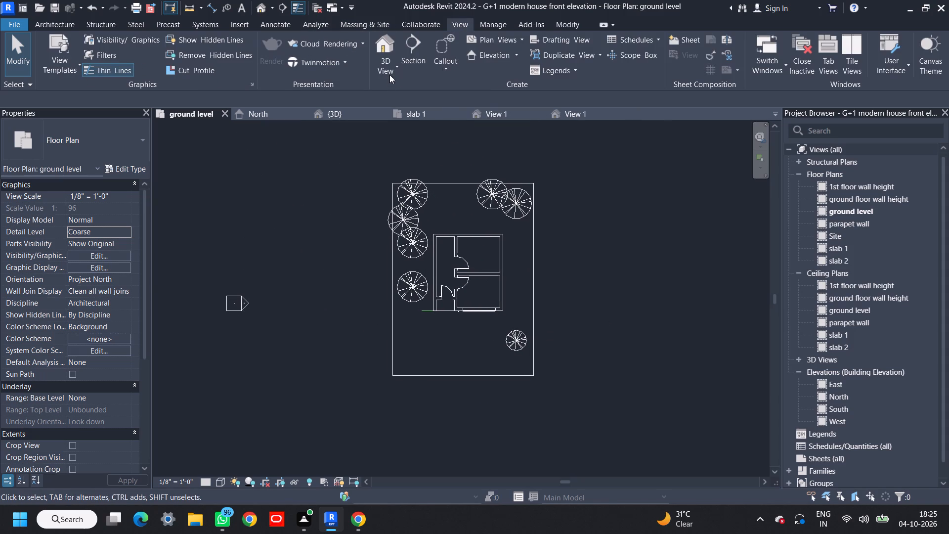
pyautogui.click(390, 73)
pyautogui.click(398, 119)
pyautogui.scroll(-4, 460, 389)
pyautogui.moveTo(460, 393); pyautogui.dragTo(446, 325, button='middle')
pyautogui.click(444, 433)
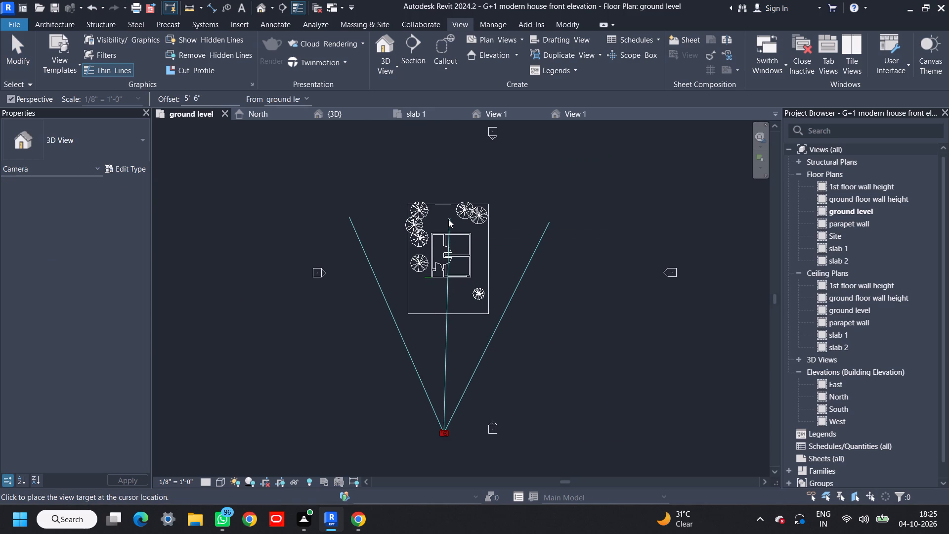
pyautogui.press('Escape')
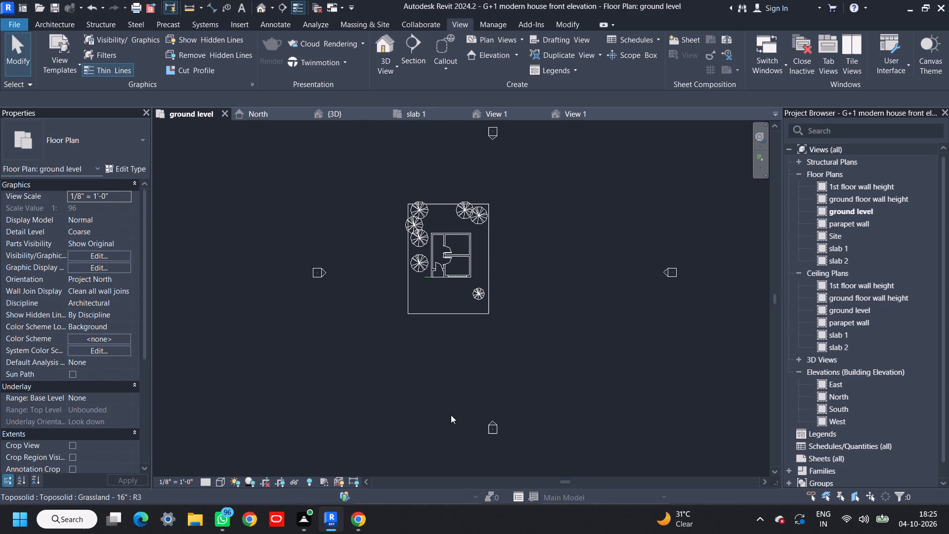
# Create a perspective camera view from the ground level plan, with the eye centred in front of the plot and the target just behind the house.
pyautogui.click(394, 65)
pyautogui.click(400, 114)
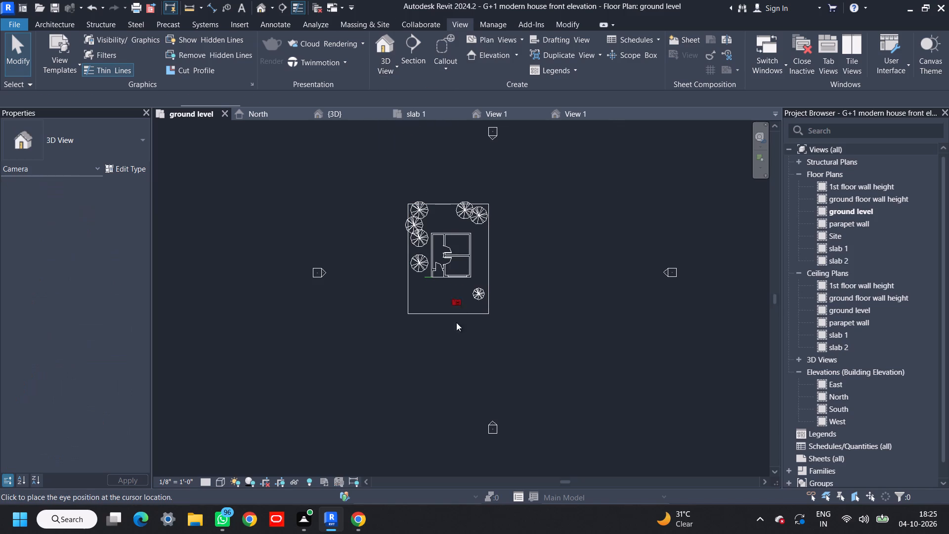
pyautogui.click(447, 406)
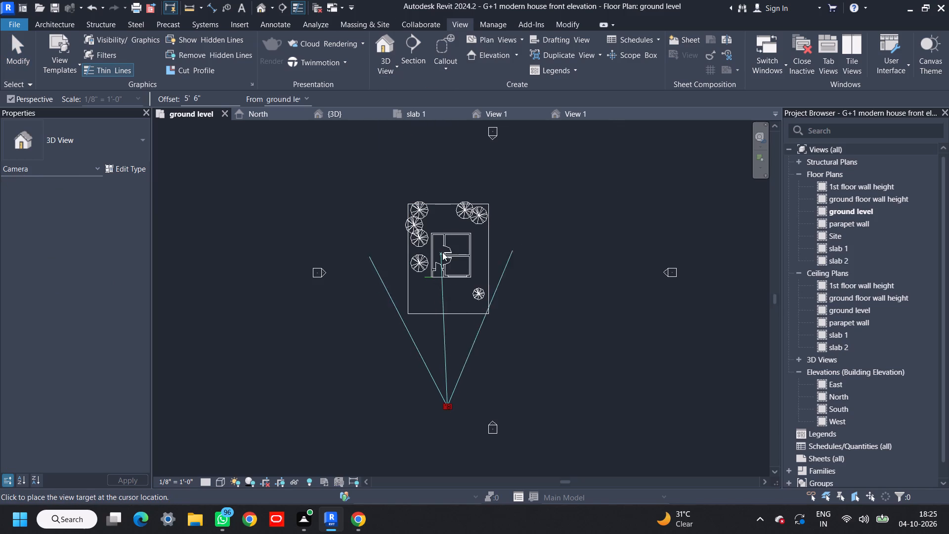
pyautogui.click(449, 224)
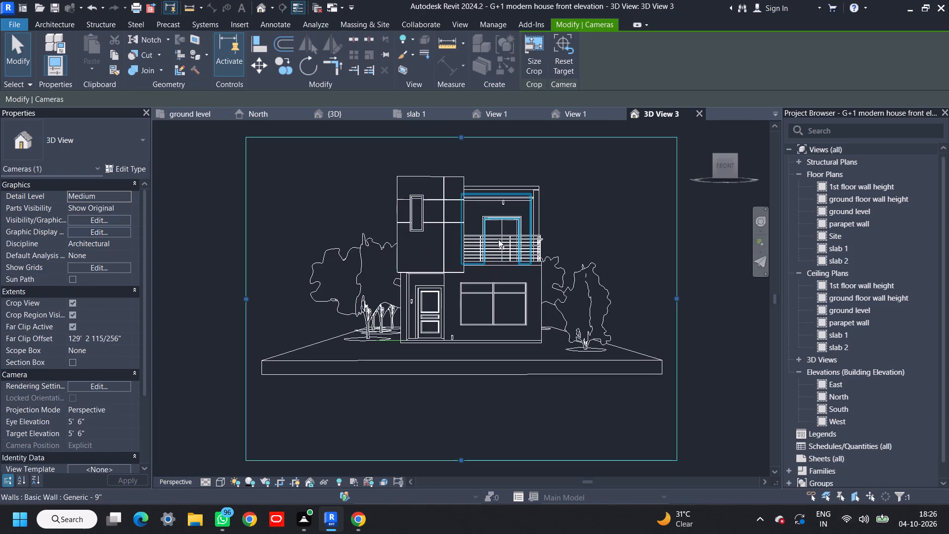
# Set the eye elevation of 3D View 3's camera to 10'.
pyautogui.moveTo(602, 238); pyautogui.dragTo(585, 256, button='middle')
pyautogui.scroll(1, 585, 256)
pyautogui.scroll(-1, 605, 276)
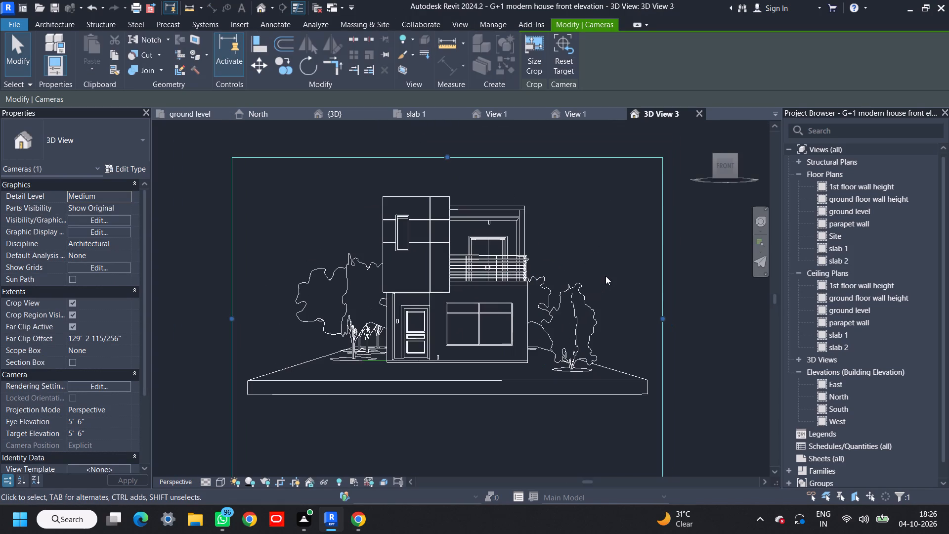
pyautogui.moveTo(606, 270); pyautogui.dragTo(606, 232, button='middle')
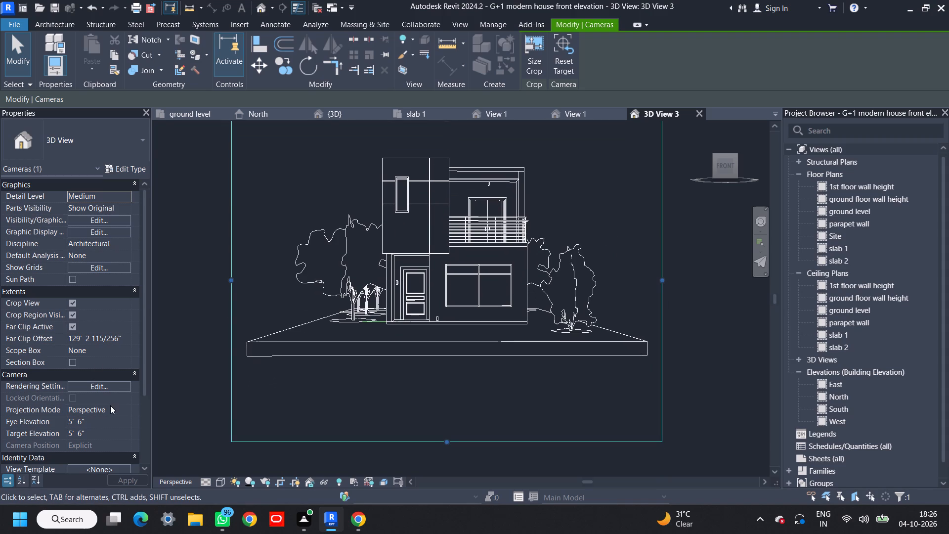
pyautogui.click(100, 421)
pyautogui.write("10'")
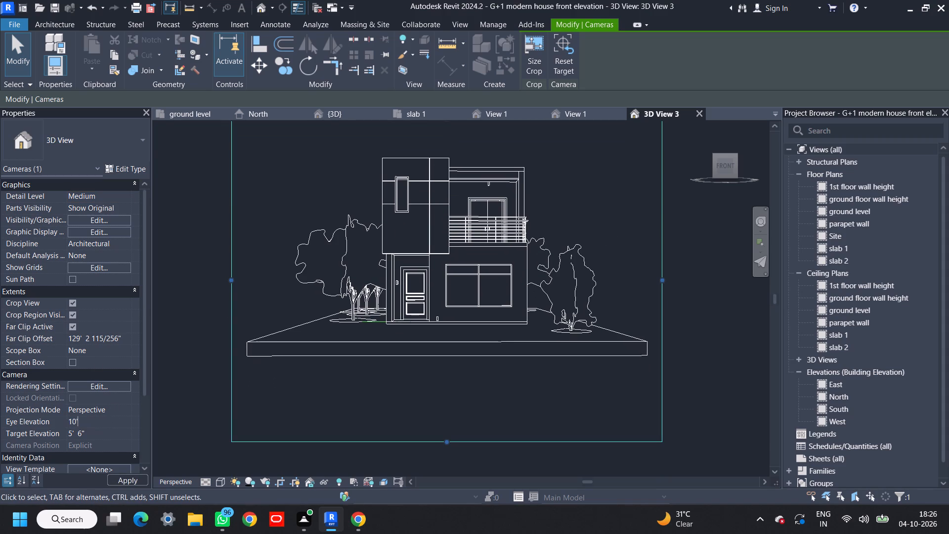
pyautogui.press('Return')
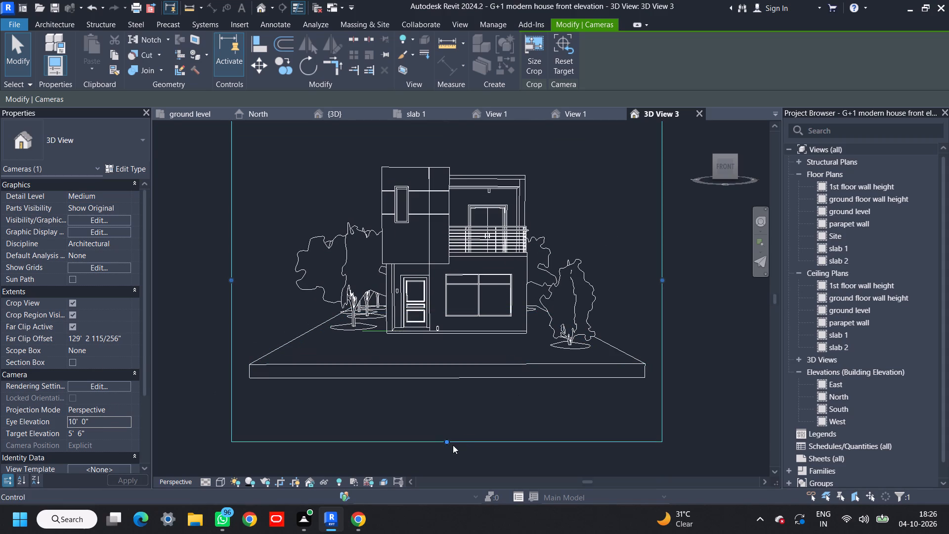
# Raise the bottom edge of 3D View 3's crop region to just inside the grass plot's front edge.
pyautogui.moveTo(446, 441); pyautogui.dragTo(461, 358)
# Switch 3D View 3 to the Realistic visual style and save the project.
pyautogui.click(216, 486)
pyautogui.click(241, 471)
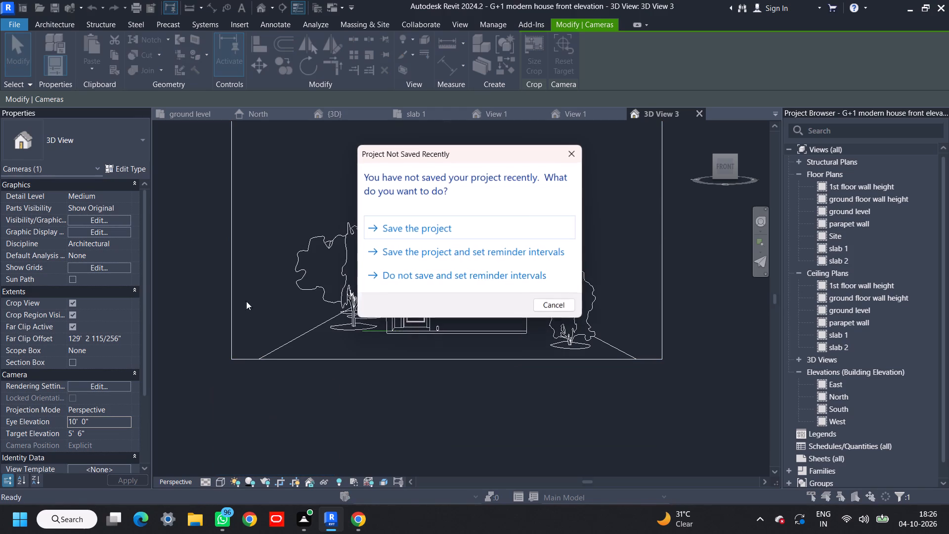
pyautogui.click(407, 227)
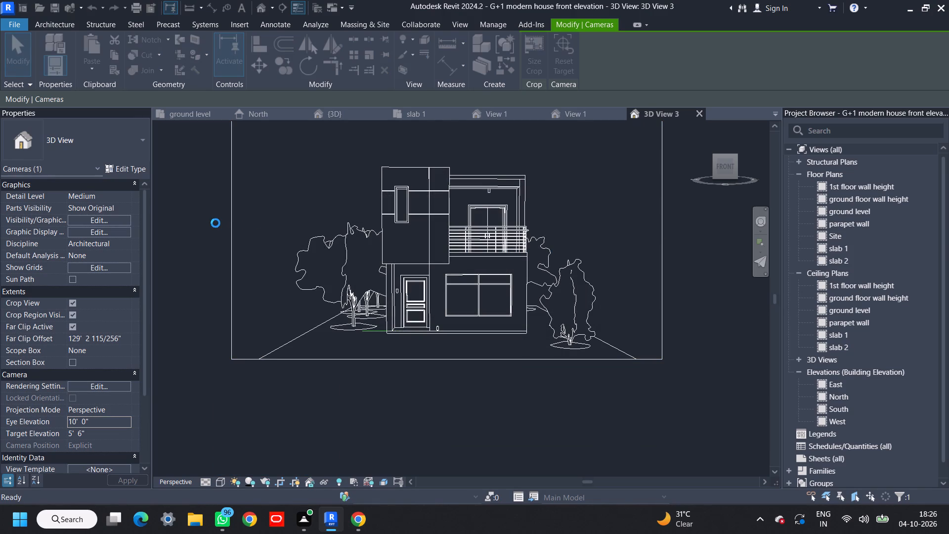
pyautogui.click(230, 217)
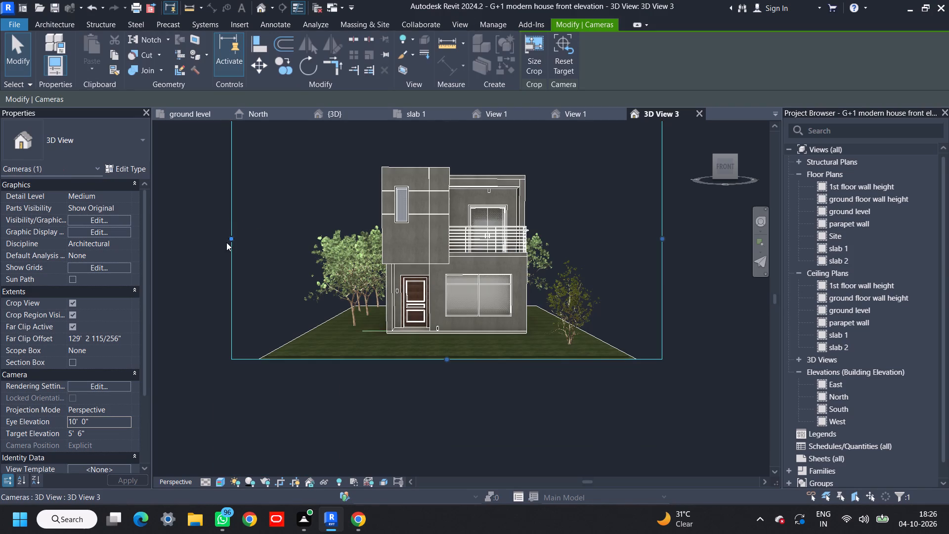
# Narrow 3D View 3's crop region on both sides so it closely frames the house and part of the trees behind.
pyautogui.moveTo(232, 238); pyautogui.dragTo(358, 245)
pyautogui.moveTo(660, 236); pyautogui.dragTo(543, 261)
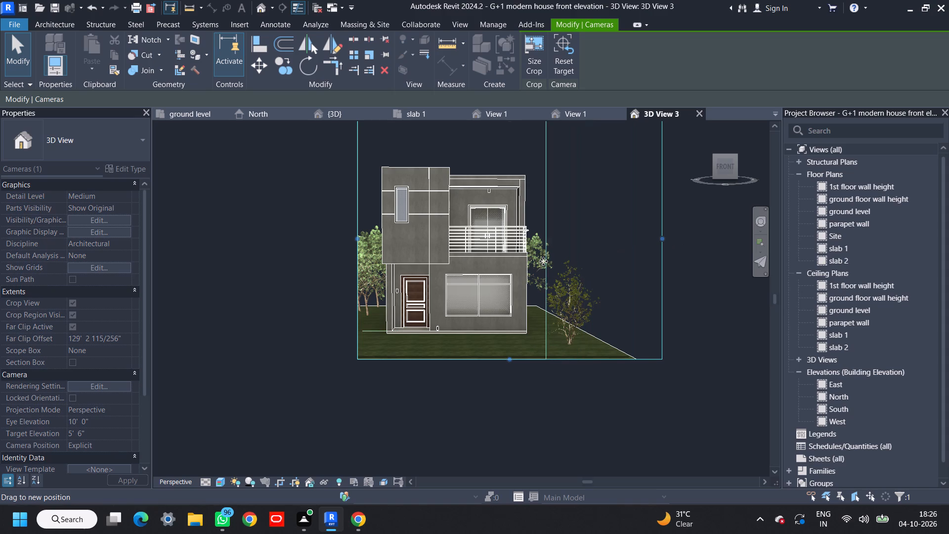
pyautogui.moveTo(543, 261); pyautogui.dragTo(538, 260)
pyautogui.click(679, 293)
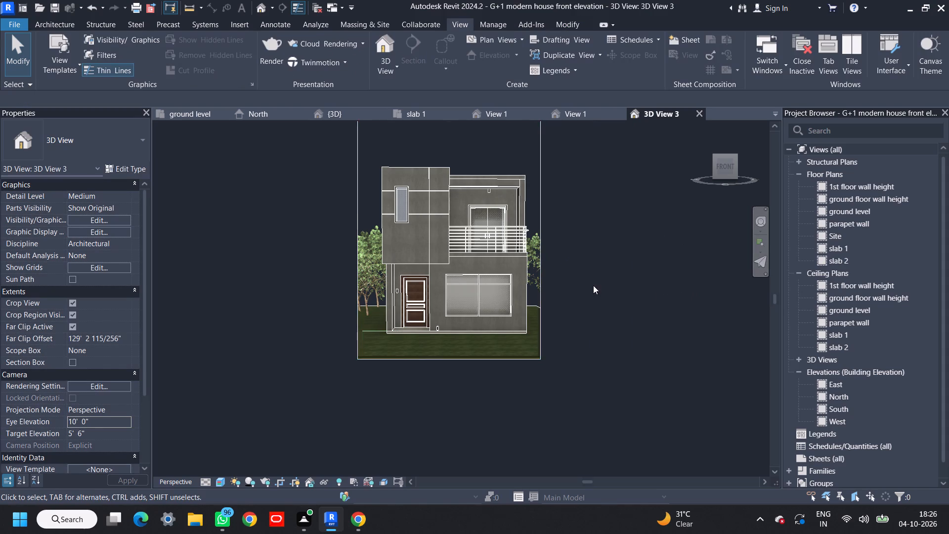
pyautogui.moveTo(593, 285); pyautogui.dragTo(645, 336, button='middle')
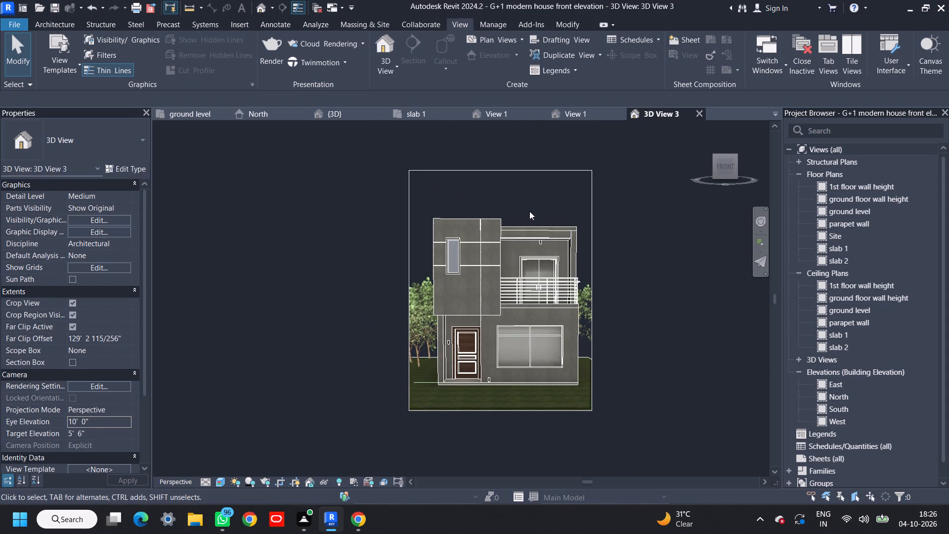
pyautogui.moveTo(531, 208); pyautogui.dragTo(530, 193, button='middle')
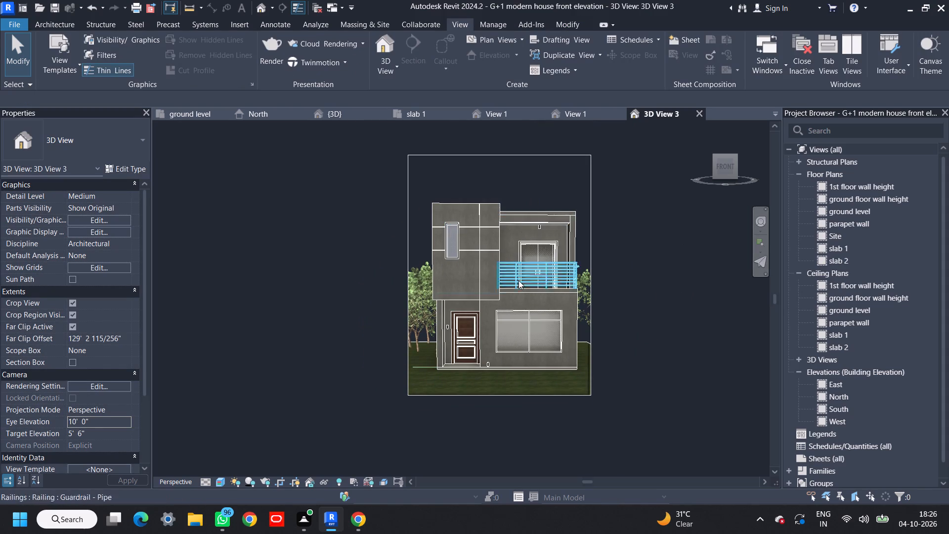
pyautogui.scroll(4, 483, 380)
pyautogui.moveTo(493, 376); pyautogui.dragTo(481, 362, button='middle')
# Start an in-place model of the Generic Models category in the ground level plan.
pyautogui.click(209, 121)
pyautogui.click(206, 116)
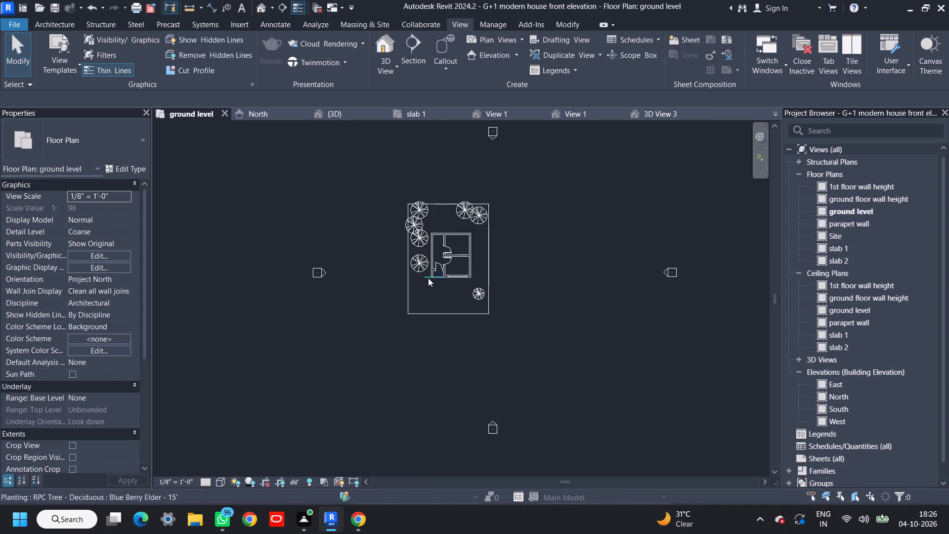
pyautogui.scroll(7, 435, 294)
pyautogui.moveTo(443, 298); pyautogui.dragTo(360, 361, button='middle')
pyautogui.click(59, 24)
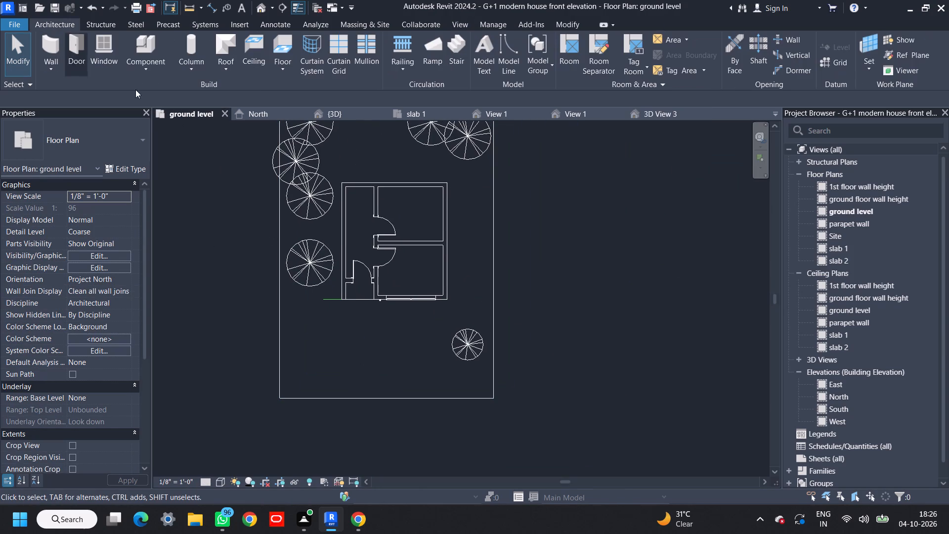
pyautogui.click(148, 67)
pyautogui.click(164, 124)
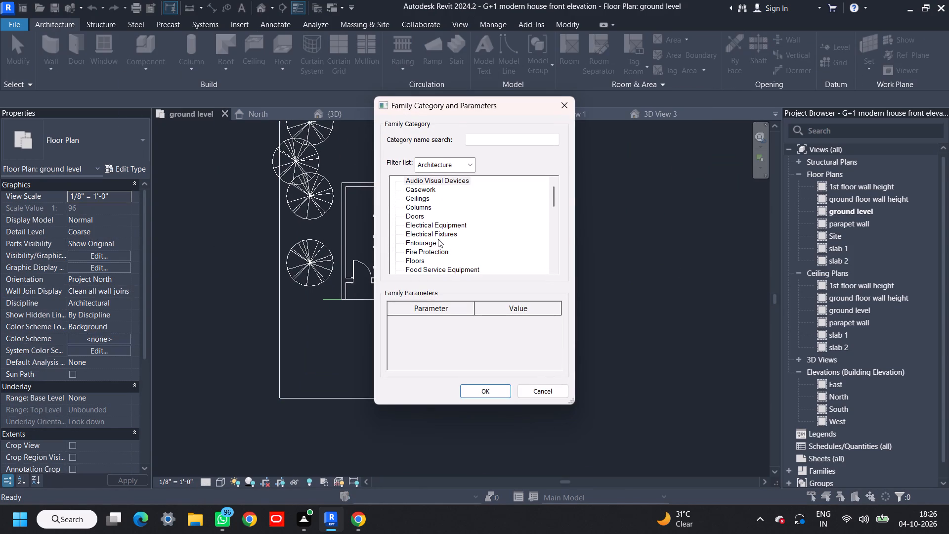
pyautogui.scroll(-7, 439, 249)
pyautogui.click(444, 230)
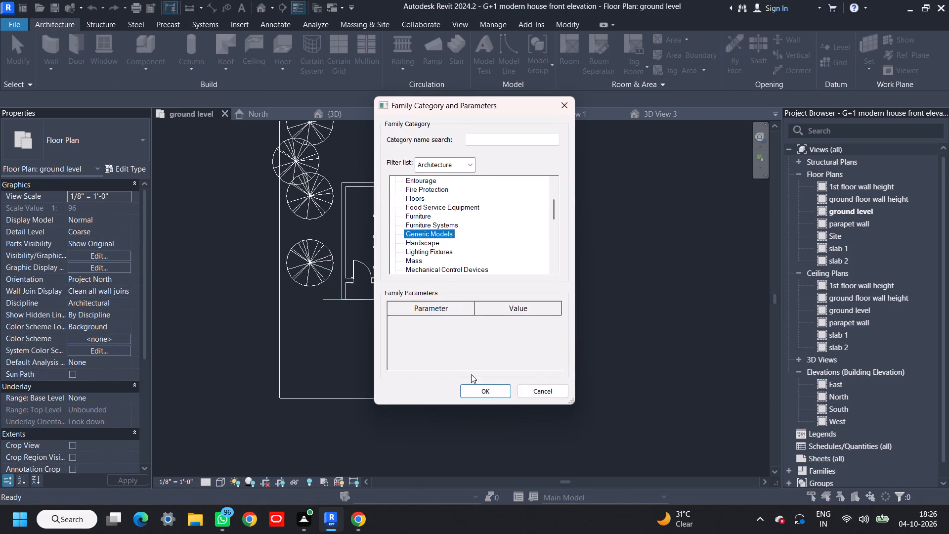
pyautogui.click(483, 394)
pyautogui.click(460, 284)
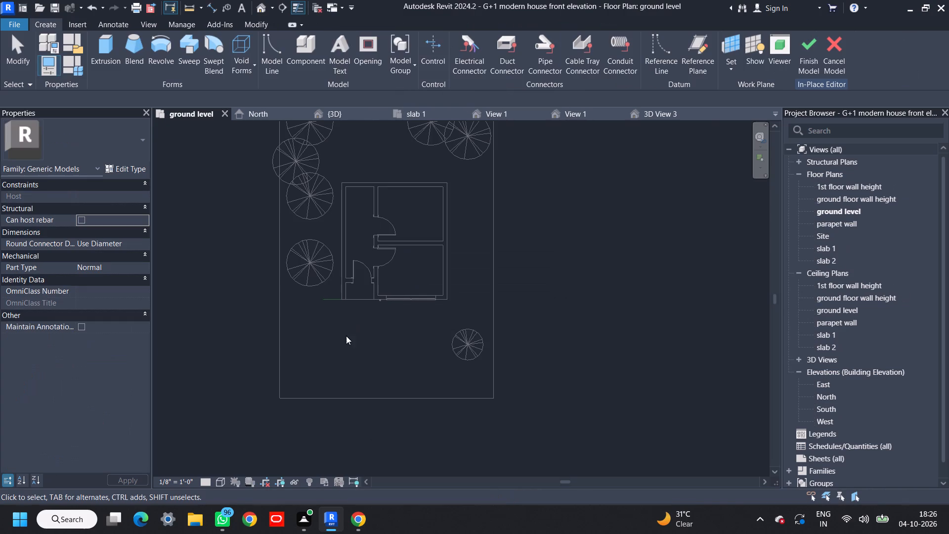
# Start an extrusion on the grass toposolid's plane and sketch a rectangle about 3'-10" by 1'-4" just in front of the entrance.
pyautogui.click(725, 64)
pyautogui.click(741, 119)
pyautogui.click(356, 361)
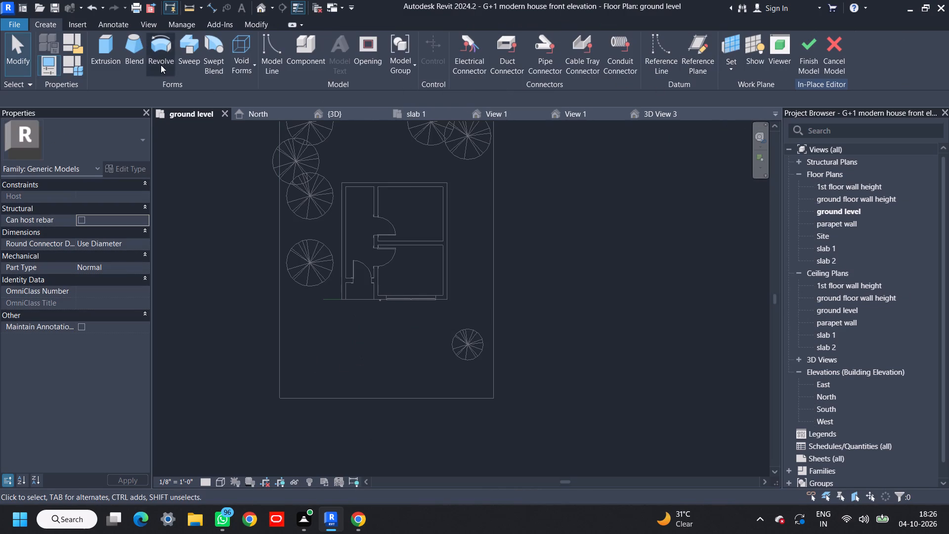
pyautogui.click(106, 48)
pyautogui.scroll(4, 350, 357)
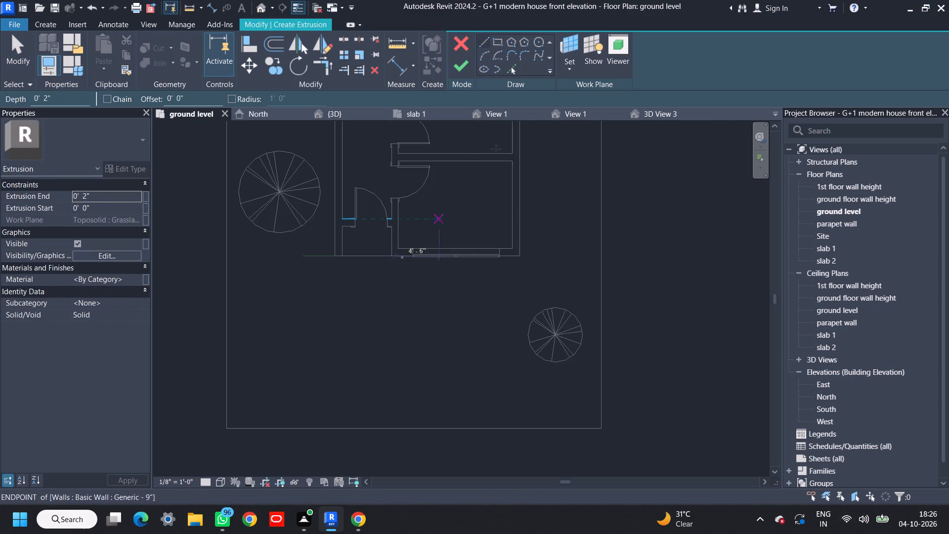
pyautogui.click(498, 41)
pyautogui.scroll(6, 360, 287)
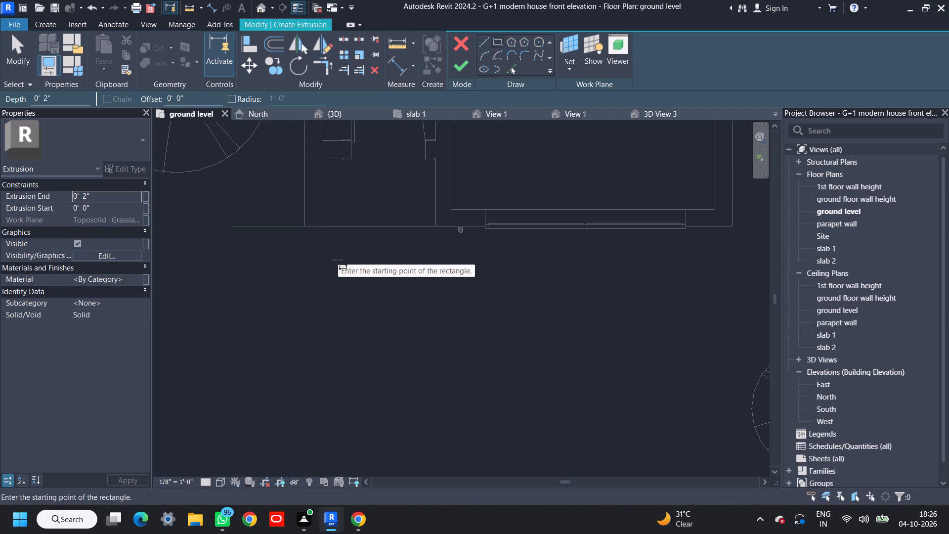
pyautogui.click(335, 243)
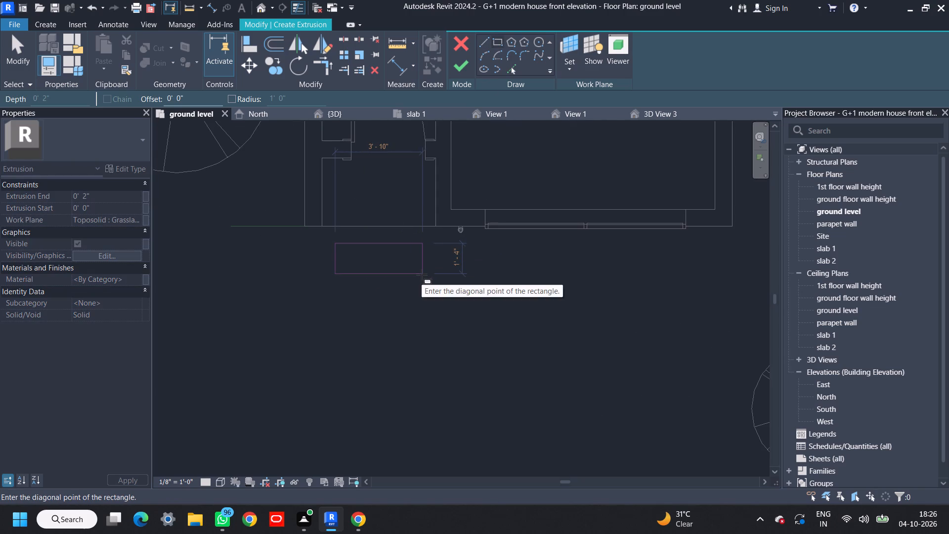
pyautogui.click(422, 274)
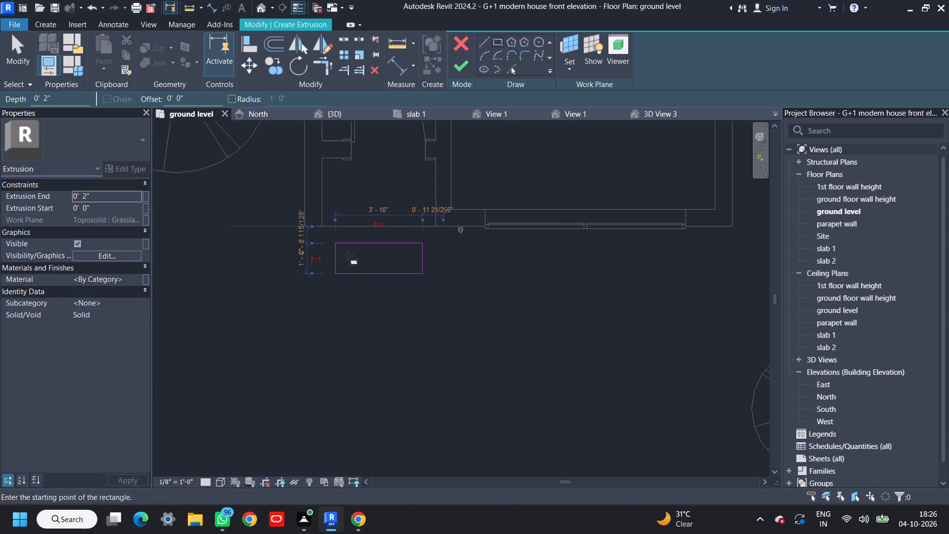
pyautogui.press('Escape')
pyautogui.press('Escape')
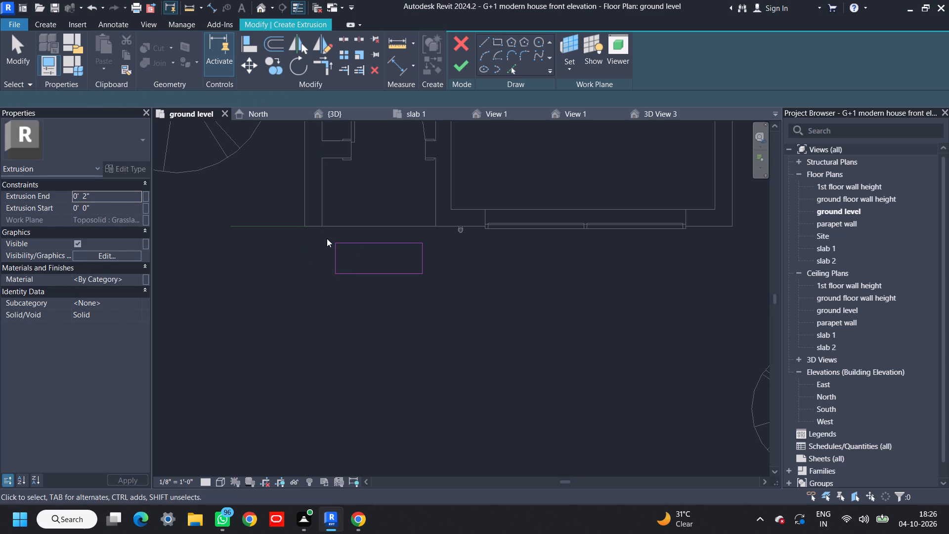
# Copy the rectangle three times away from the entrance at about 2 ft spacing and finish the extrusion sketch.
pyautogui.moveTo(328, 237); pyautogui.dragTo(438, 293)
pyautogui.press('c')
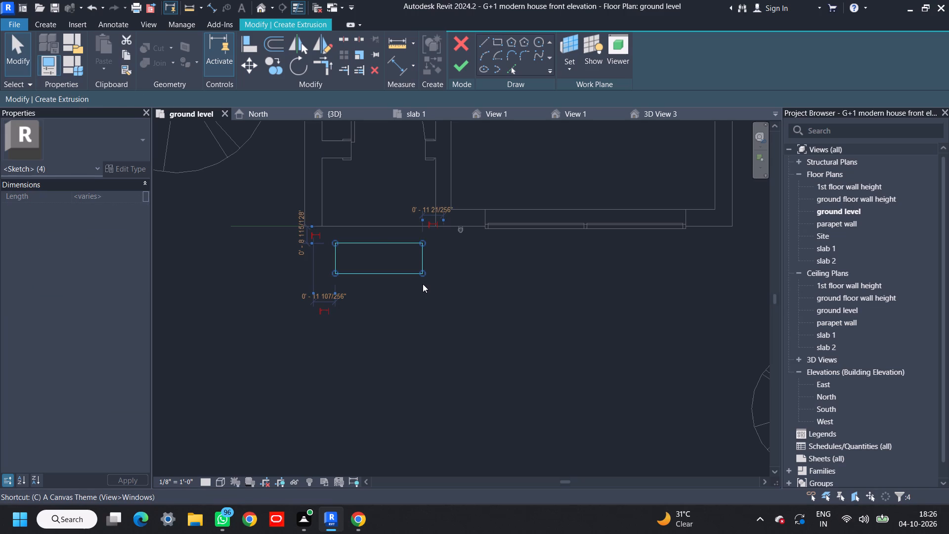
pyautogui.press('o')
pyautogui.click(418, 244)
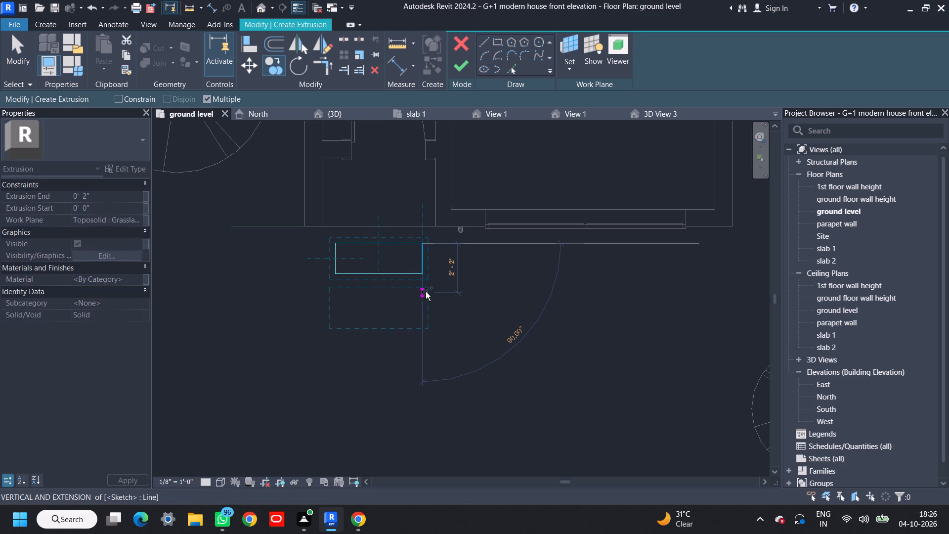
pyautogui.click(426, 289)
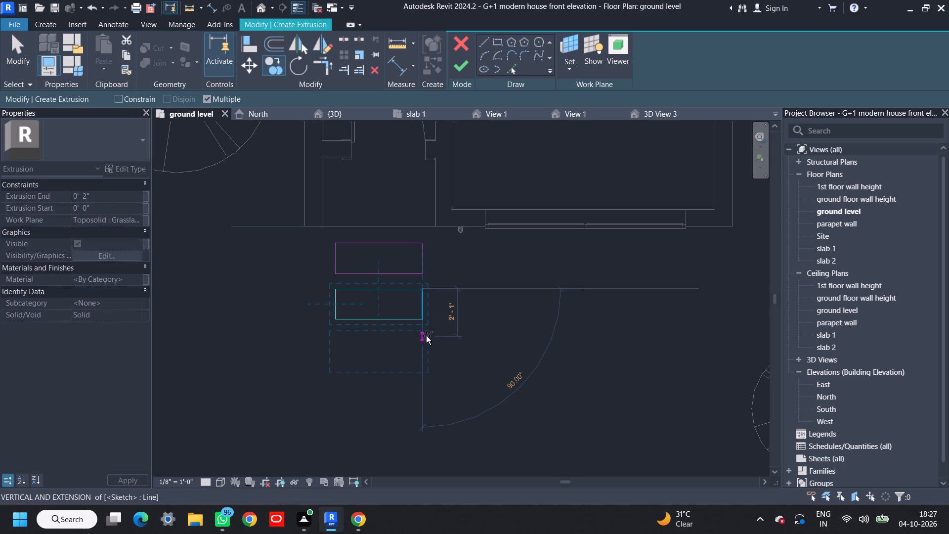
pyautogui.click(427, 333)
pyautogui.click(426, 377)
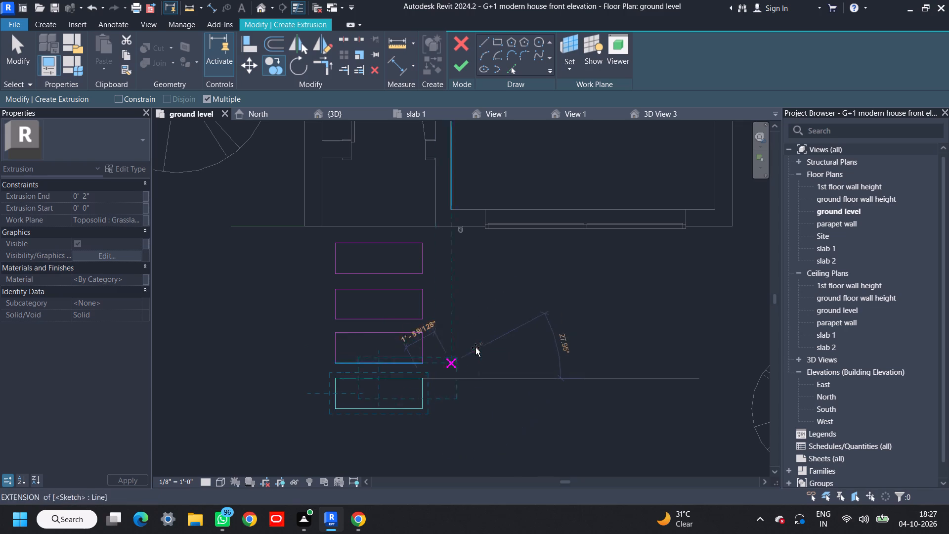
pyautogui.scroll(-2, 478, 347)
pyautogui.moveTo(489, 346); pyautogui.dragTo(356, 308, button='middle')
pyautogui.press('Escape')
pyautogui.press('Escape')
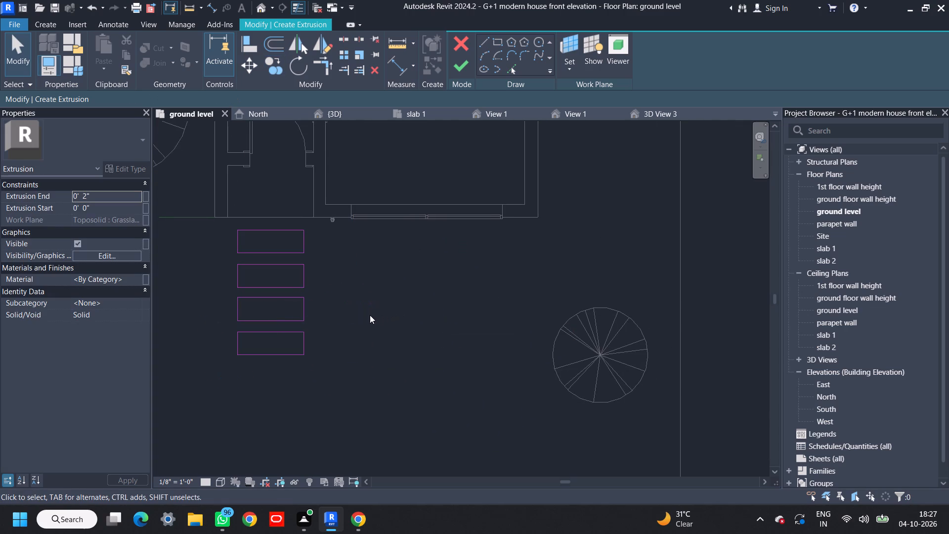
pyautogui.click(461, 67)
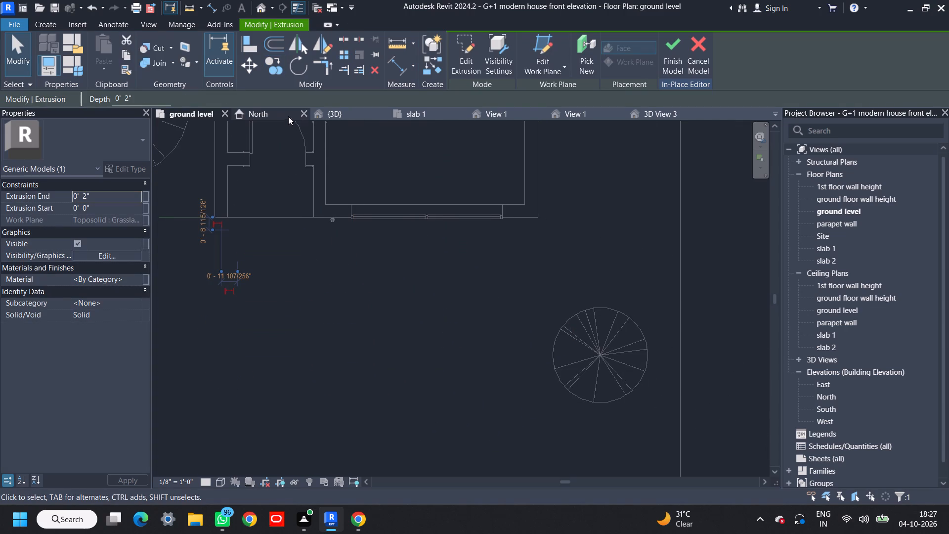
# In the {3D} view, set the extrusion end of the four entrance slabs to 1".
pyautogui.click(346, 116)
pyautogui.scroll(5, 358, 391)
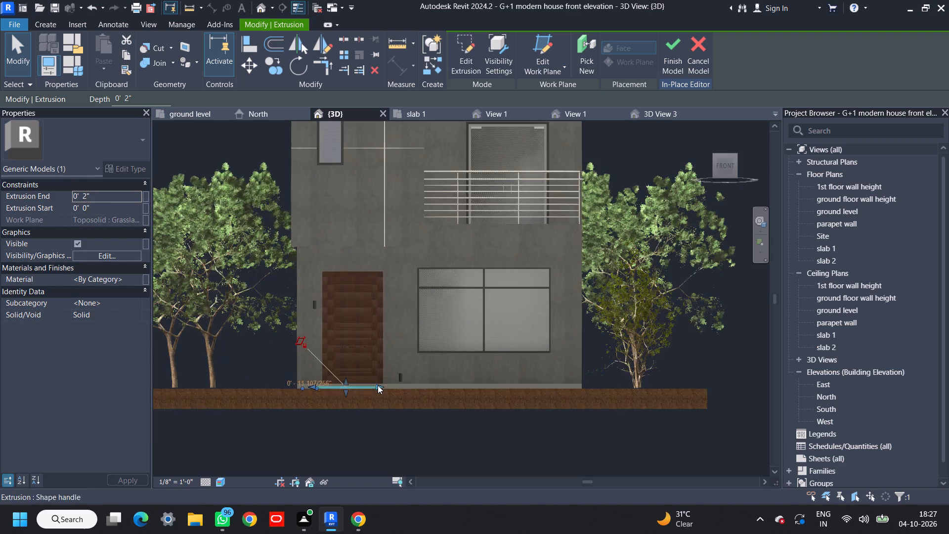
pyautogui.scroll(3, 378, 385)
pyautogui.keyDown('shift'); pyautogui.moveTo(472, 337); pyautogui.dragTo(428, 392, button='middle'); pyautogui.keyUp('shift')
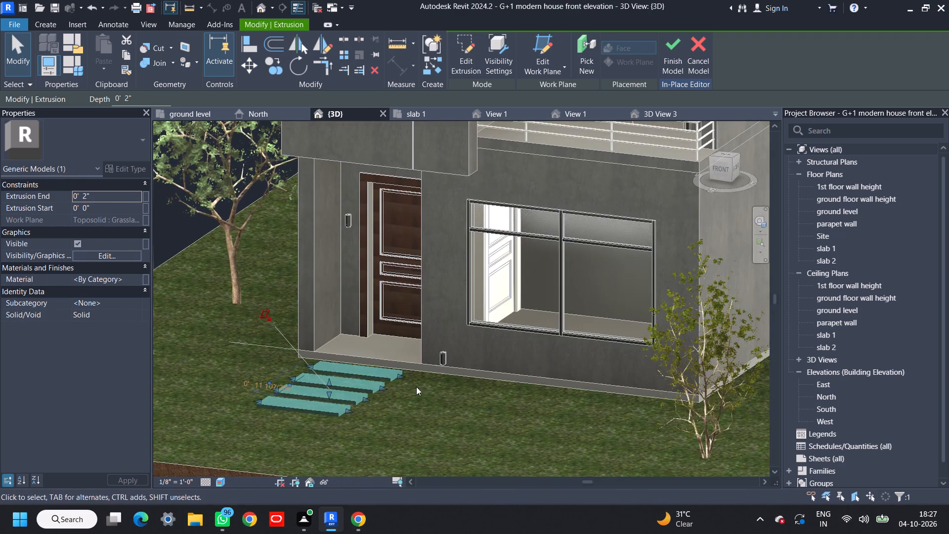
pyautogui.click(102, 191)
pyautogui.write('1"')
pyautogui.press('Return')
pyautogui.moveTo(361, 344); pyautogui.dragTo(488, 349, button='middle')
pyautogui.click(202, 268)
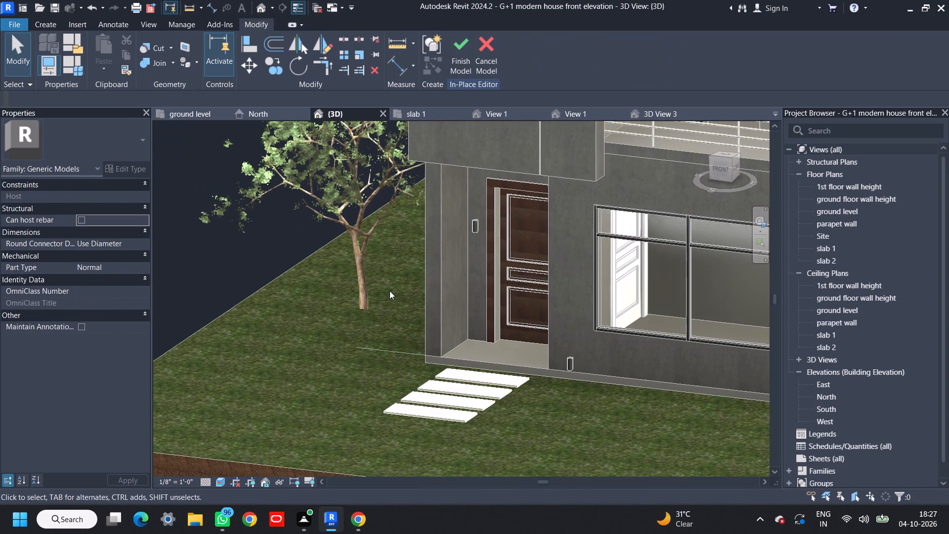
# Create a new project material for the entrance slabs using the 12in Uniform Running - Gray appearance asset.
pyautogui.scroll(-4, 396, 290)
pyautogui.moveTo(413, 303); pyautogui.dragTo(396, 309, button='middle')
pyautogui.scroll(4, 398, 337)
pyautogui.keyDown('shift'); pyautogui.moveTo(451, 357); pyautogui.dragTo(526, 337, button='middle'); pyautogui.keyUp('shift')
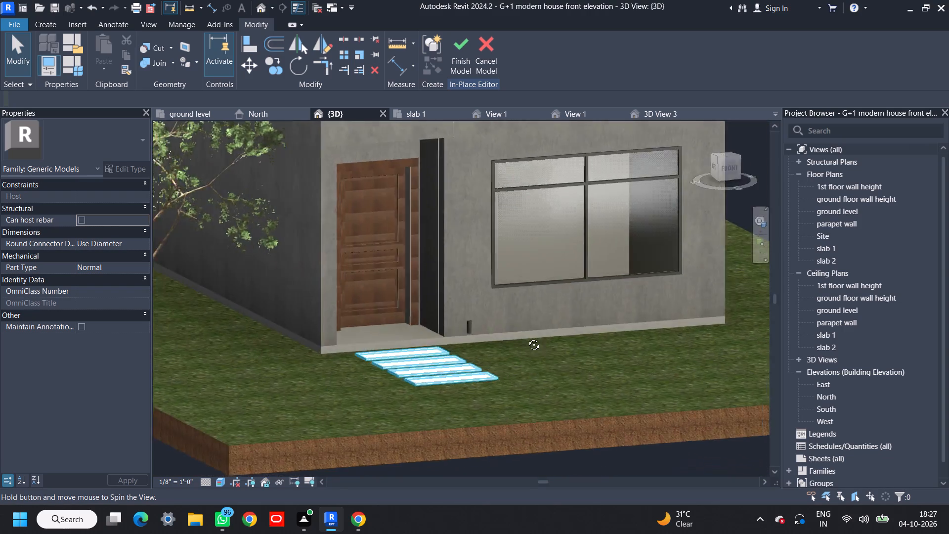
pyautogui.keyDown('shift'); pyautogui.moveTo(526, 337); pyautogui.dragTo(537, 389, button='middle'); pyautogui.keyUp('shift')
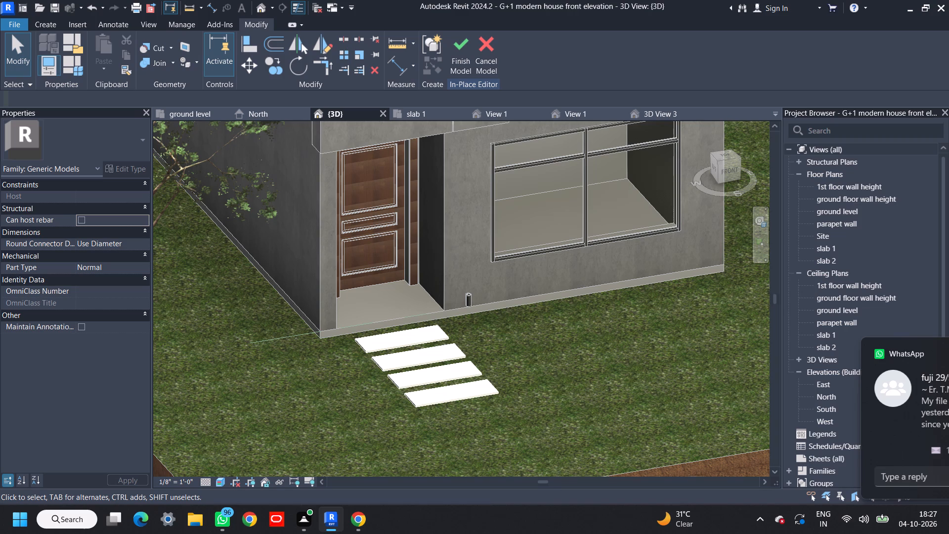
pyautogui.scroll(5, 453, 366)
pyautogui.click(441, 348)
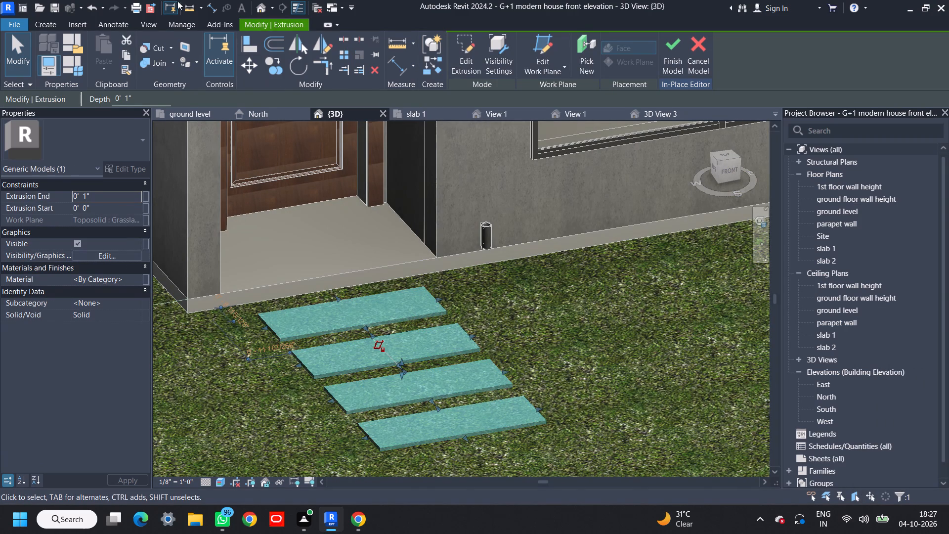
pyautogui.click(187, 27)
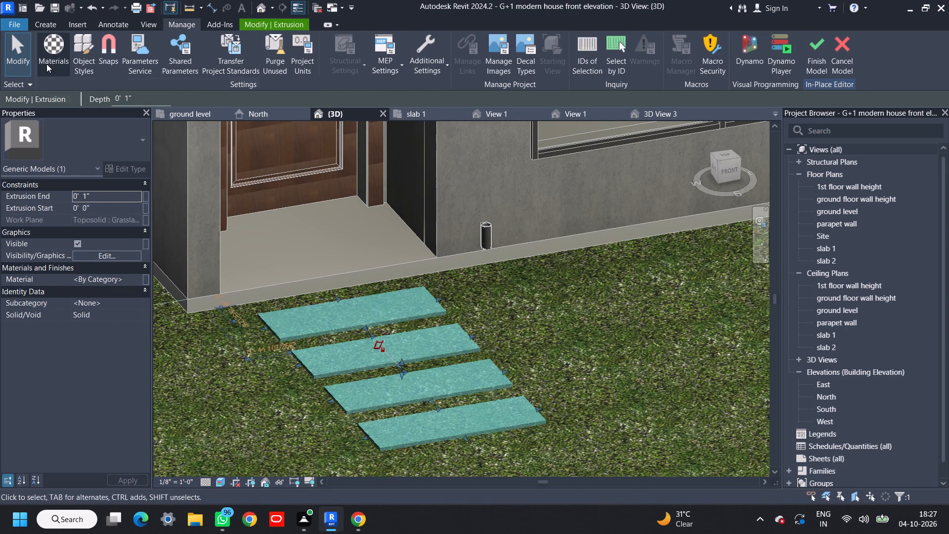
pyautogui.click(46, 64)
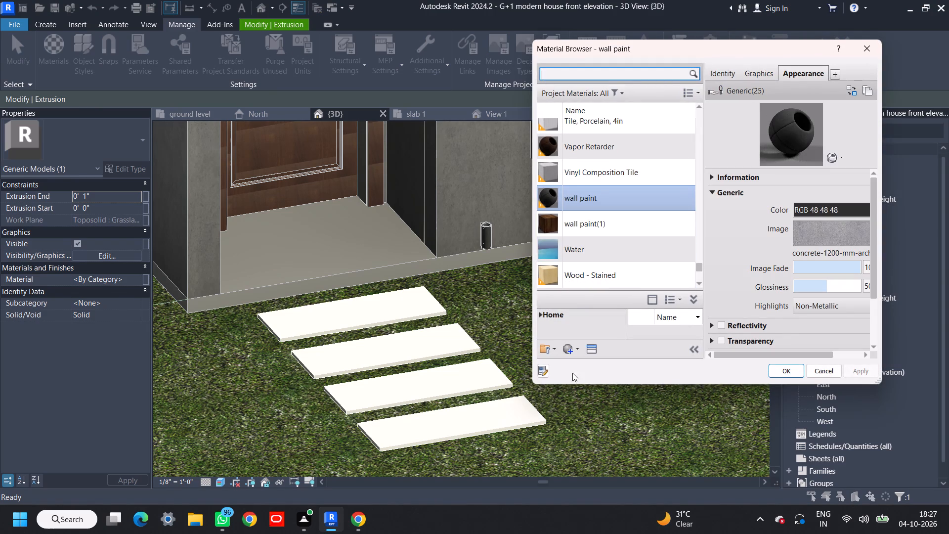
pyautogui.click(570, 351)
pyautogui.click(590, 361)
pyautogui.click(590, 347)
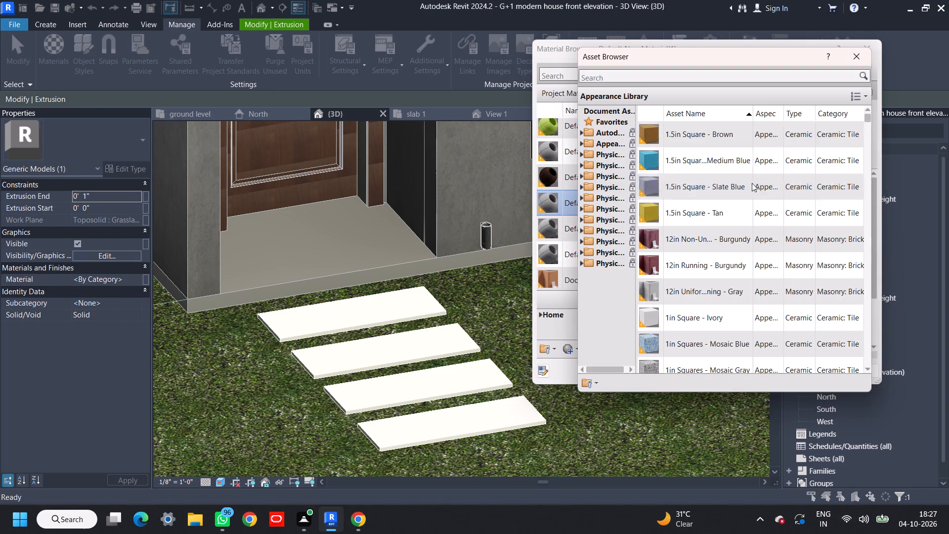
pyautogui.click(704, 291)
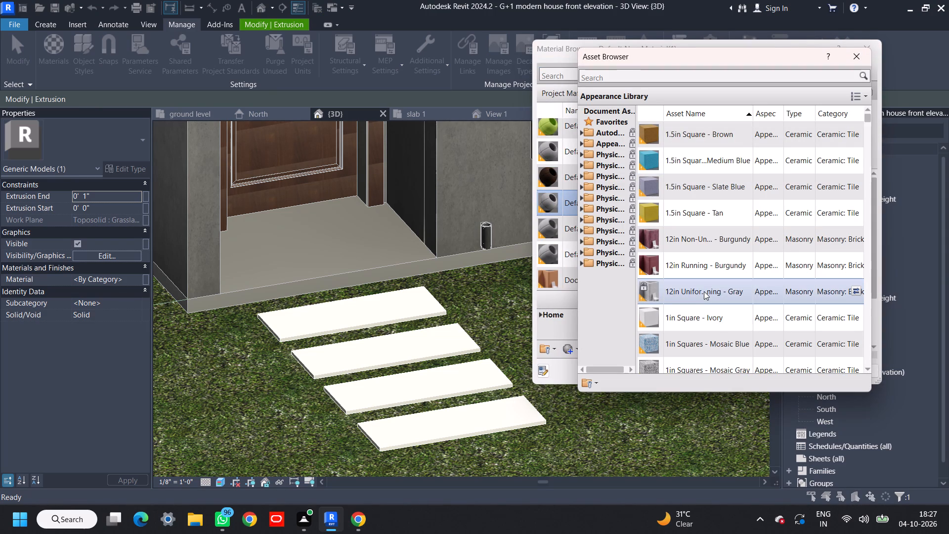
pyautogui.doubleClick(687, 286)
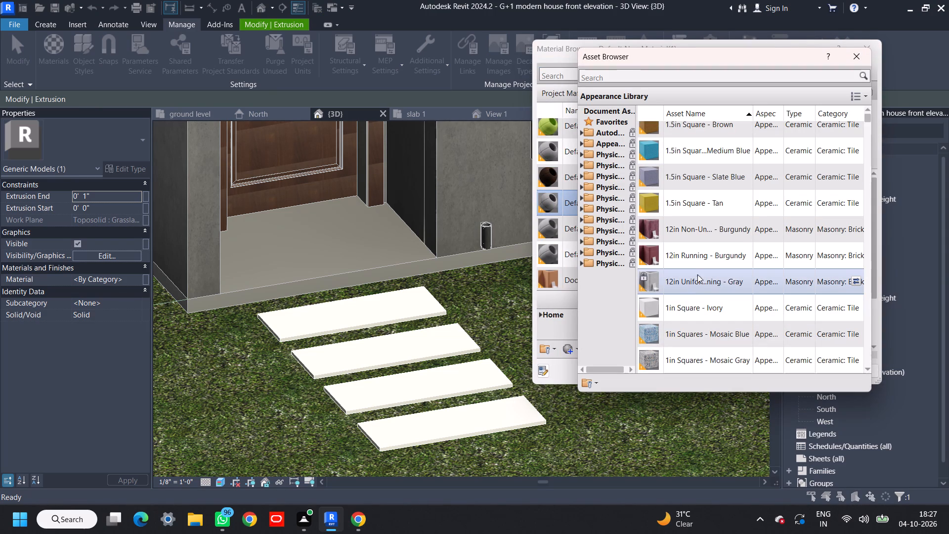
pyautogui.click(862, 58)
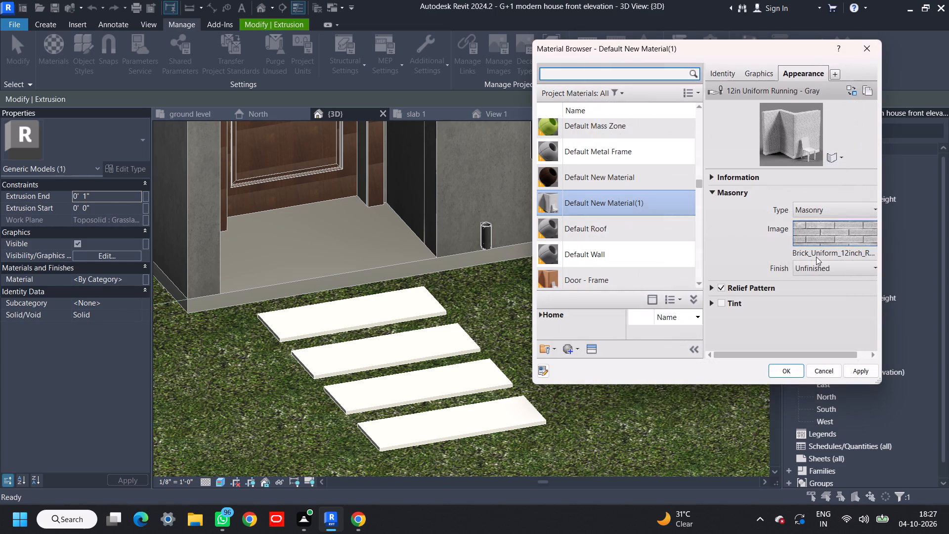
pyautogui.click(849, 372)
pyautogui.click(786, 372)
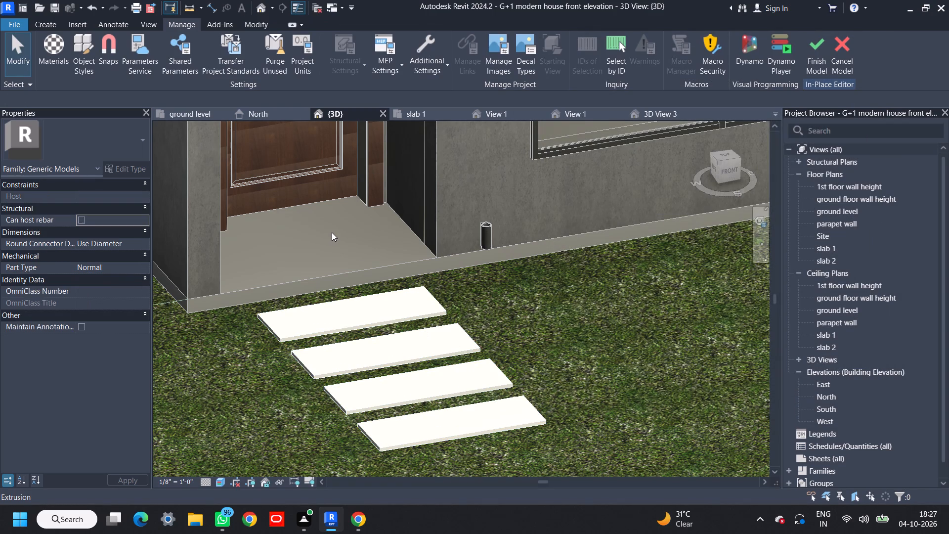
# Paint the top faces of the four entrance slabs with the Concrete, Cast-in-Place gray material.
pyautogui.press('p')
pyautogui.press('t')
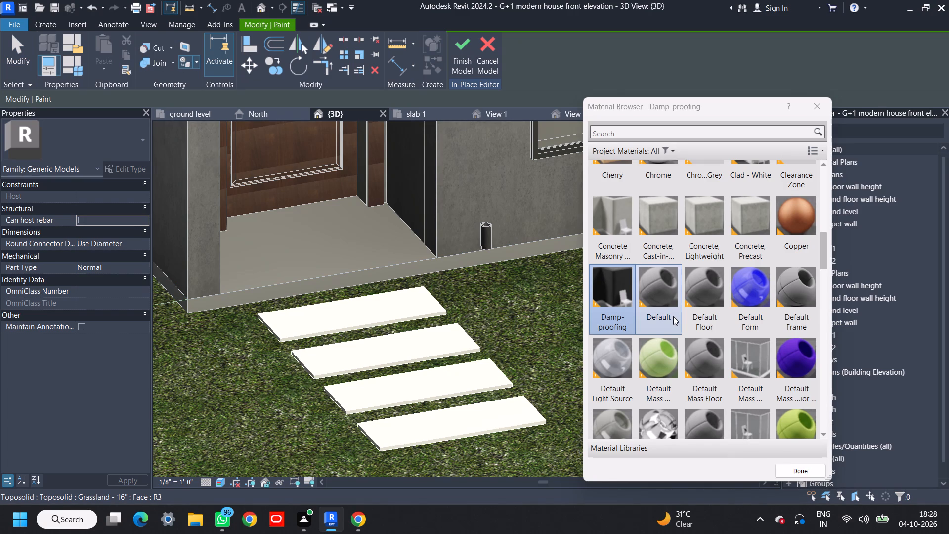
pyautogui.moveTo(665, 226); pyautogui.dragTo(661, 231)
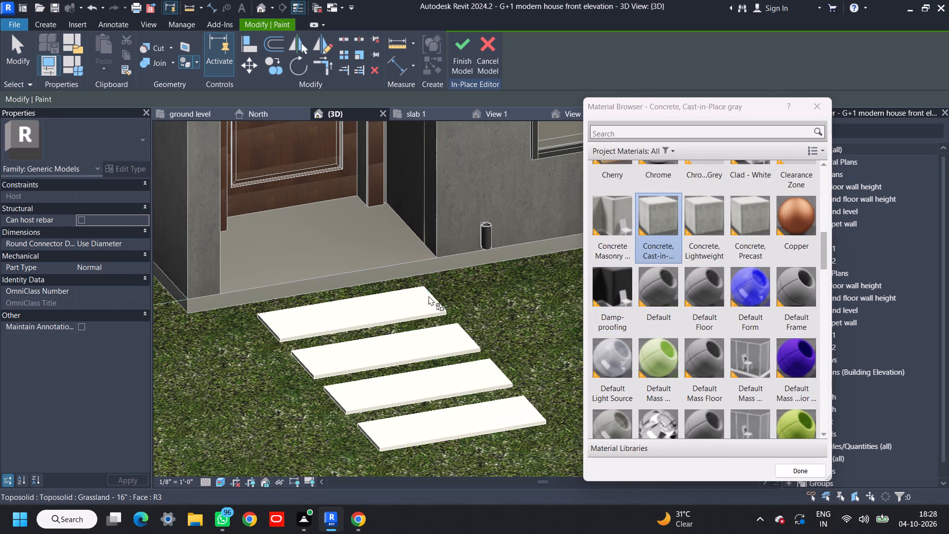
pyautogui.click(403, 295)
pyautogui.click(406, 303)
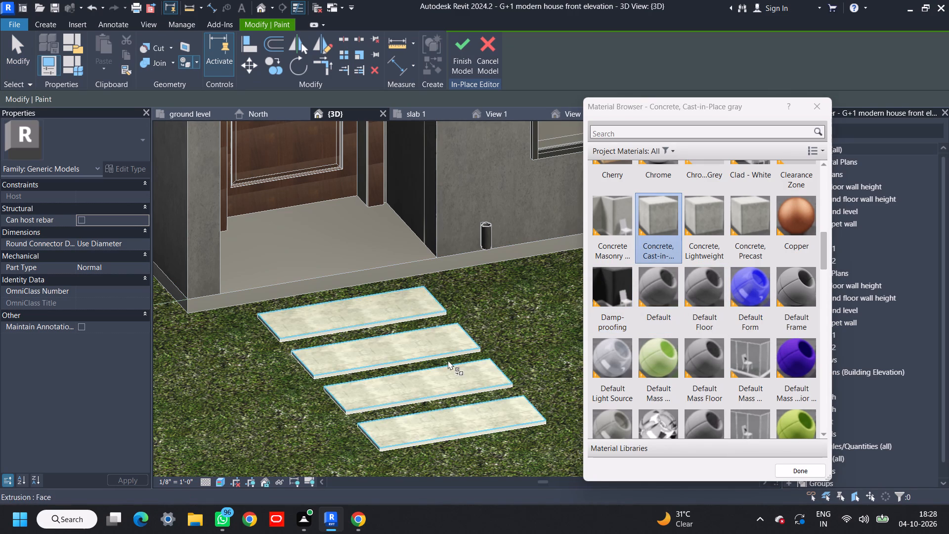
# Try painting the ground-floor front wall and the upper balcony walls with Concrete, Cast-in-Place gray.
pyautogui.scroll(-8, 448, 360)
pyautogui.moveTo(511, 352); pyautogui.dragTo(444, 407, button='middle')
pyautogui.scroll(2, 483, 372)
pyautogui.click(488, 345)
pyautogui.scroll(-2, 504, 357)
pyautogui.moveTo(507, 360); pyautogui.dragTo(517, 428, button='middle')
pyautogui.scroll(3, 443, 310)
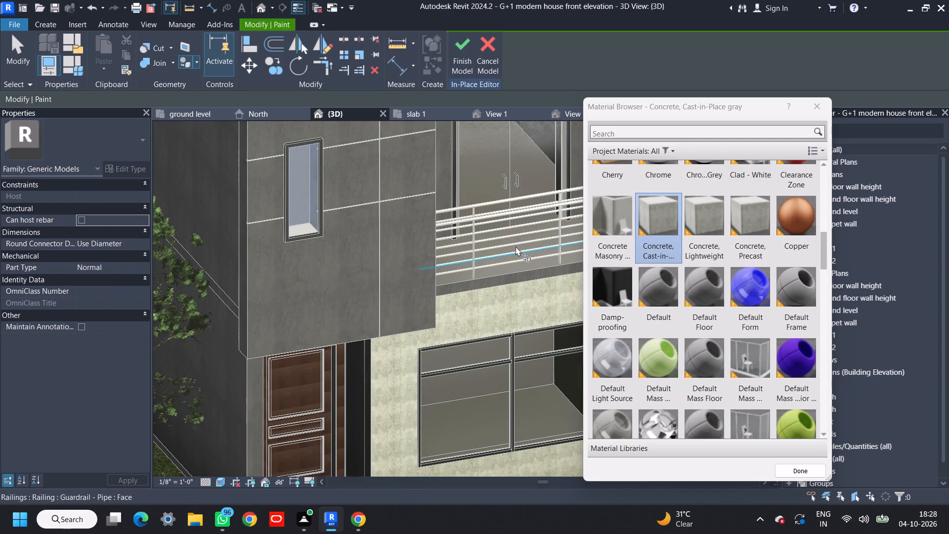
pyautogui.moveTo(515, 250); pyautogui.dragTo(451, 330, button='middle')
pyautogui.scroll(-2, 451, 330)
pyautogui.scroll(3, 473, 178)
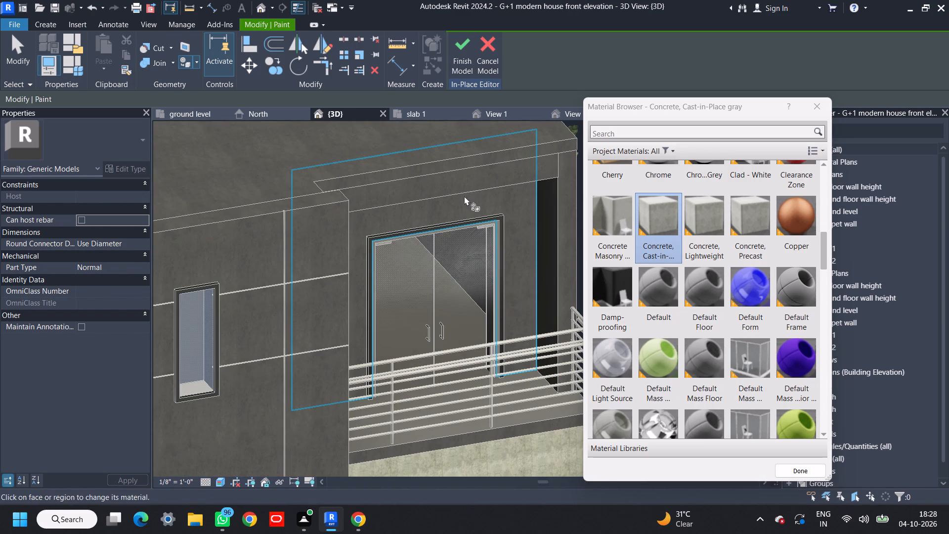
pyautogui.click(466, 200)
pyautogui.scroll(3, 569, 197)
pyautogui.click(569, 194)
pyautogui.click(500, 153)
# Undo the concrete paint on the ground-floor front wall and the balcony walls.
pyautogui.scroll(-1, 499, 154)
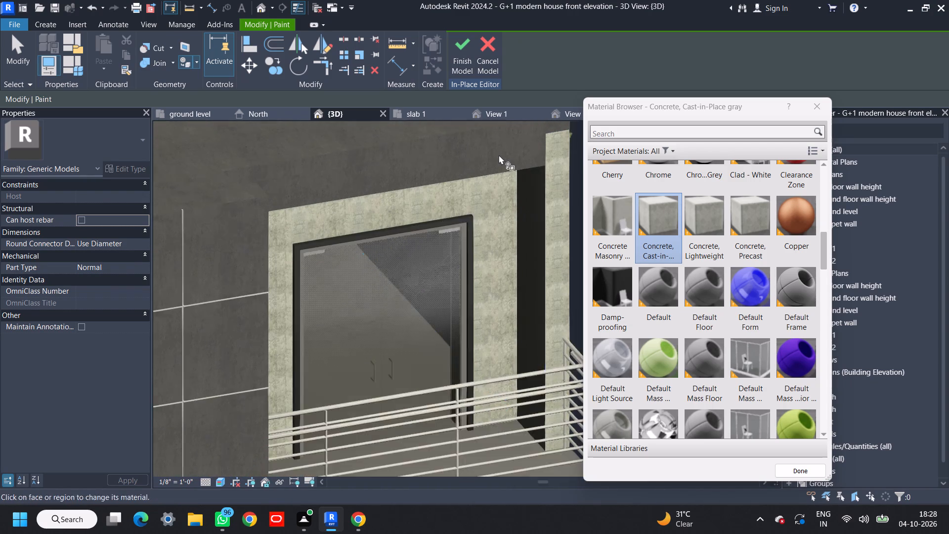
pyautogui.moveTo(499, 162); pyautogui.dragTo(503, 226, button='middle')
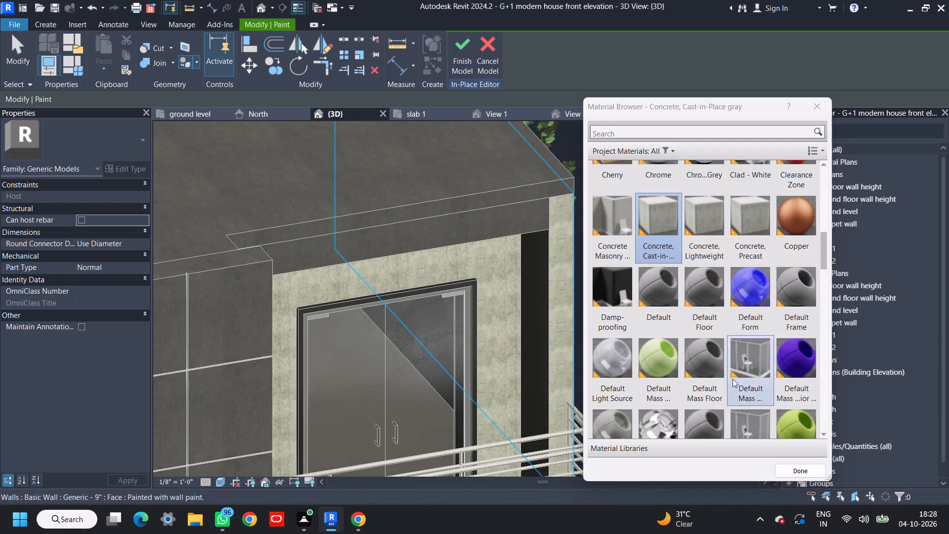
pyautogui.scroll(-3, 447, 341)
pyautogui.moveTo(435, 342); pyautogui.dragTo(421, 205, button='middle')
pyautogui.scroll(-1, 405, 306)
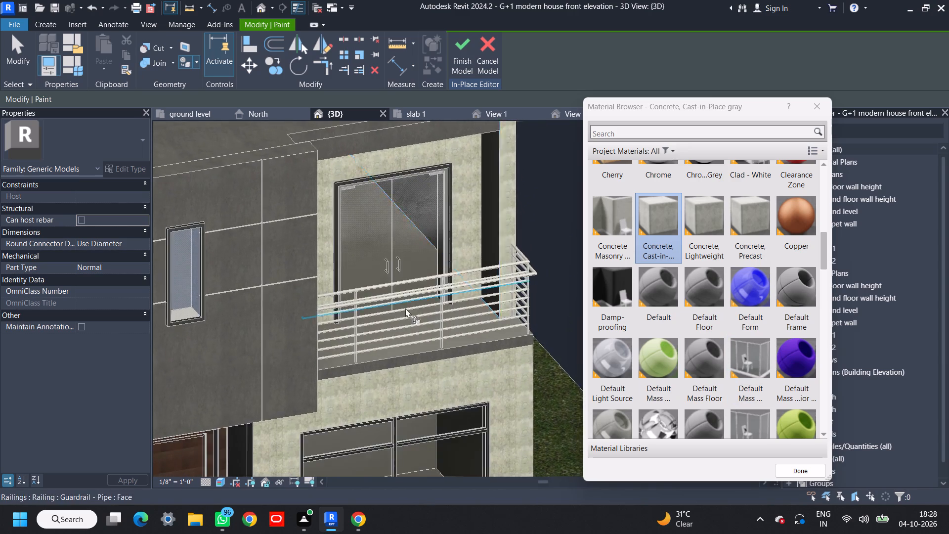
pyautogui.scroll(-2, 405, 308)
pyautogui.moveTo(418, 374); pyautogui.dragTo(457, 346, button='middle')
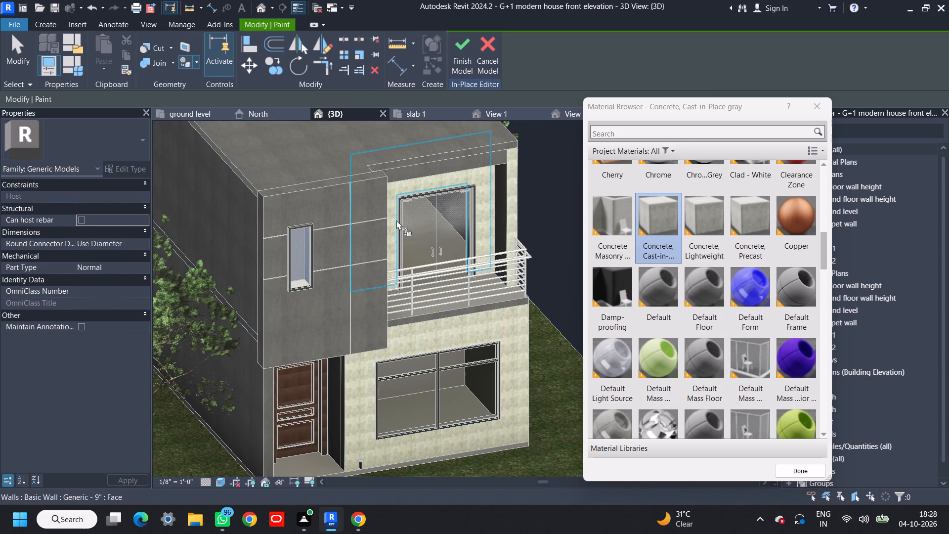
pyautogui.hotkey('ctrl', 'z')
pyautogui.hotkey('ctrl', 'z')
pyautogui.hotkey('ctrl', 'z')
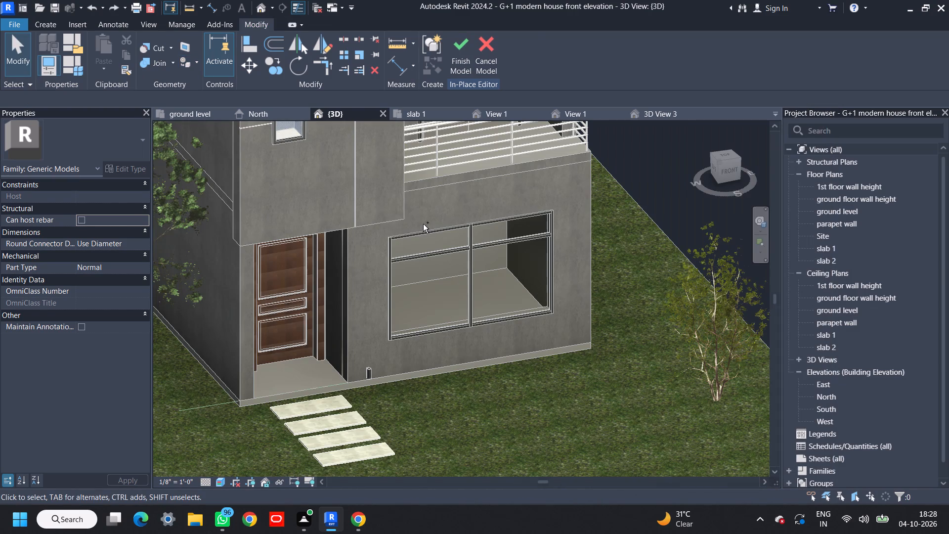
# Finish the in-place model of the entrance slabs.
pyautogui.scroll(-2, 474, 281)
pyautogui.moveTo(499, 316); pyautogui.dragTo(509, 376, button='middle')
pyautogui.scroll(4, 462, 413)
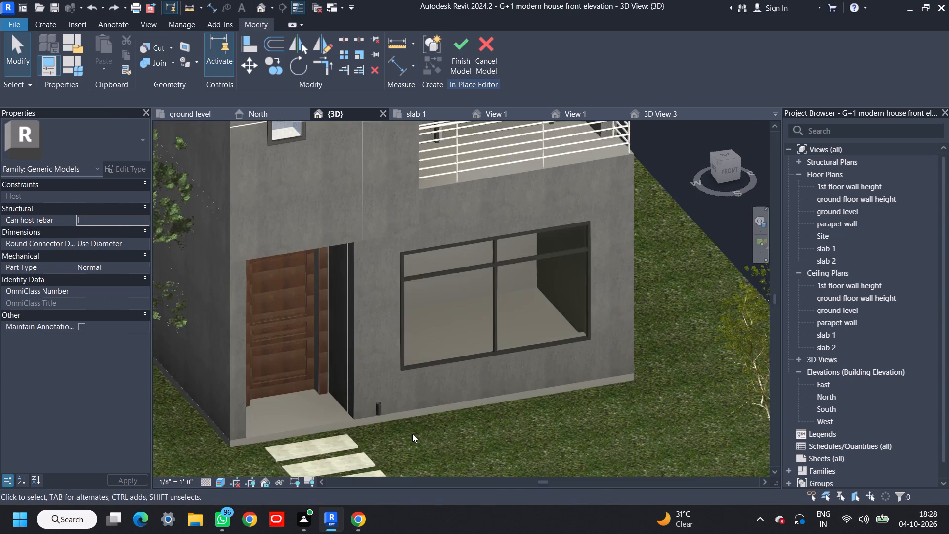
pyautogui.scroll(4, 412, 434)
pyautogui.scroll(-3, 324, 418)
pyautogui.moveTo(392, 411); pyautogui.dragTo(580, 362, button='middle')
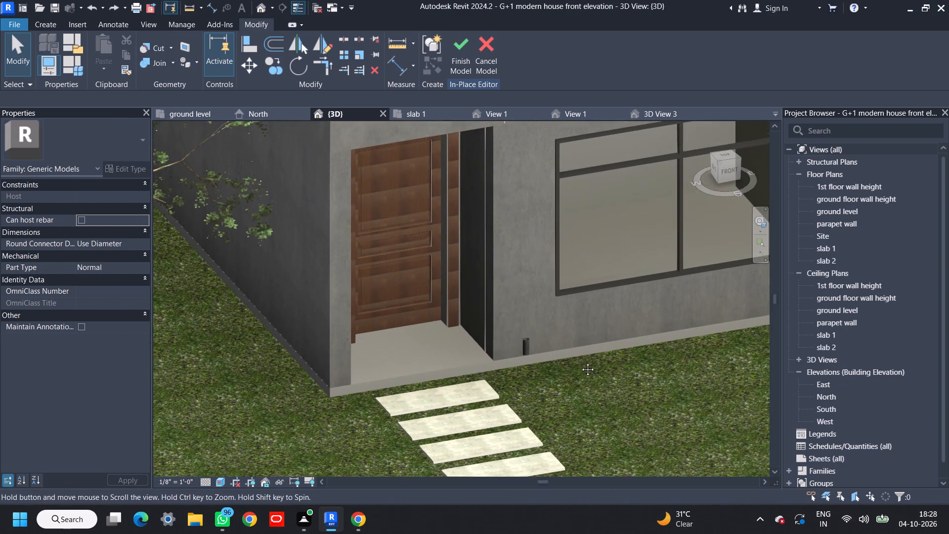
pyautogui.moveTo(580, 362); pyautogui.dragTo(577, 362, button='middle')
pyautogui.scroll(4, 386, 384)
pyautogui.click(379, 364)
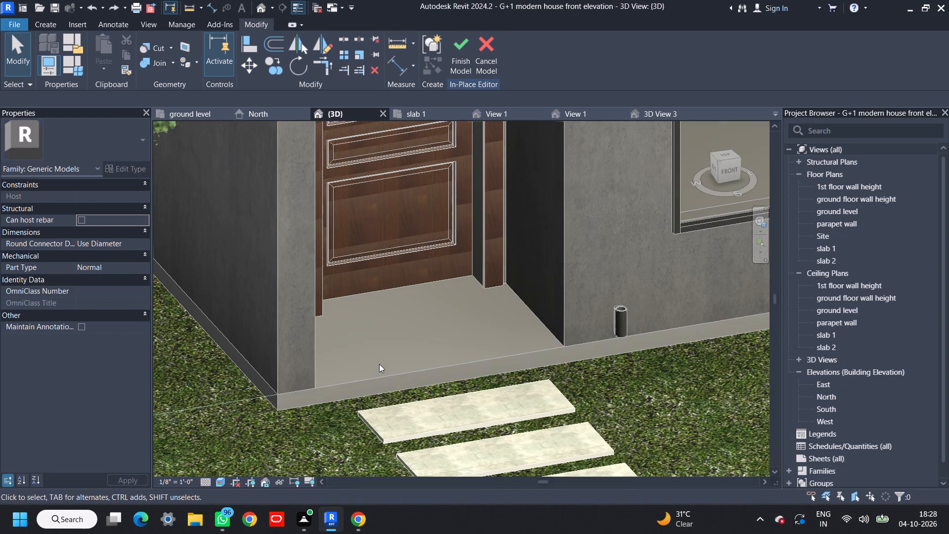
pyautogui.click(458, 61)
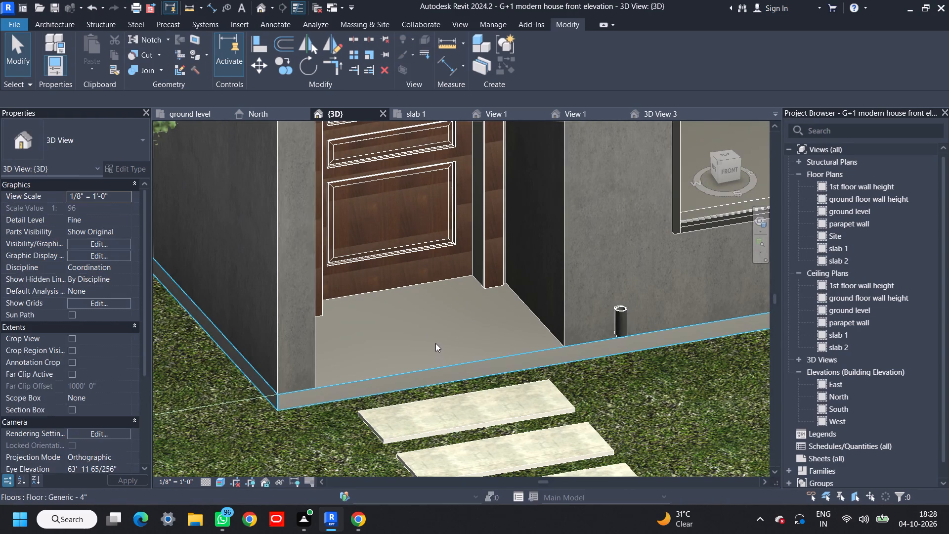
# Open the boundary of the ground level Generic - 4" floor for editing in the ground level plan with the Line tool.
pyautogui.click(435, 343)
pyautogui.scroll(-3, 442, 343)
pyautogui.moveTo(476, 343); pyautogui.dragTo(441, 356, button='middle')
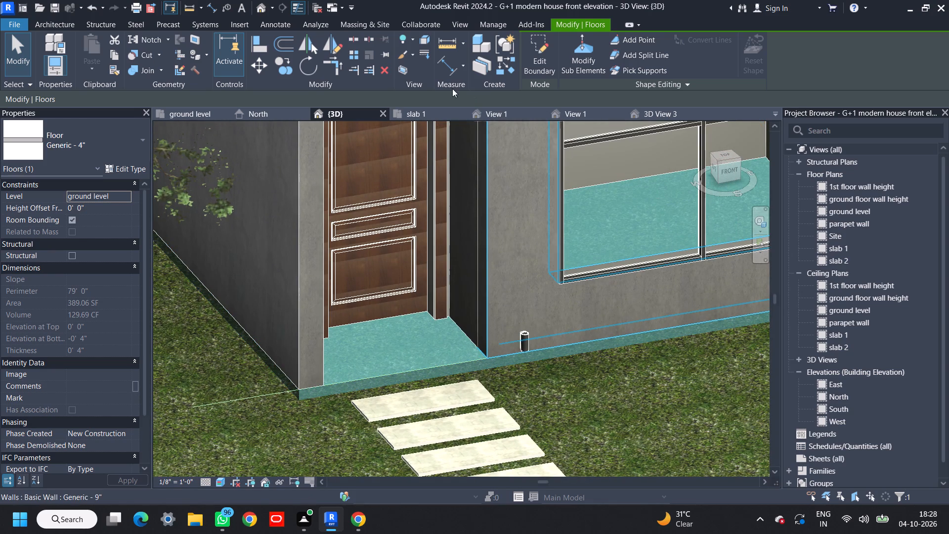
pyautogui.click(530, 63)
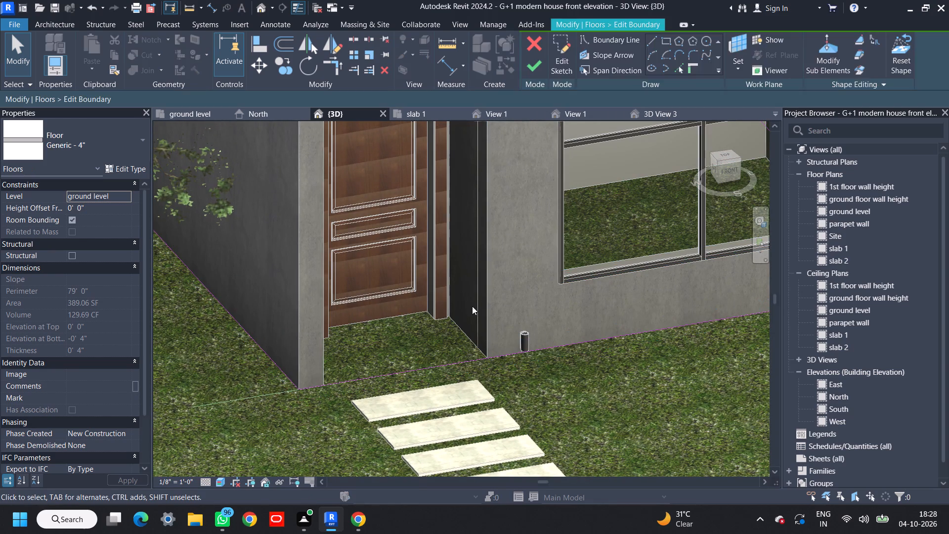
pyautogui.click(188, 120)
pyautogui.click(192, 110)
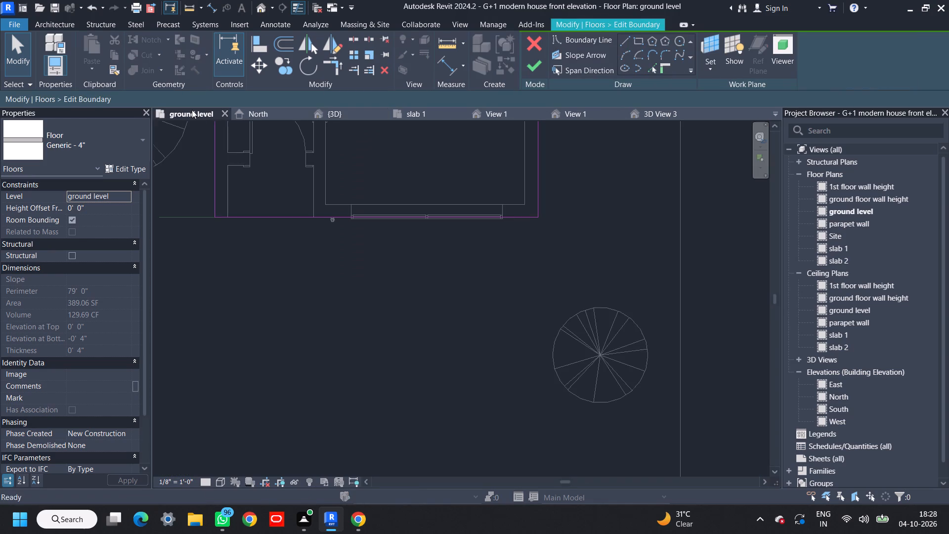
pyautogui.moveTo(325, 235); pyautogui.dragTo(371, 326, button='middle')
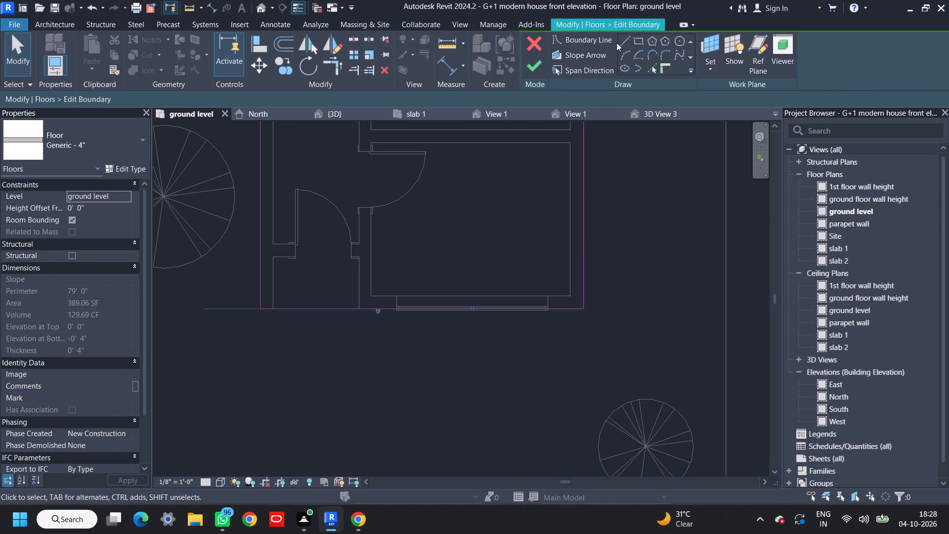
pyautogui.click(630, 41)
pyautogui.scroll(9, 290, 290)
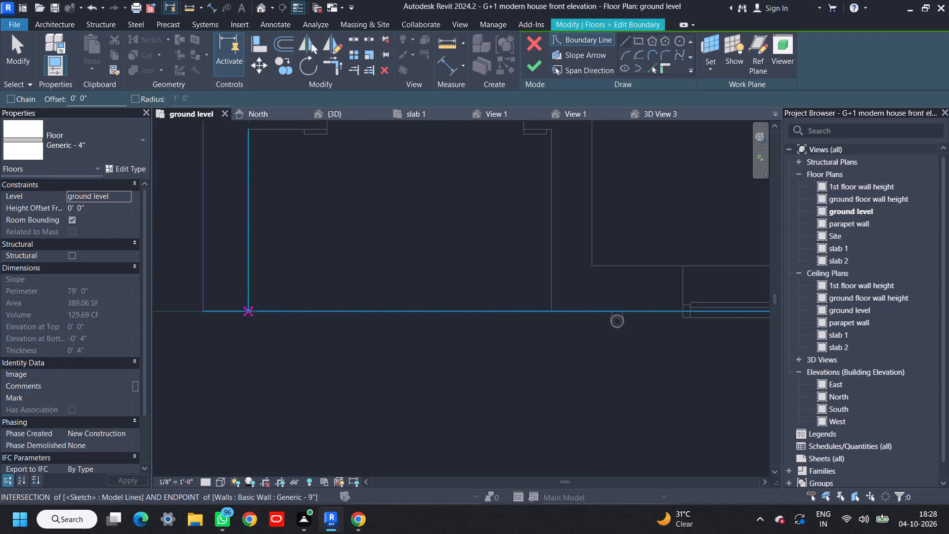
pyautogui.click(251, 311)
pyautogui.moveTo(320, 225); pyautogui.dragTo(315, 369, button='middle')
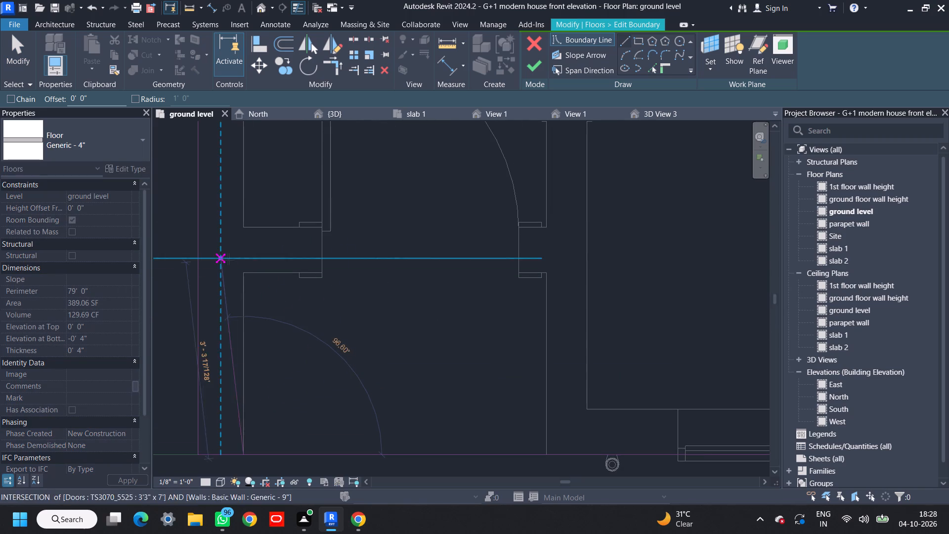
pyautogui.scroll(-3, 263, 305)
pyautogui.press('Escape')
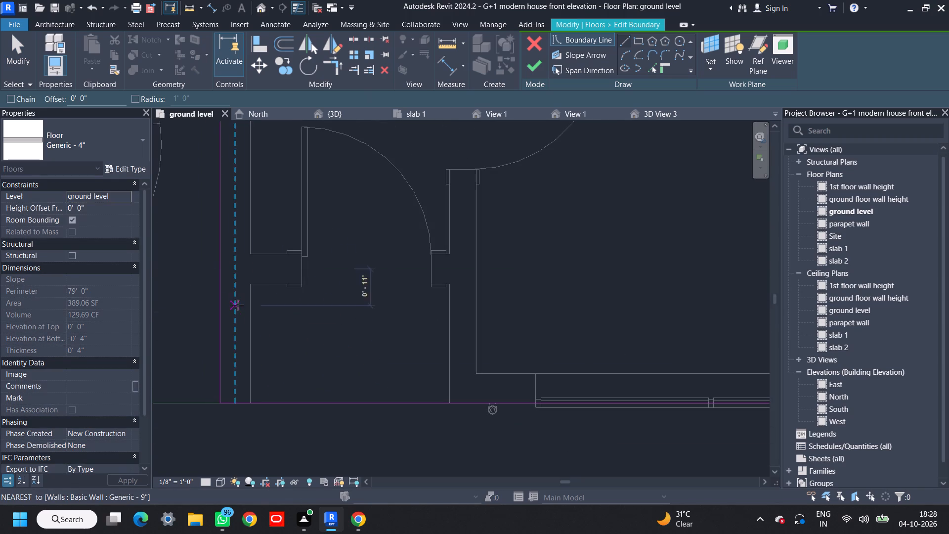
# Draw new floor boundary lines: about 5'-9" along the entrance door wall, about 2'-3" down the recess side, then along the front wall's inner face to the far edge.
pyautogui.click(222, 286)
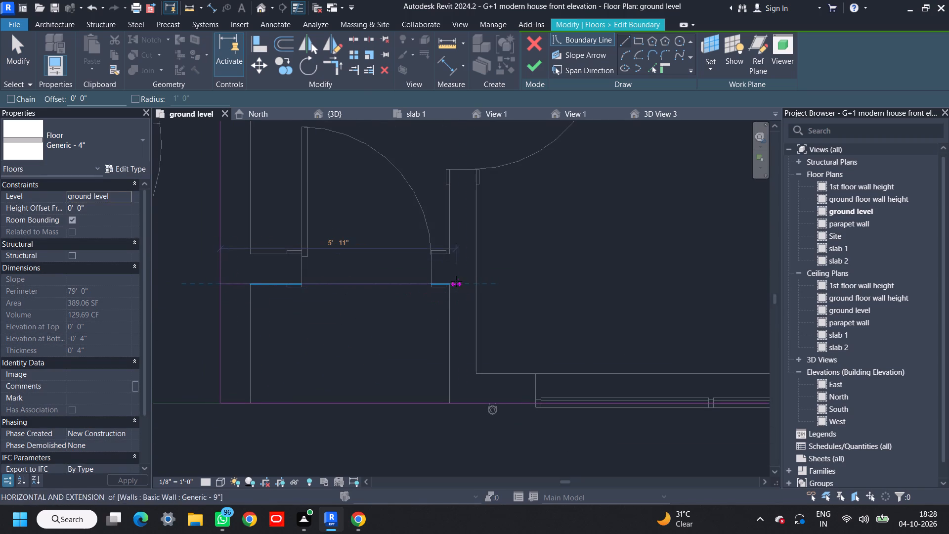
pyautogui.click(448, 284)
pyautogui.click(448, 280)
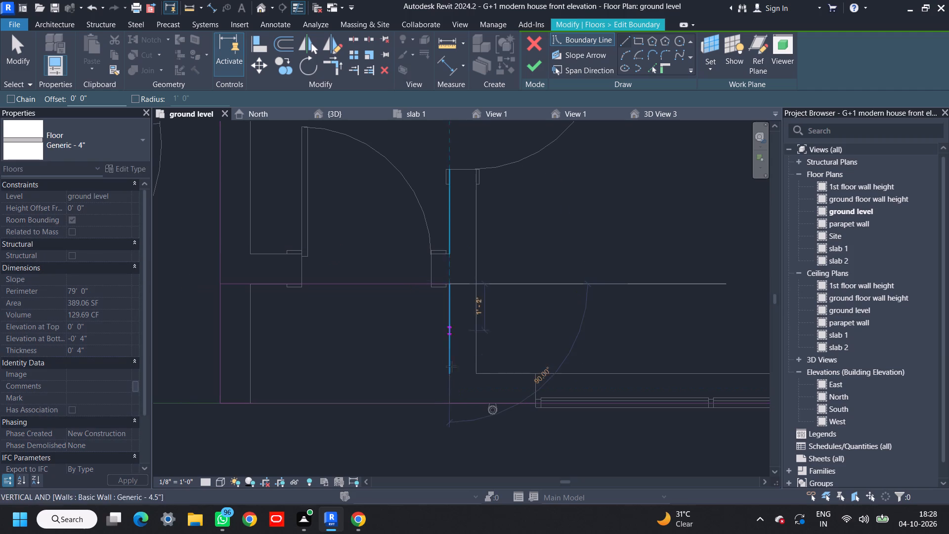
pyautogui.click(451, 375)
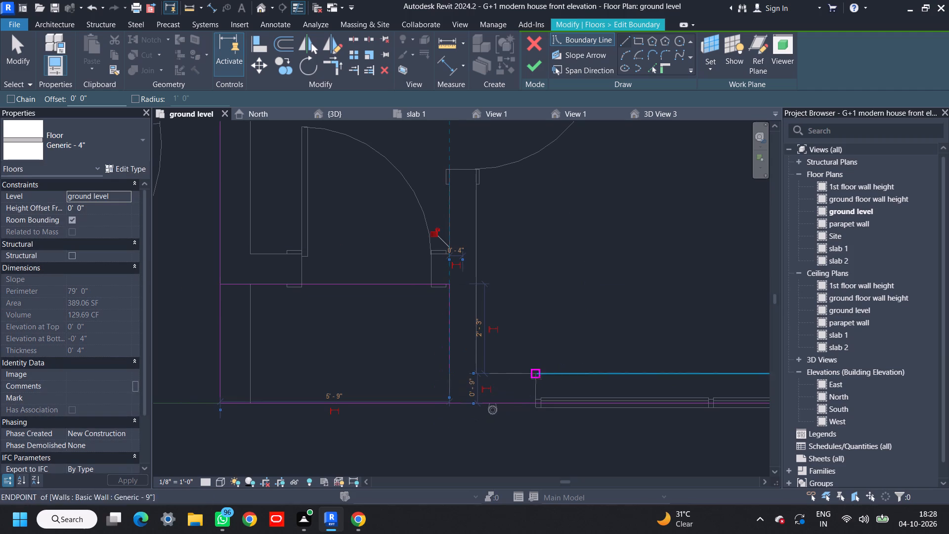
pyautogui.click(447, 371)
pyautogui.scroll(-5, 521, 375)
pyautogui.moveTo(575, 368); pyautogui.dragTo(362, 377, button='middle')
pyautogui.scroll(3, 491, 389)
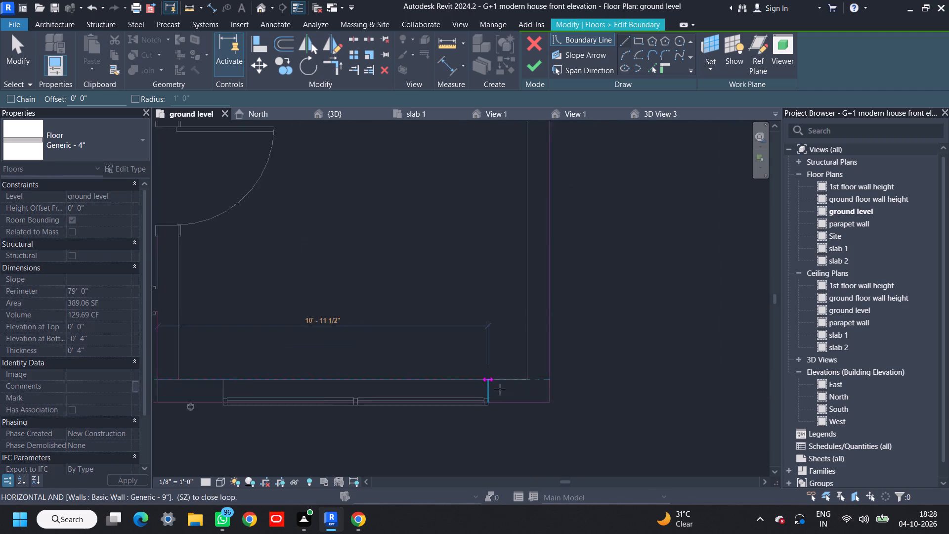
pyautogui.scroll(1, 500, 389)
pyautogui.click(560, 375)
pyautogui.moveTo(569, 373); pyautogui.dragTo(578, 373, button='middle')
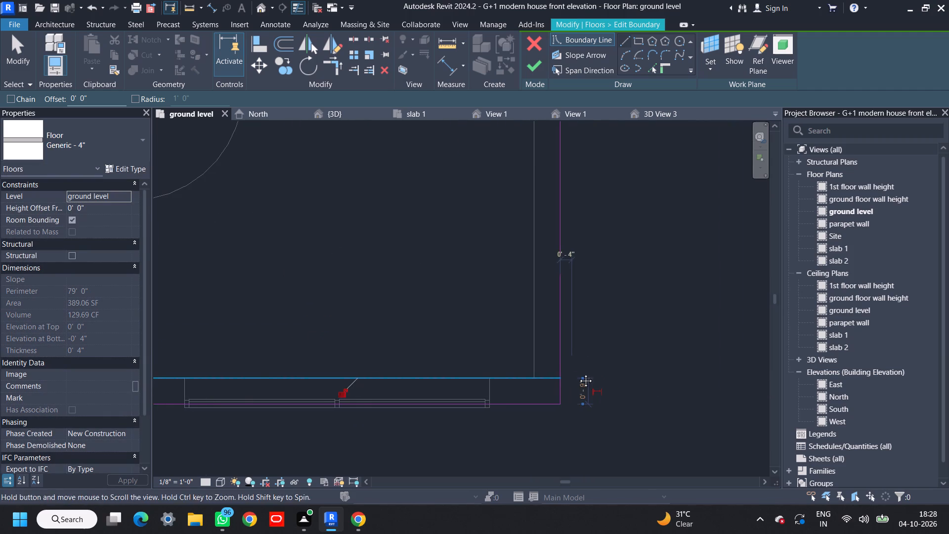
pyautogui.moveTo(578, 373); pyautogui.dragTo(598, 370, button='middle')
pyautogui.press('Escape')
pyautogui.press('Escape')
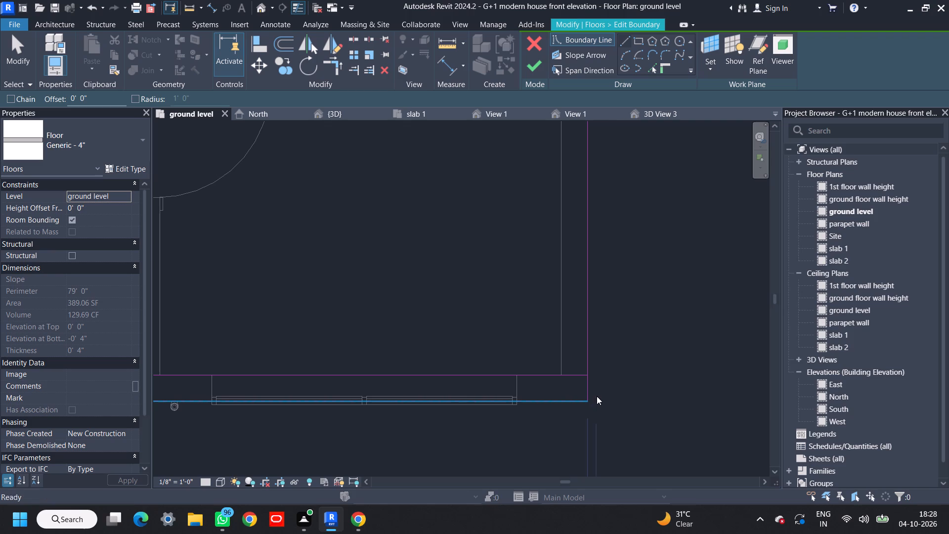
# Shorten the floor boundary's outer side line to the new line's end and delete the old front boundary line.
pyautogui.click(587, 397)
pyautogui.moveTo(587, 402); pyautogui.dragTo(587, 381)
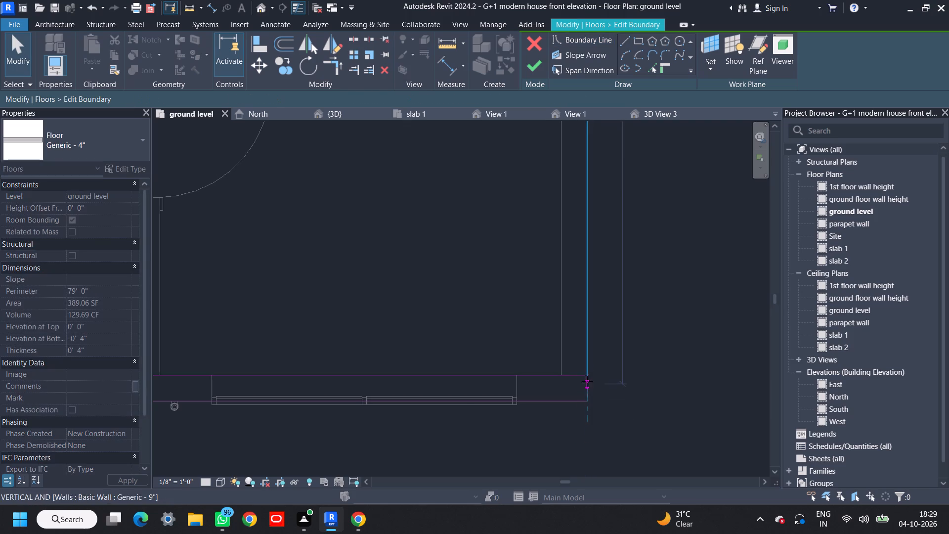
pyautogui.moveTo(587, 381); pyautogui.dragTo(588, 376)
pyautogui.press('Escape')
pyautogui.click(572, 404)
pyautogui.press('Delete')
# Trim the entrance-side boundary line to the new line along the door wall and finish the floor boundary edit.
pyautogui.scroll(-4, 540, 425)
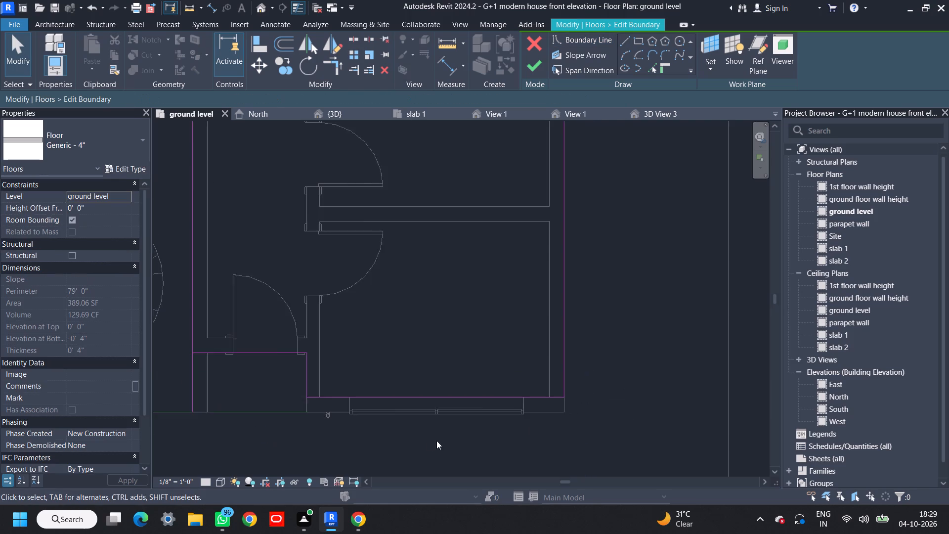
pyautogui.moveTo(429, 441); pyautogui.dragTo(576, 411, button='middle')
pyautogui.scroll(3, 458, 394)
pyautogui.scroll(3, 282, 340)
pyautogui.click(277, 339)
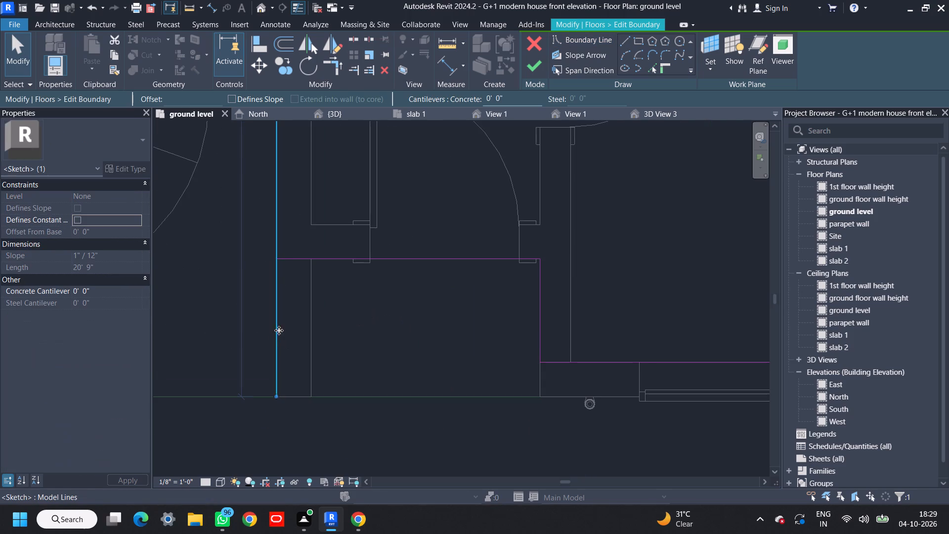
pyautogui.click(333, 64)
pyautogui.click(279, 164)
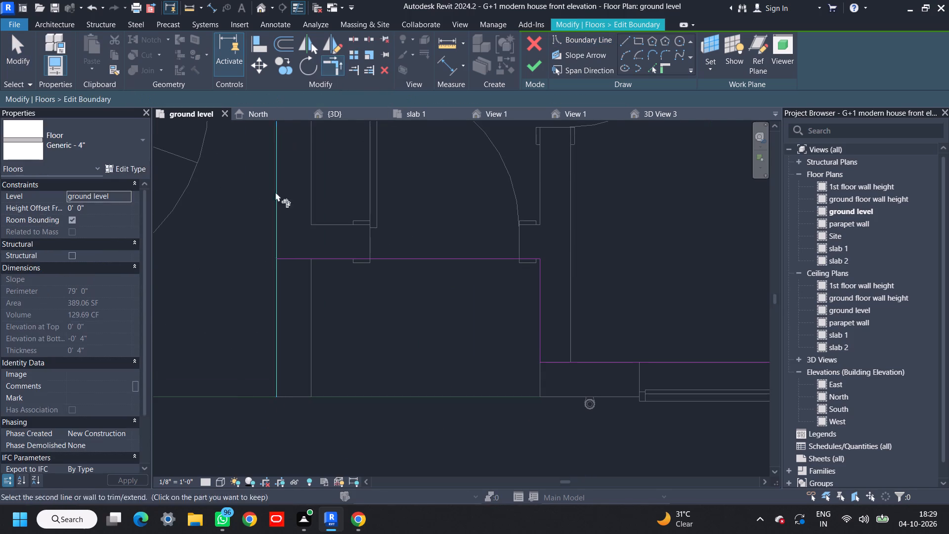
pyautogui.click(301, 267)
pyautogui.click(302, 261)
pyautogui.click(270, 225)
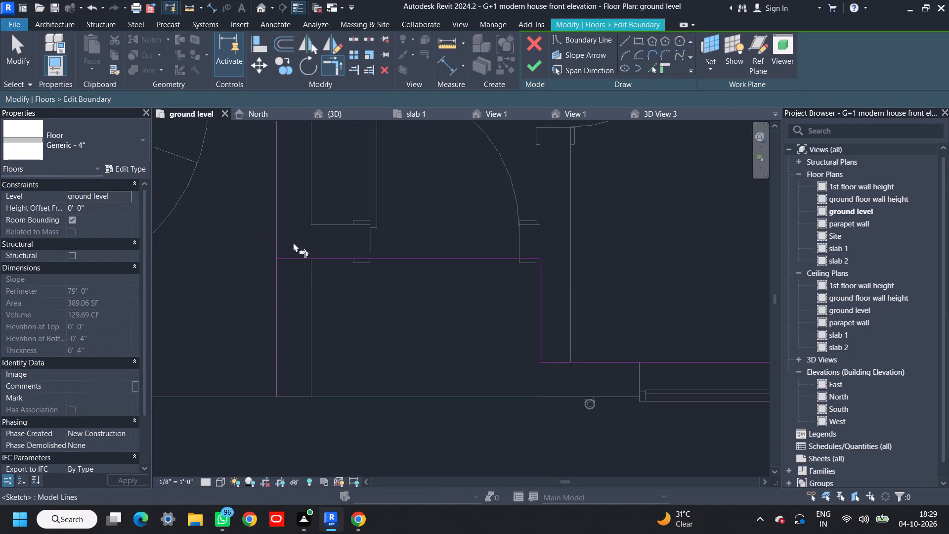
pyautogui.click(281, 227)
pyautogui.click(298, 254)
pyautogui.scroll(-3, 347, 288)
pyautogui.moveTo(427, 318); pyautogui.dragTo(391, 334, button='middle')
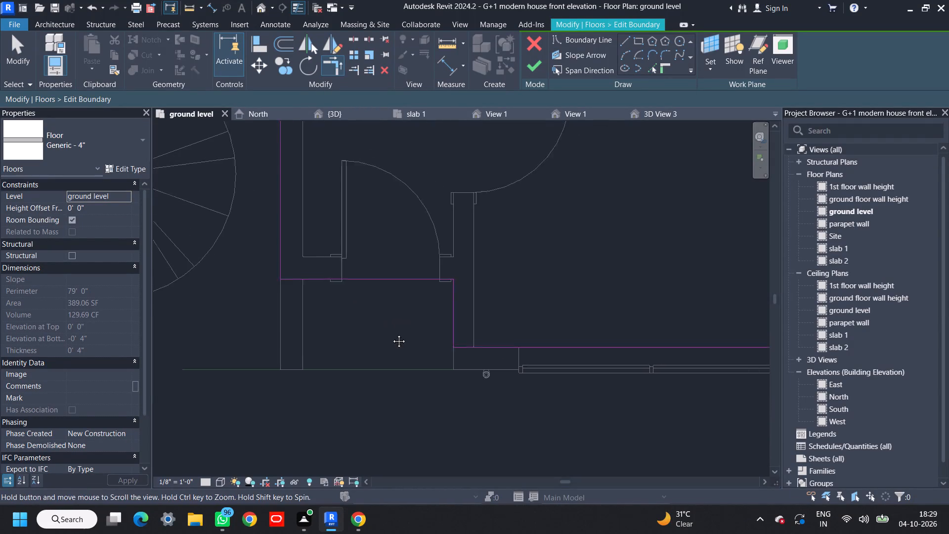
pyautogui.moveTo(391, 334); pyautogui.dragTo(384, 335, button='middle')
pyautogui.click(529, 66)
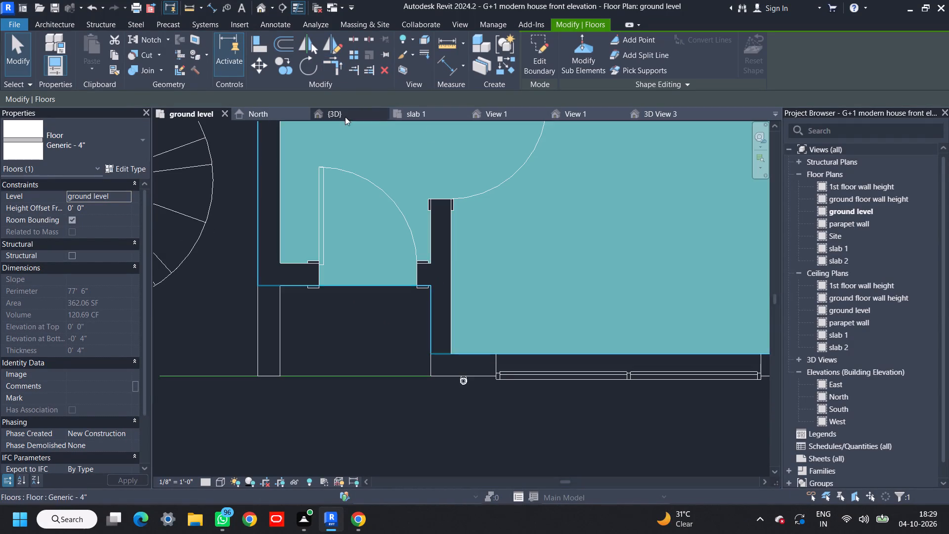
# In the {3D} view, set the base offset of the ground-floor window wall and the side wall beside the entrance to -4".
pyautogui.click(344, 115)
pyautogui.scroll(-4, 434, 333)
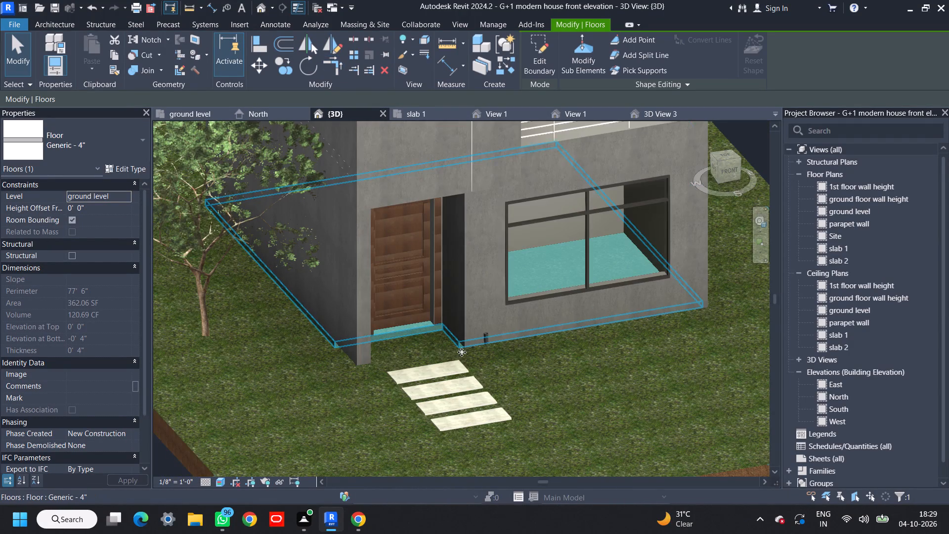
pyautogui.scroll(3, 517, 353)
pyautogui.press('Escape')
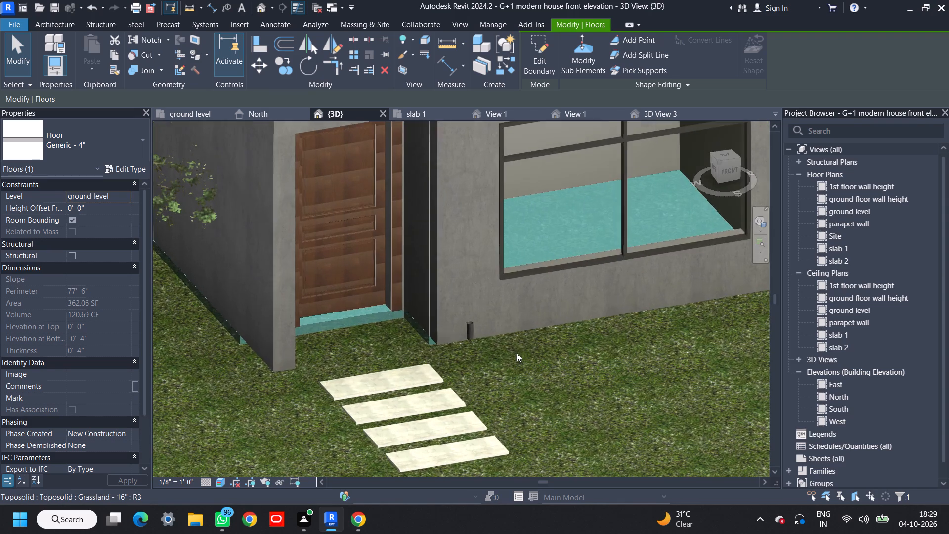
pyautogui.click(502, 330)
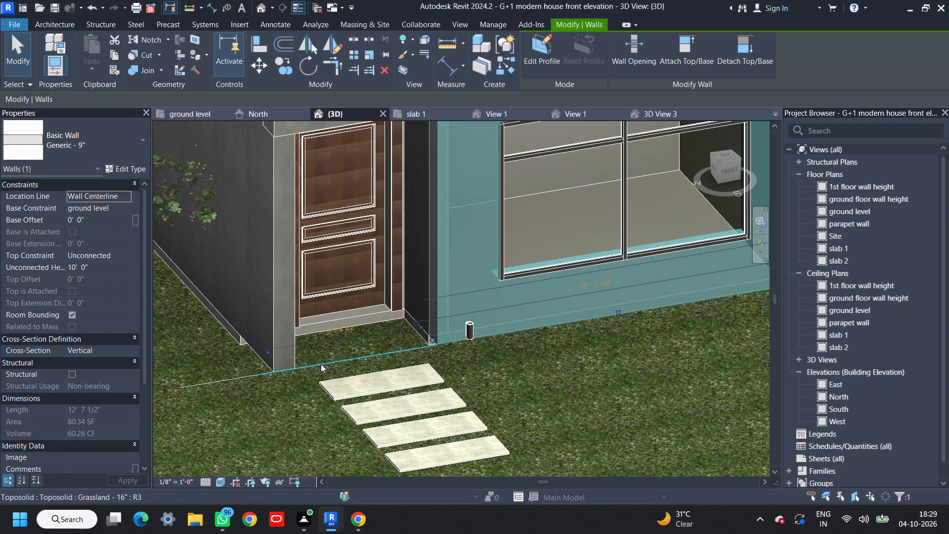
pyautogui.keyDown('ctrl'); pyautogui.click(274, 360); pyautogui.keyUp('ctrl')
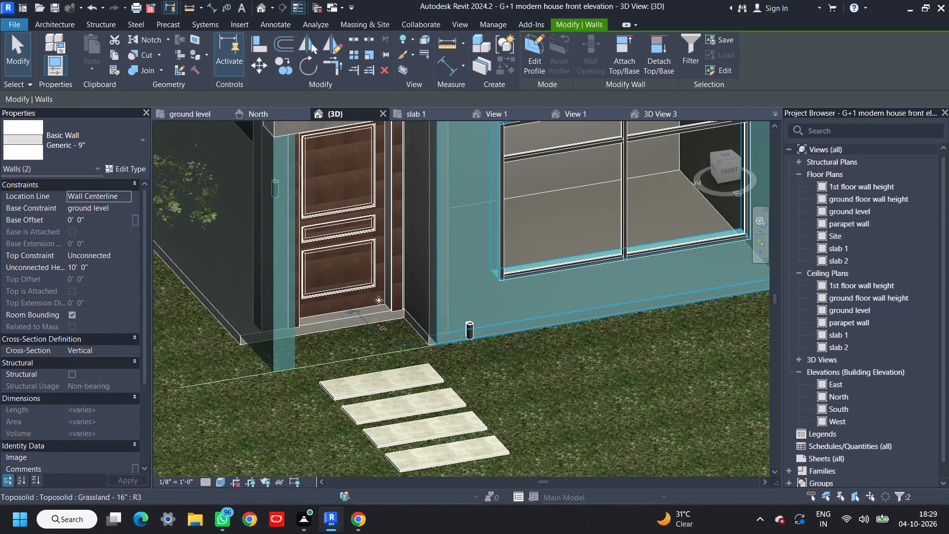
pyautogui.click(92, 217)
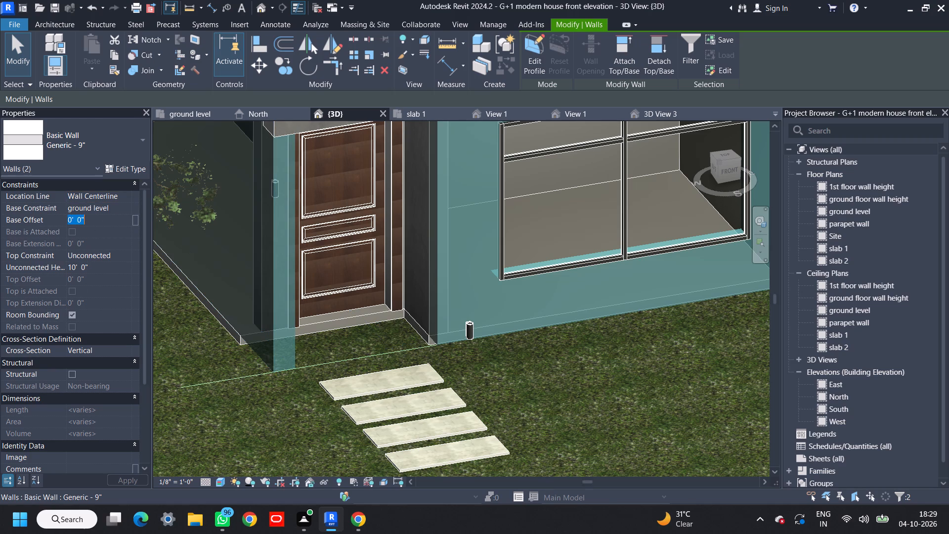
pyautogui.press('-')
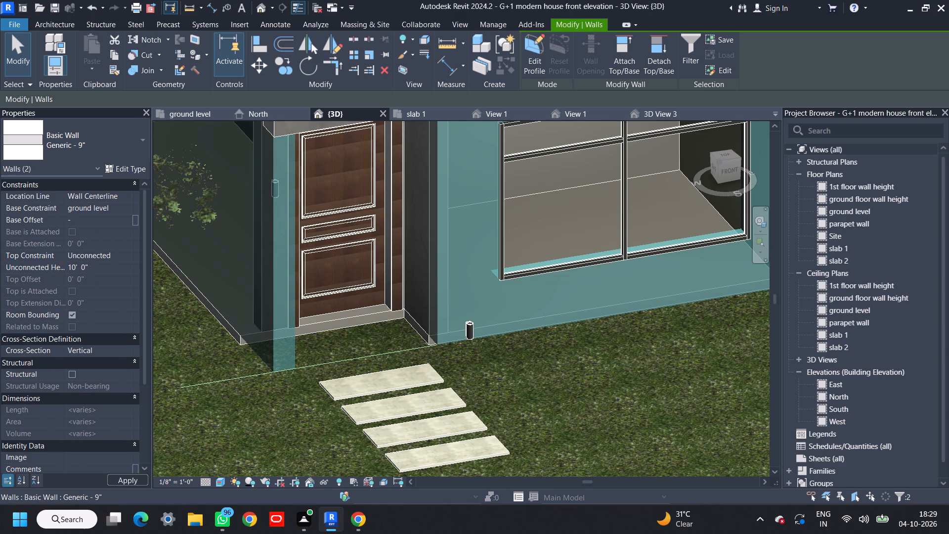
pyautogui.write('4"')
pyautogui.press('Return')
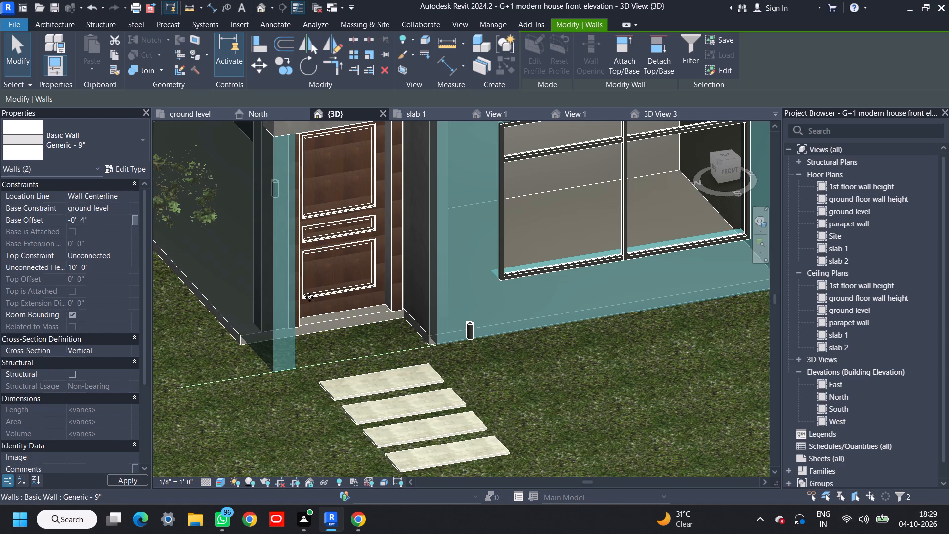
pyautogui.scroll(-4, 447, 335)
pyautogui.moveTo(587, 356); pyautogui.dragTo(550, 372, button='middle')
pyautogui.press('Escape')
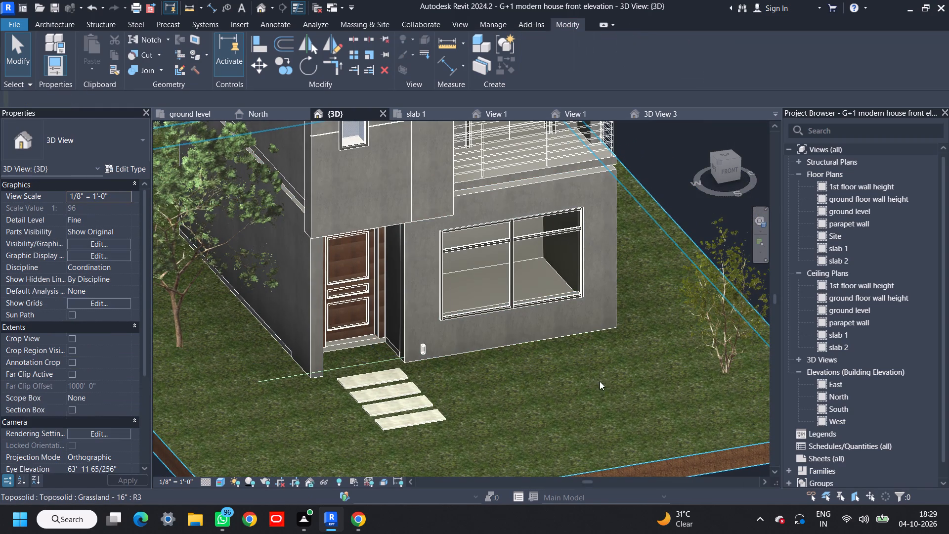
# Switch back to the ground level floor plan.
pyautogui.scroll(3, 385, 368)
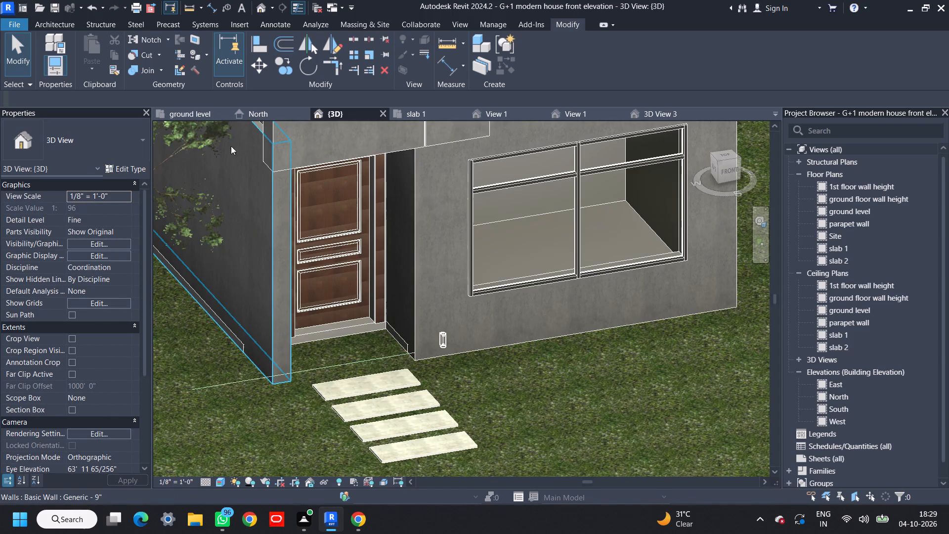
pyautogui.click(189, 113)
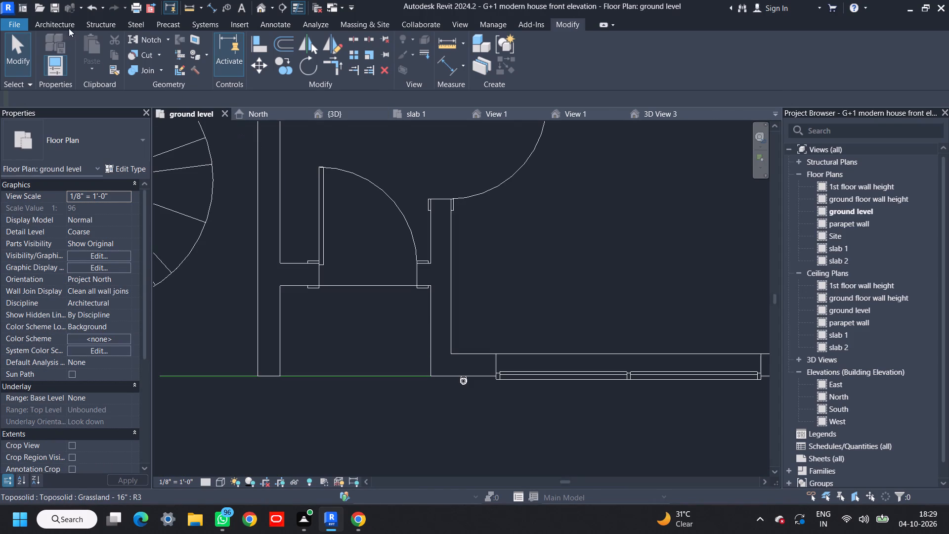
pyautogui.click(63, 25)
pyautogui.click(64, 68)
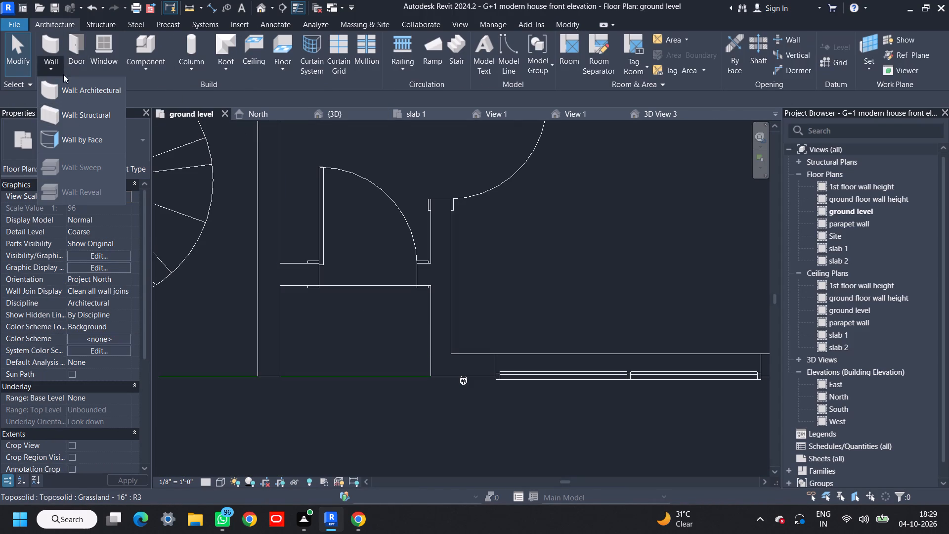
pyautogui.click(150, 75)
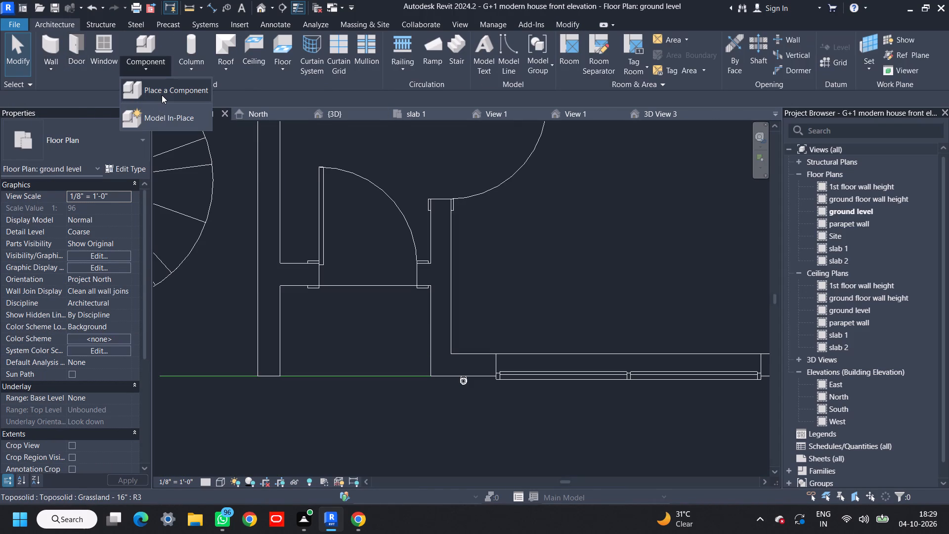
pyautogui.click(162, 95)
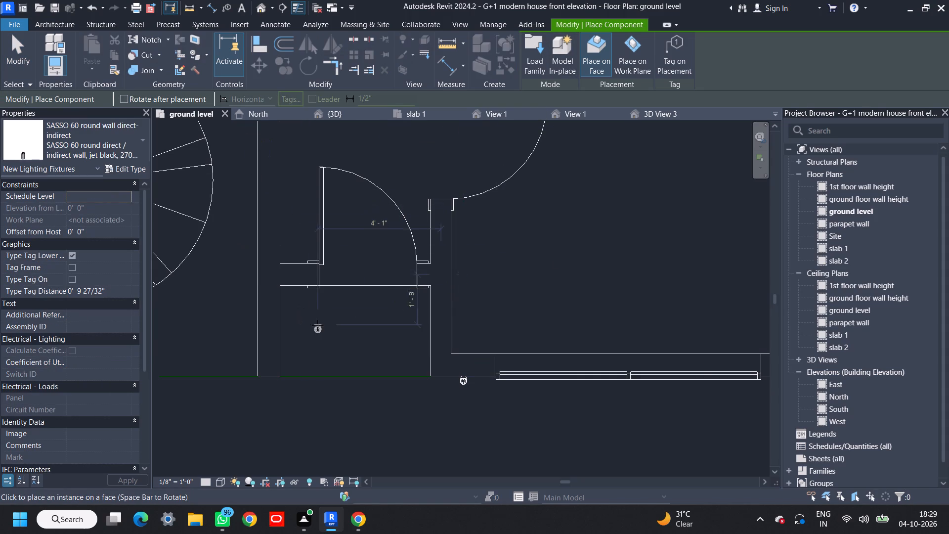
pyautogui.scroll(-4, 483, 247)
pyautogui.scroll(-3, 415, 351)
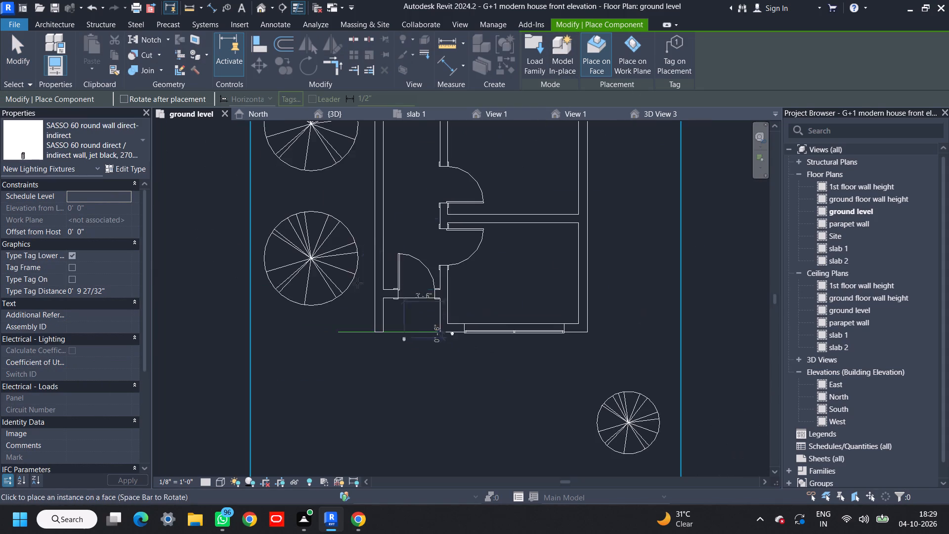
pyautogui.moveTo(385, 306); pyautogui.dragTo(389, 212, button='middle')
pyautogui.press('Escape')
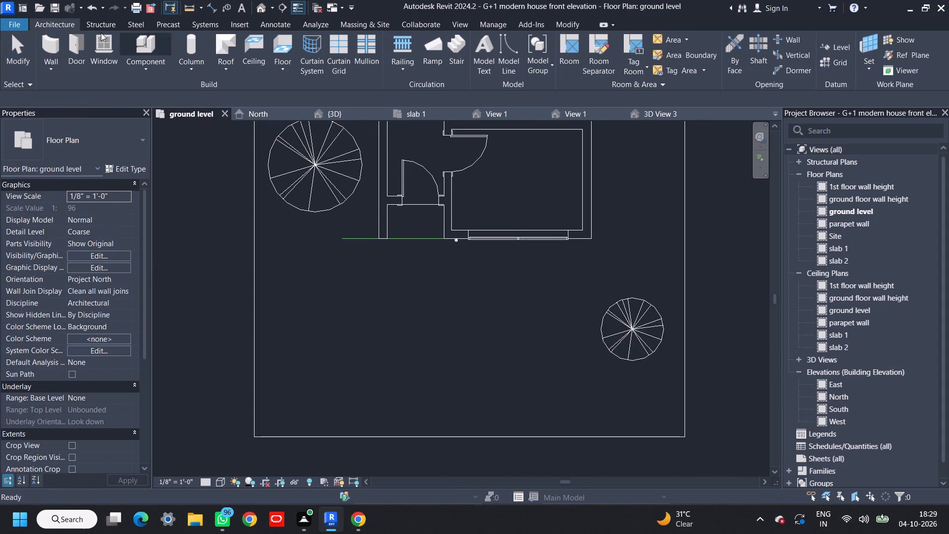
# Start a new in-place model in the Generic Models category, keeping the suggested name.
pyautogui.click(149, 69)
pyautogui.click(168, 111)
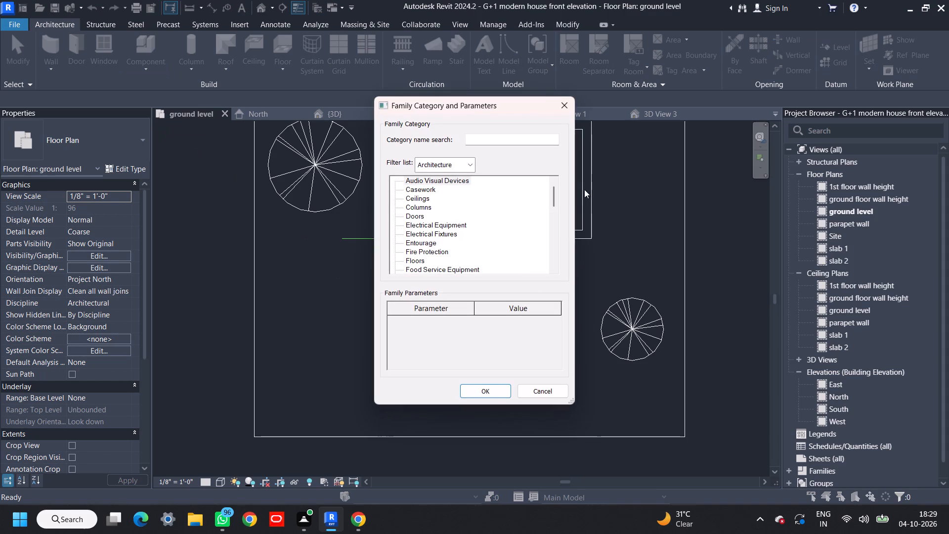
pyautogui.scroll(-6, 422, 246)
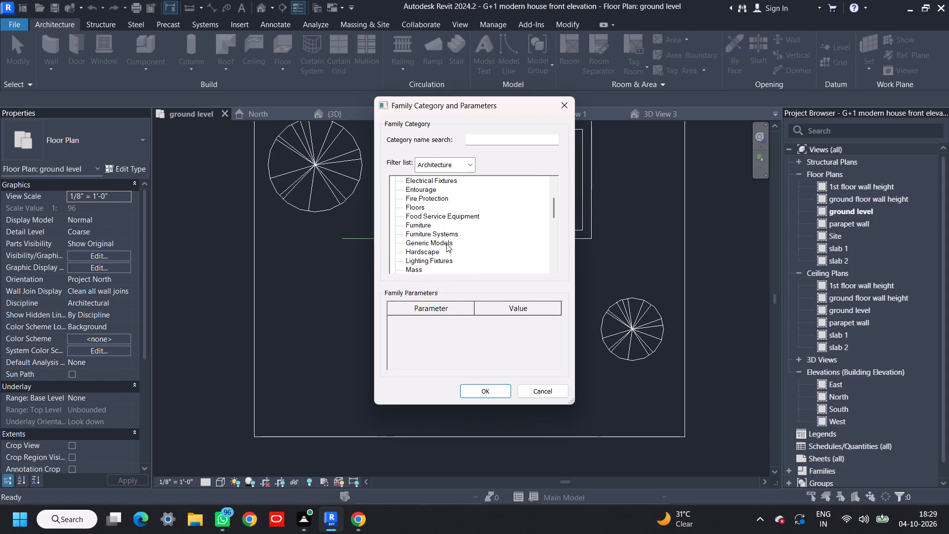
pyautogui.click(447, 241)
pyautogui.click(479, 393)
pyautogui.click(472, 274)
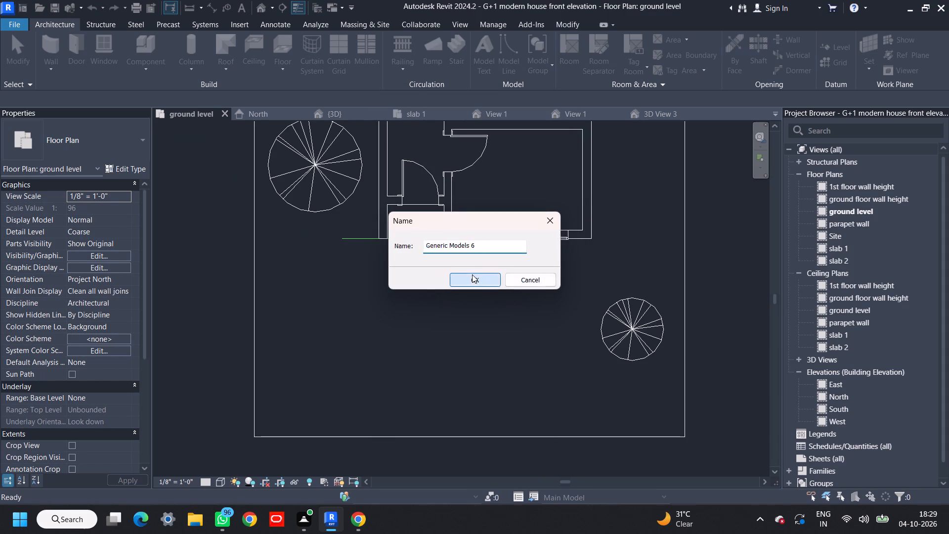
# Using the lawn toposolid's surface as work plane, sketch a rectangular extrusion profile about 5'-0" wide filling the recess before the entrance door.
pyautogui.click(729, 67)
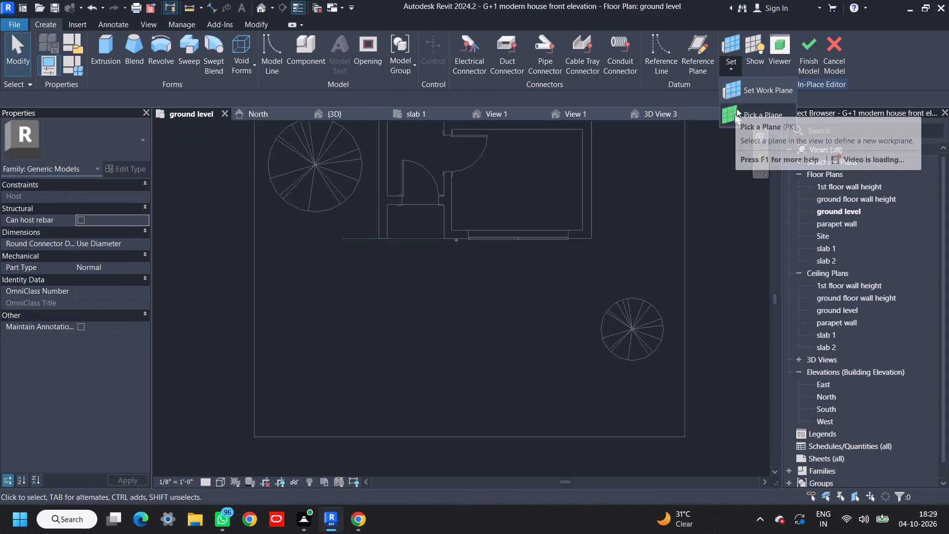
pyautogui.click(736, 108)
pyautogui.click(356, 330)
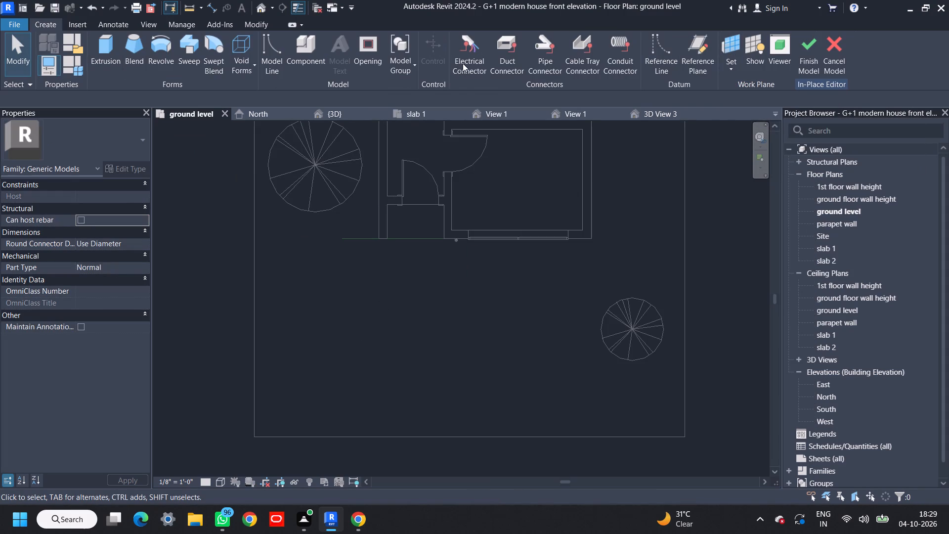
pyautogui.click(104, 53)
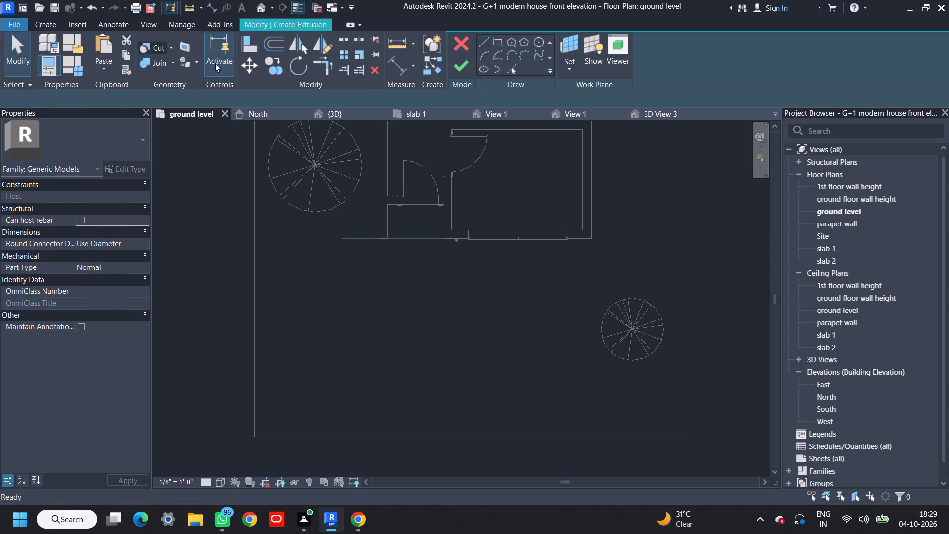
pyautogui.click(497, 41)
pyautogui.scroll(9, 404, 209)
pyautogui.click(353, 186)
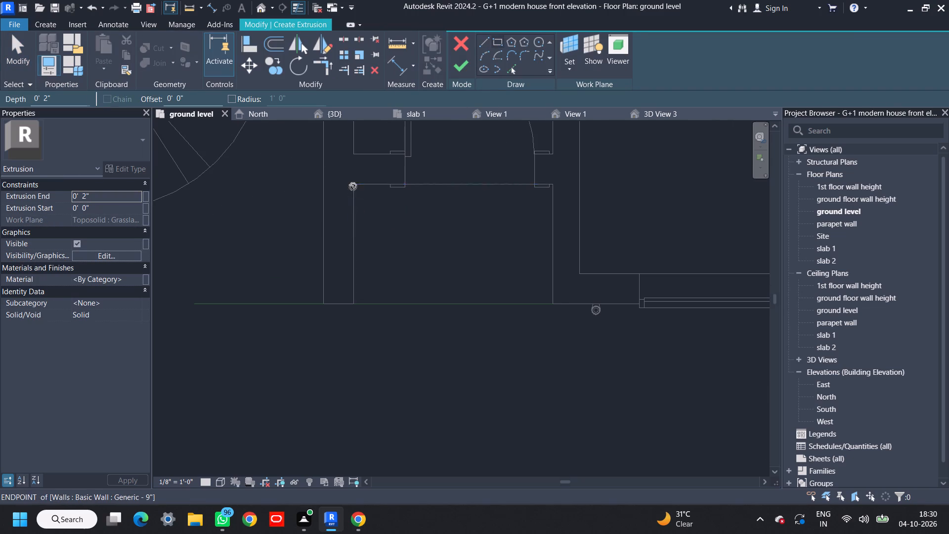
pyautogui.click(557, 305)
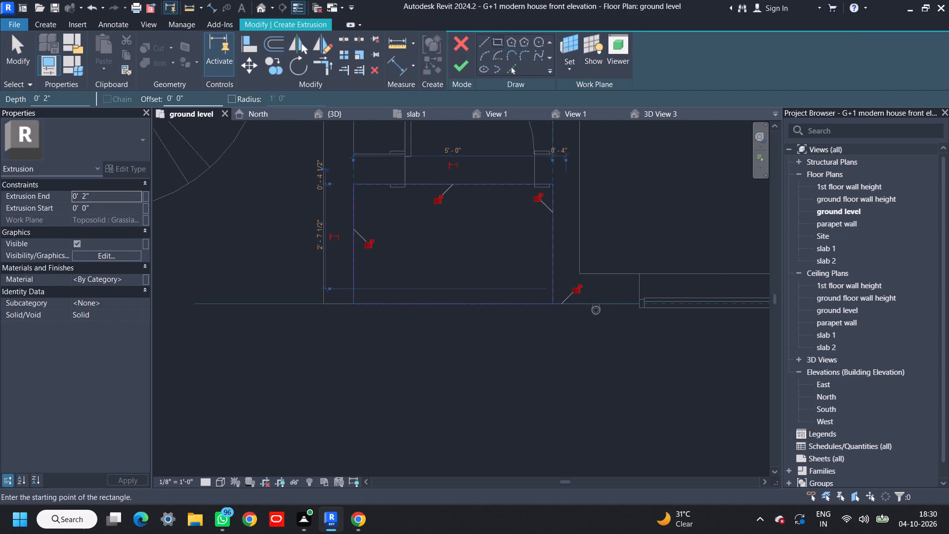
# Set the extrusion depth to -4" and finish the entrance slab's sketch.
pyautogui.moveTo(193, 96); pyautogui.dragTo(156, 99)
pyautogui.press('4')
pyautogui.press('BackSpace')
pyautogui.press('BackSpace')
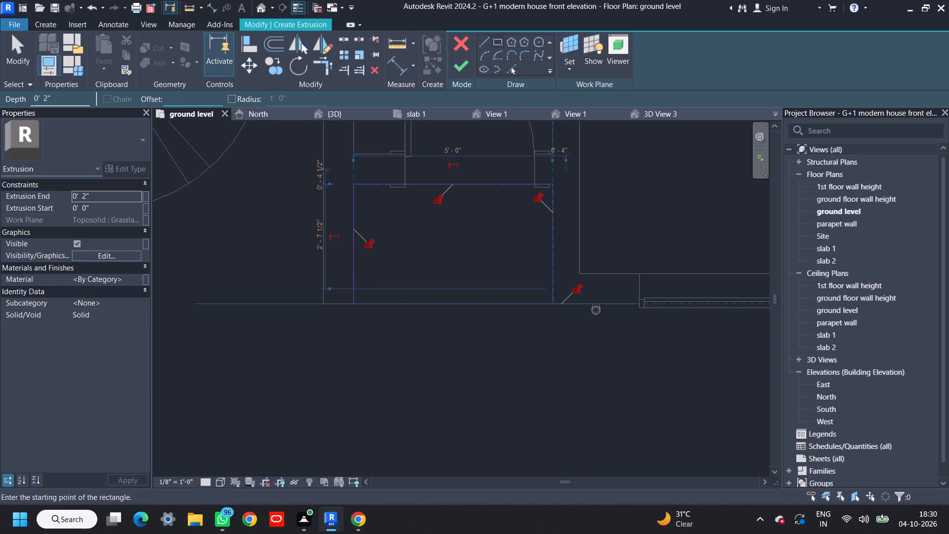
pyautogui.click(73, 97)
pyautogui.click(177, 95)
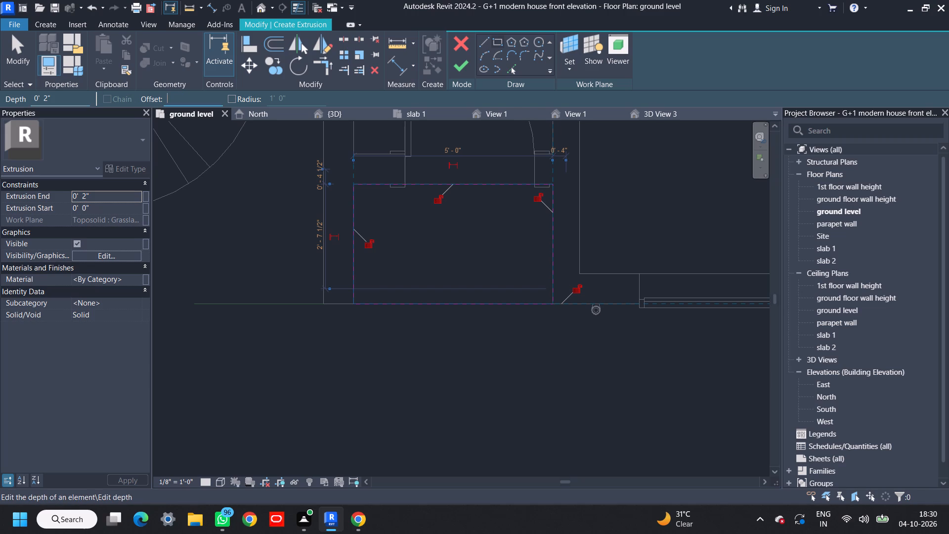
pyautogui.click(57, 99)
pyautogui.moveTo(57, 98); pyautogui.dragTo(4, 100)
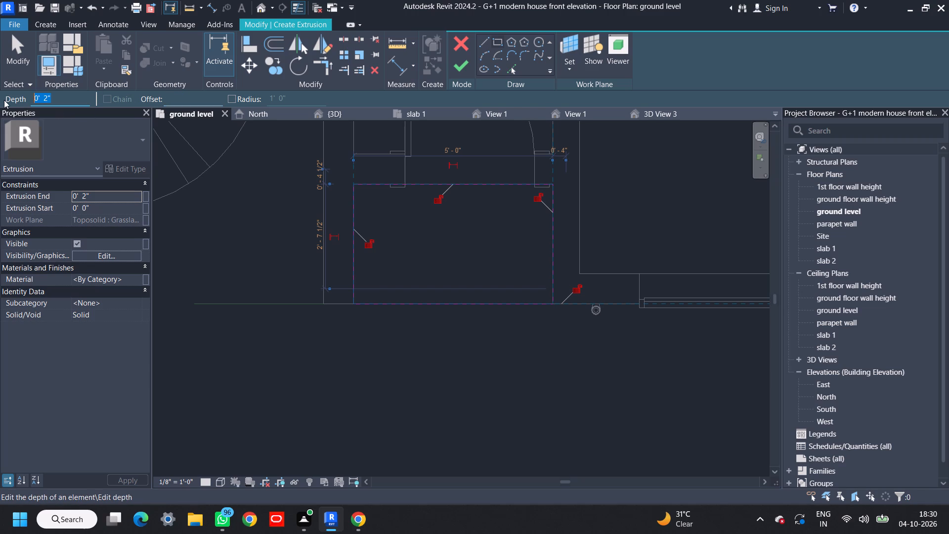
pyautogui.write('*-')
pyautogui.press('BackSpace')
pyautogui.press('BackSpace')
pyautogui.write('-"')
pyautogui.press('BackSpace')
pyautogui.write('4"')
pyautogui.press('Return')
pyautogui.click(463, 62)
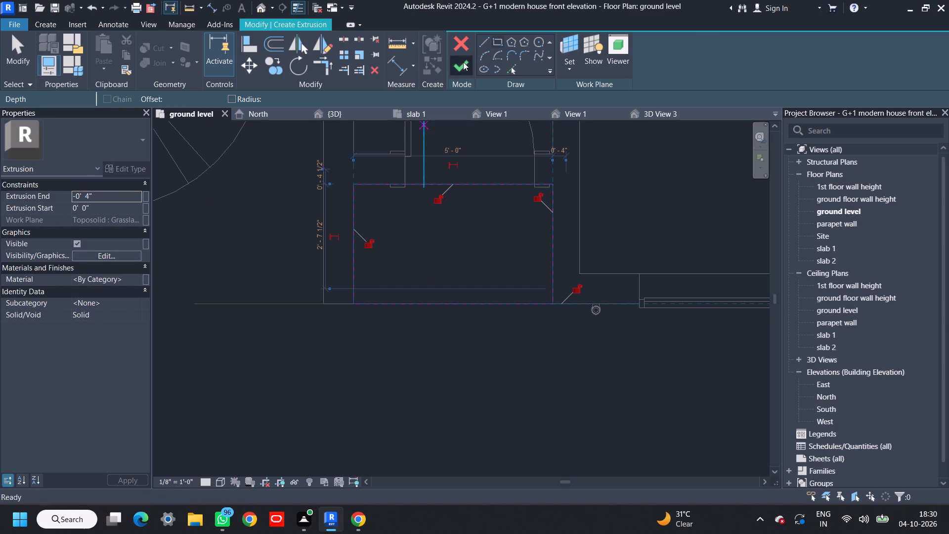
# In the {3D} view, set the entrance slab's extrusion start to 4".
pyautogui.click(370, 119)
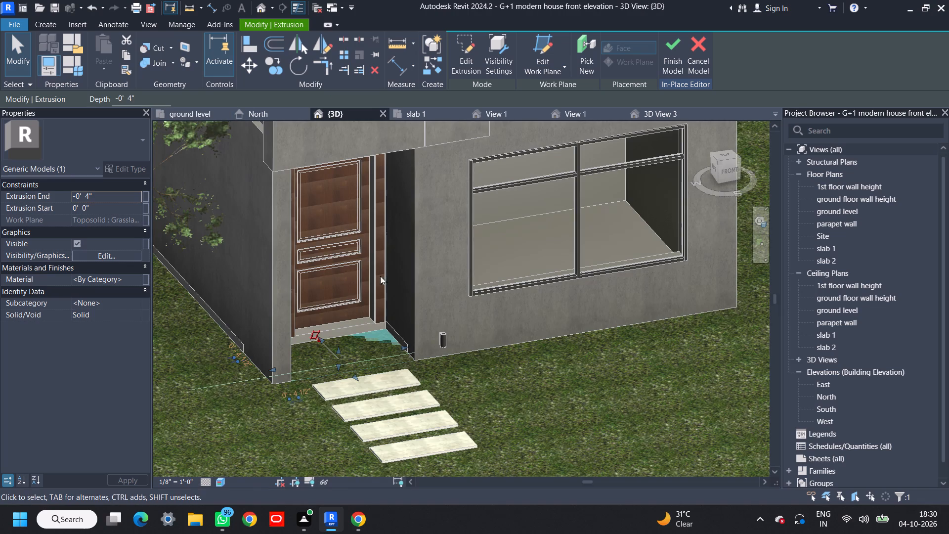
pyautogui.scroll(7, 394, 374)
pyautogui.scroll(-3, 413, 369)
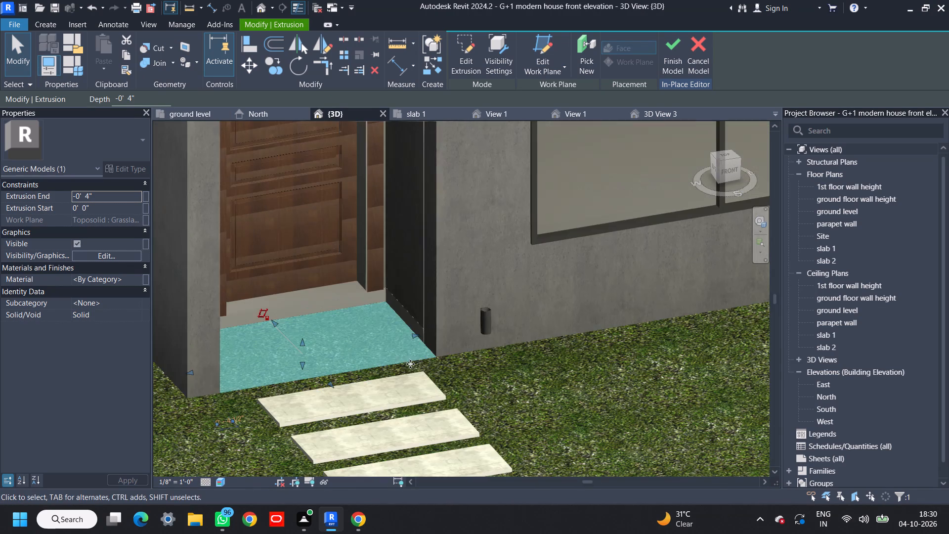
pyautogui.click(98, 209)
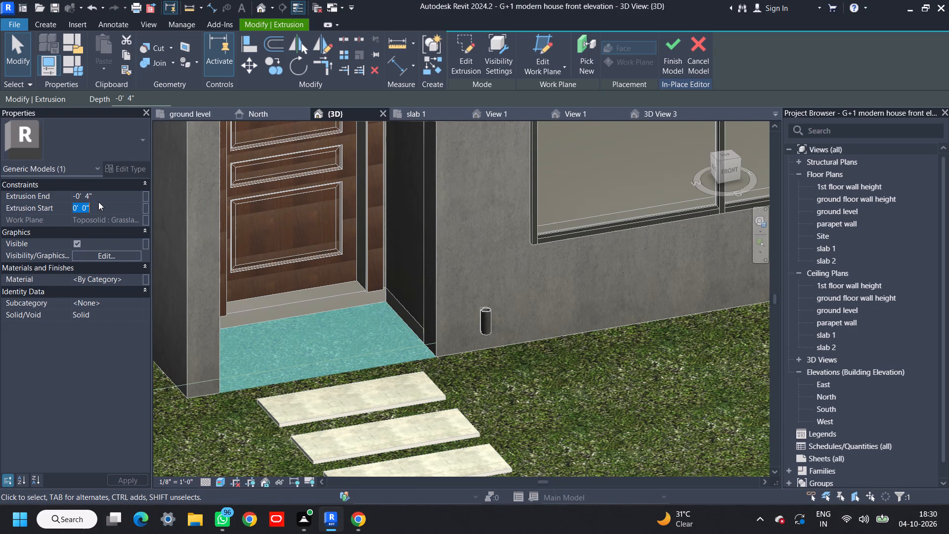
pyautogui.write('4"')
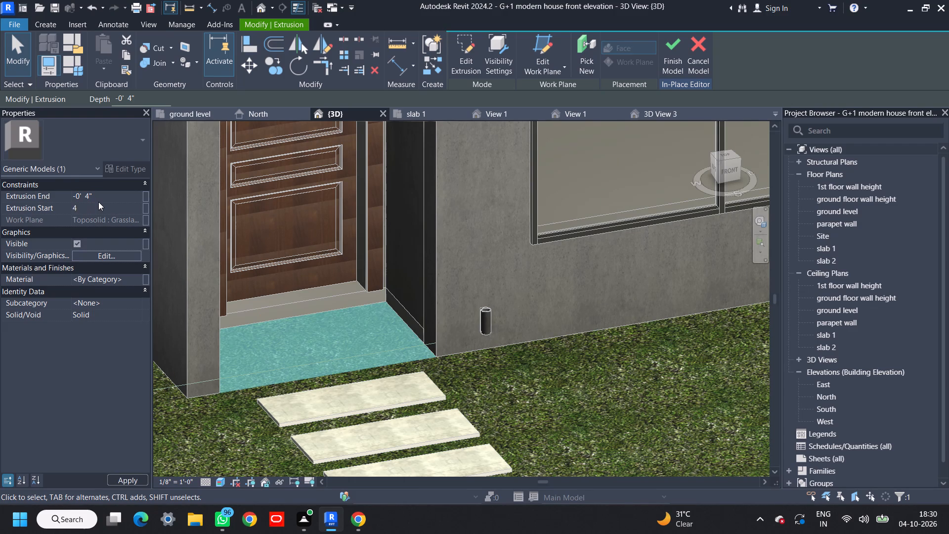
pyautogui.press('Return')
pyautogui.scroll(-3, 434, 350)
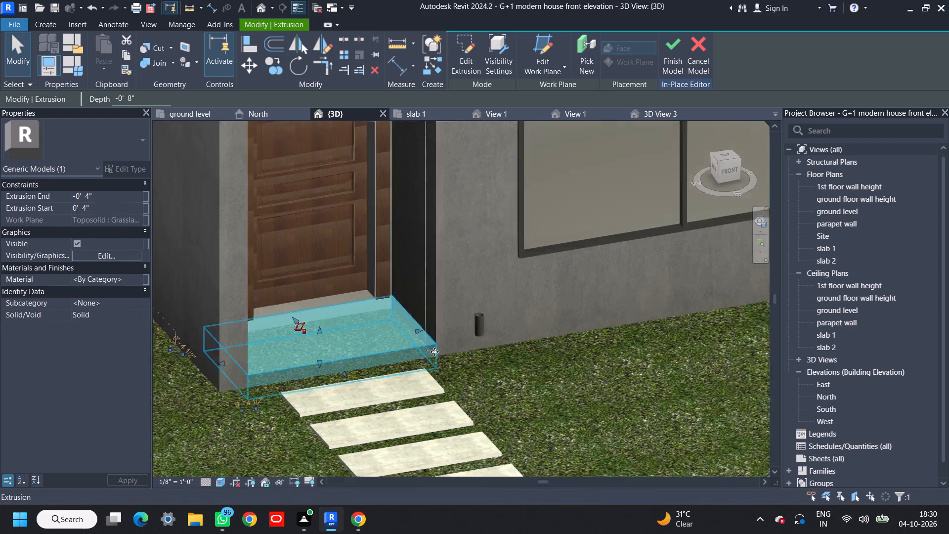
pyautogui.scroll(-1, 434, 352)
pyautogui.press('Escape')
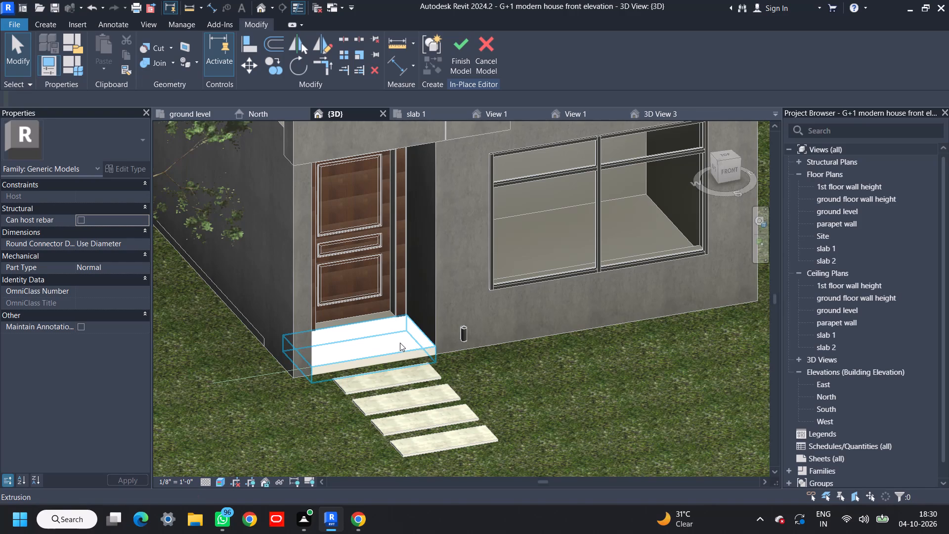
# Paint the entrance slab's top and front faces with Concrete, Cast-in-Place gray and finish the in-place model.
pyautogui.press('p')
pyautogui.press('t')
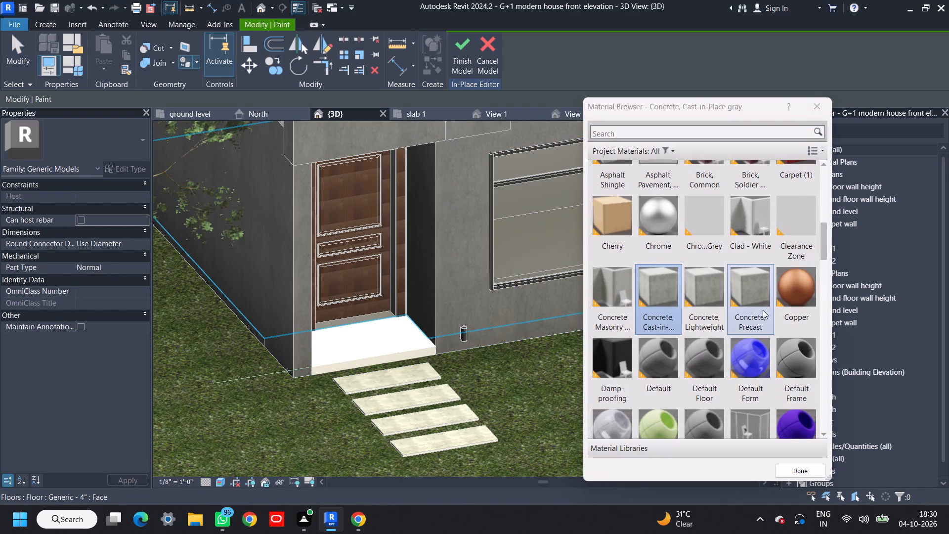
pyautogui.click(404, 337)
pyautogui.scroll(5, 415, 366)
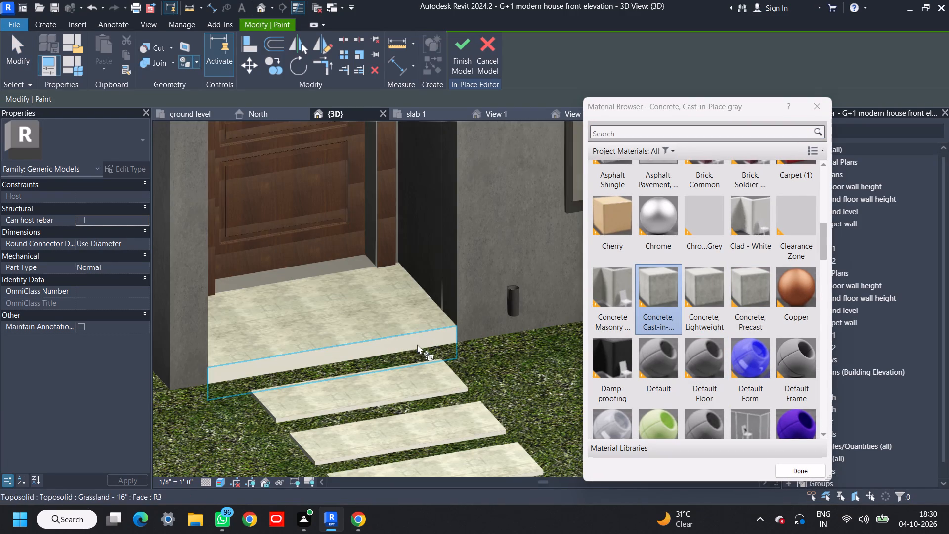
pyautogui.click(418, 343)
pyautogui.click(471, 65)
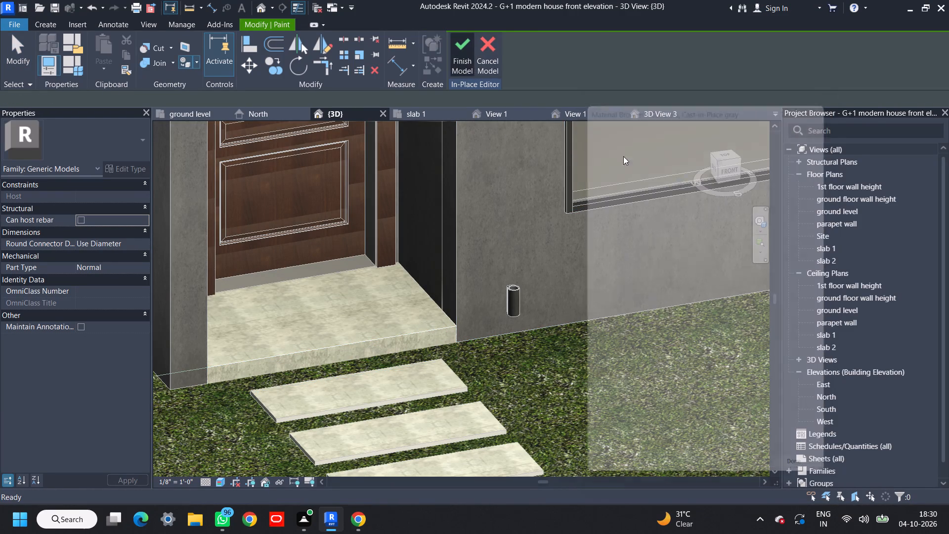
# In 3D View 3, raise the bottom edge of the crop region closer to the stepping slabs.
pyautogui.scroll(-10, 539, 306)
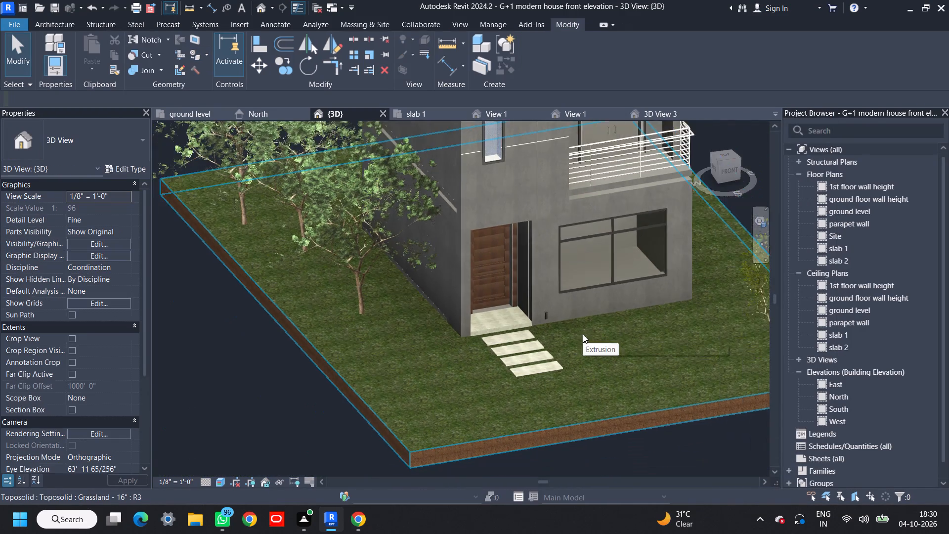
pyautogui.moveTo(583, 334); pyautogui.dragTo(572, 317, button='middle')
pyautogui.click(662, 112)
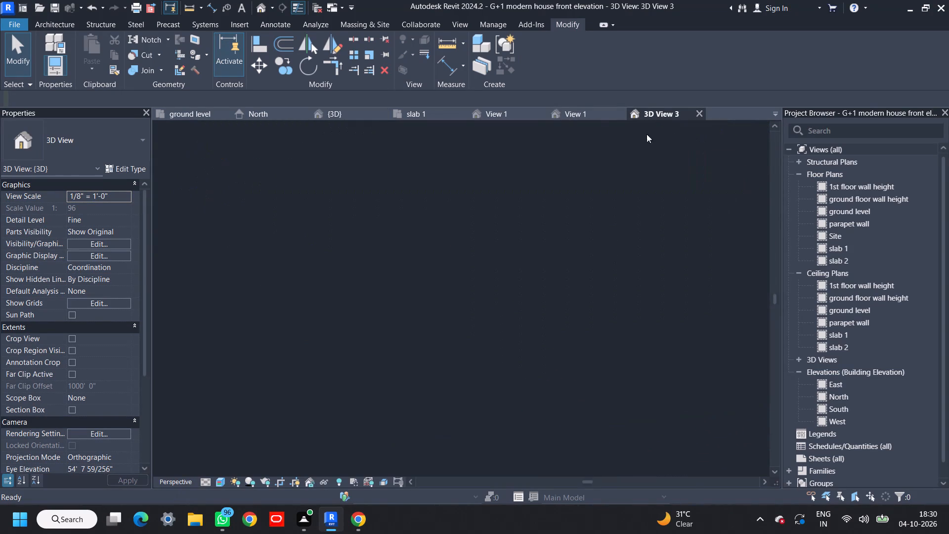
pyautogui.moveTo(705, 261); pyautogui.dragTo(676, 337, button='middle')
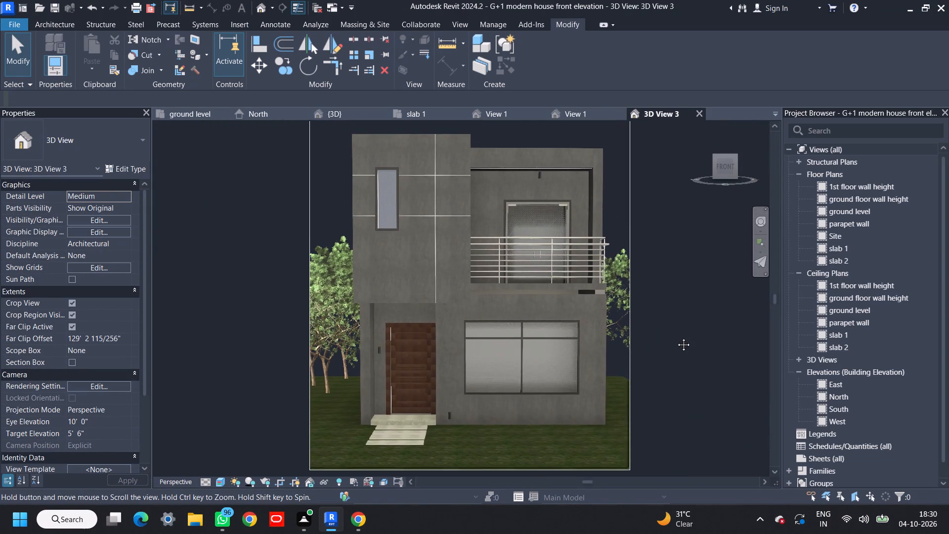
pyautogui.moveTo(676, 337); pyautogui.dragTo(666, 331, button='middle')
pyautogui.click(491, 463)
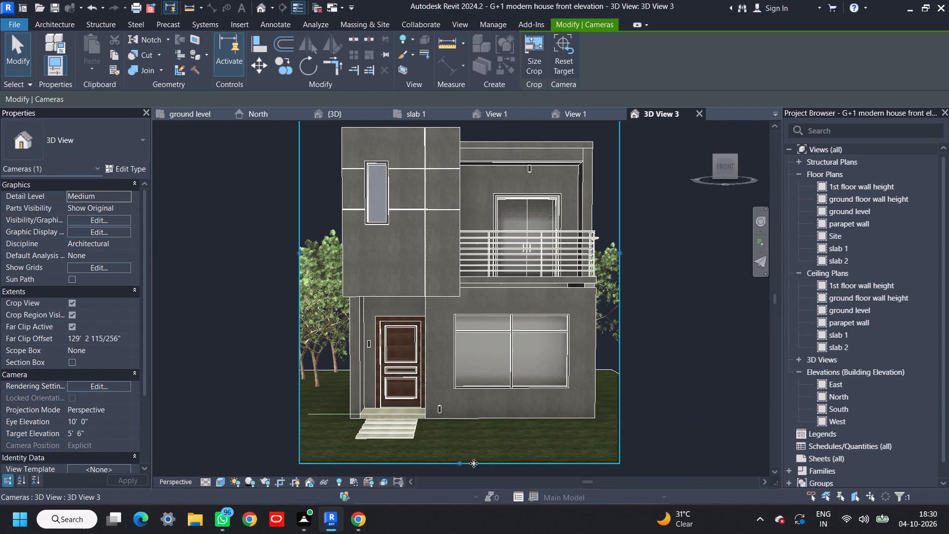
pyautogui.moveTo(458, 463); pyautogui.dragTo(462, 444)
pyautogui.click(667, 380)
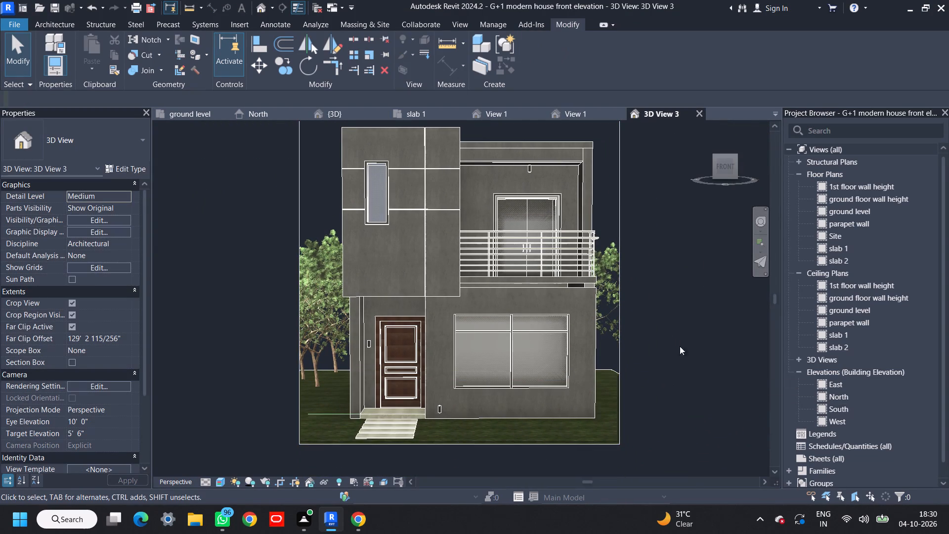
# Lower the top edge of 3D View 3's crop region closer to the house roof.
pyautogui.moveTo(684, 321); pyautogui.dragTo(686, 378, button='middle')
pyautogui.scroll(-1, 686, 378)
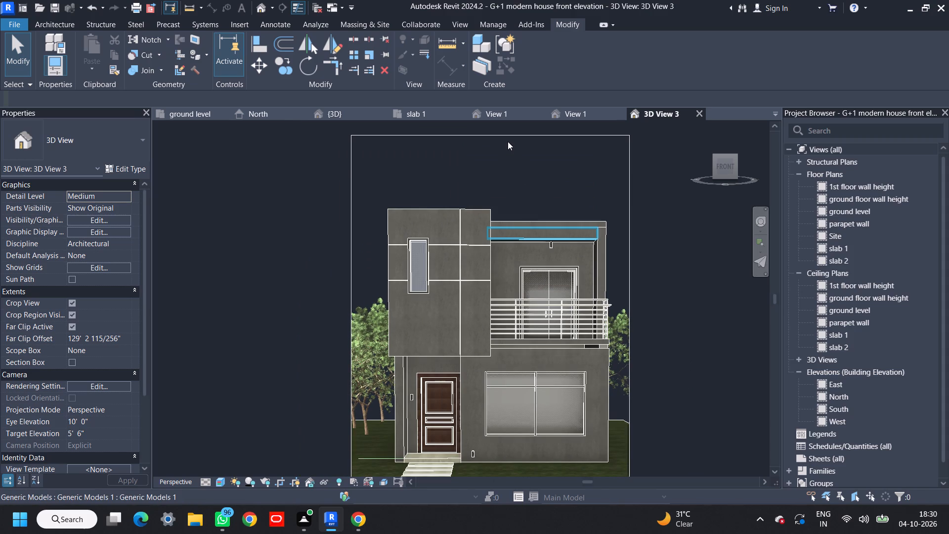
pyautogui.click(508, 141)
pyautogui.click(499, 136)
pyautogui.moveTo(492, 136); pyautogui.dragTo(497, 180)
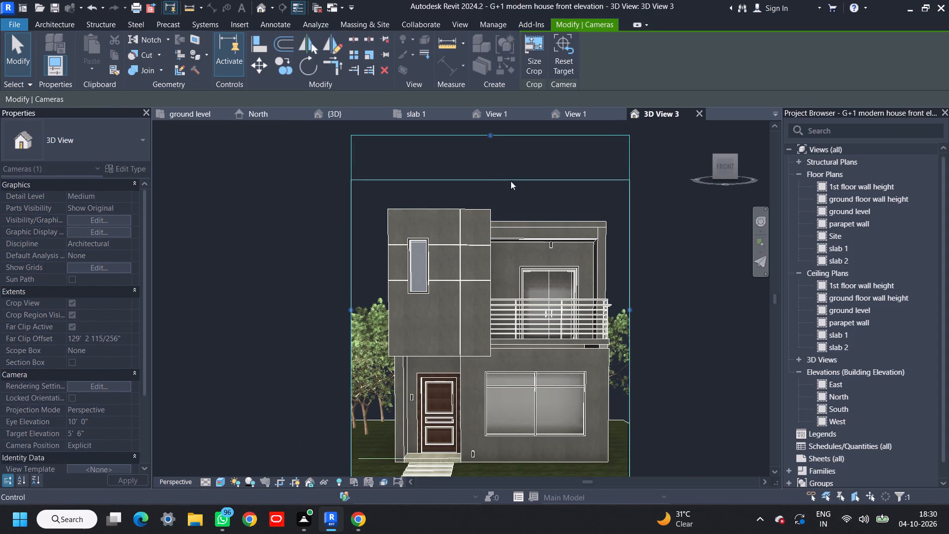
pyautogui.click(684, 229)
pyautogui.moveTo(676, 280); pyautogui.dragTo(634, 256, button='middle')
pyautogui.scroll(-1, 634, 256)
# Save the project.
pyautogui.hotkey('ctrl', 's')
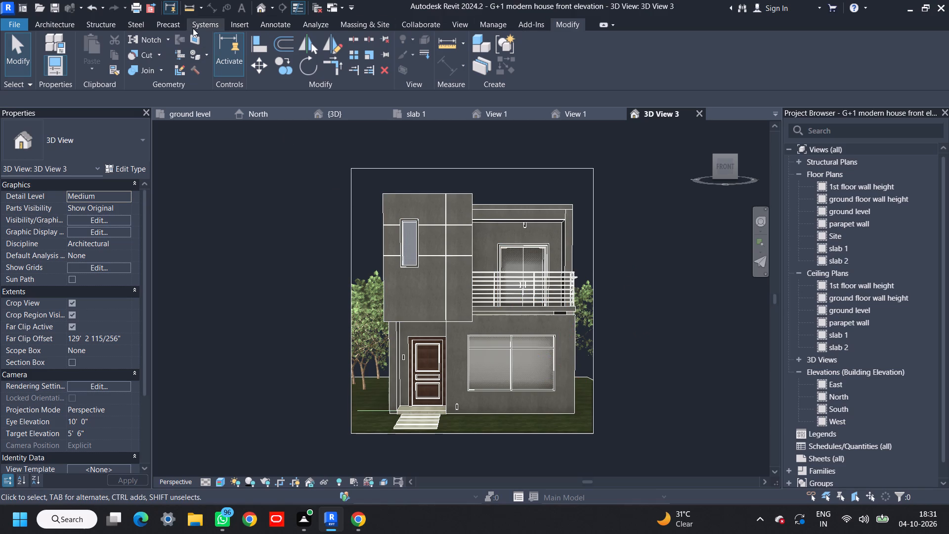
# Open the rendering settings for 3D View 3 and set the render quality to High.
pyautogui.click(460, 26)
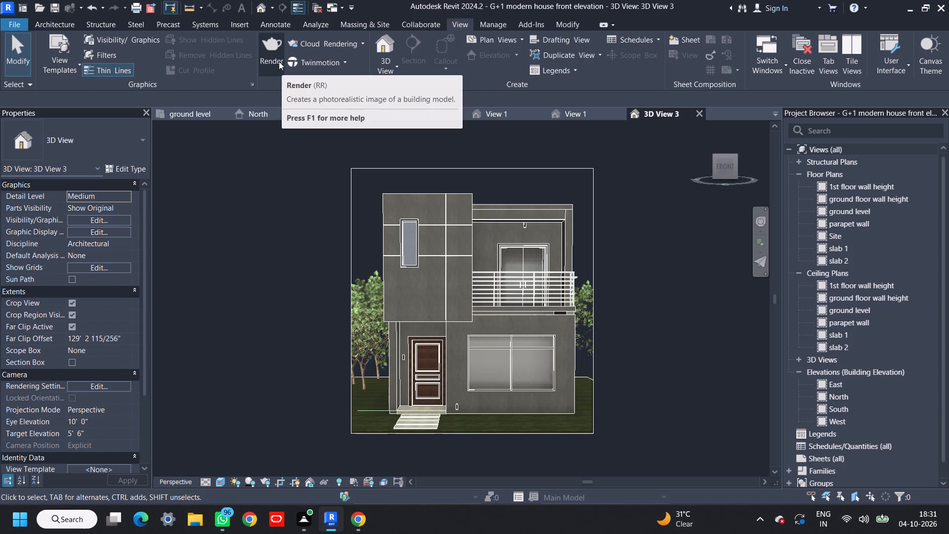
pyautogui.click(279, 61)
pyautogui.click(103, 59)
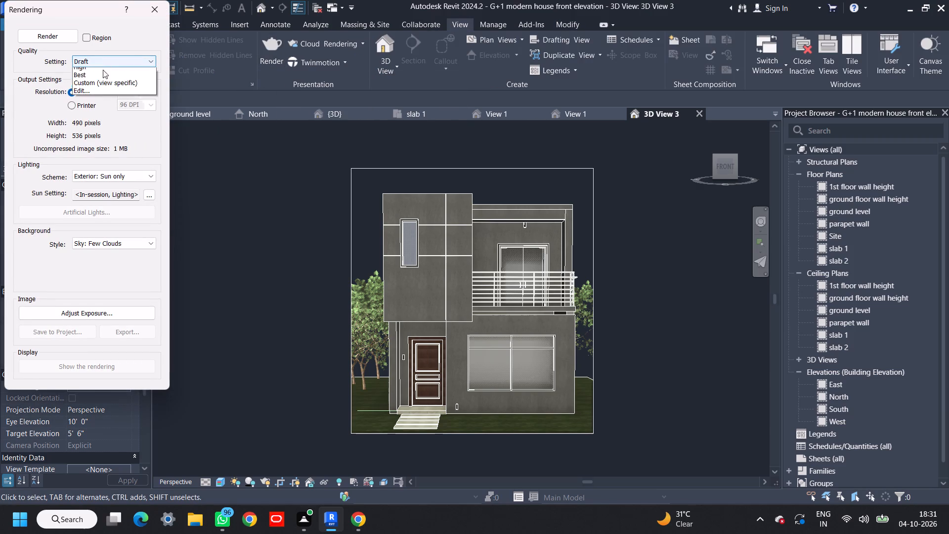
pyautogui.click(106, 81)
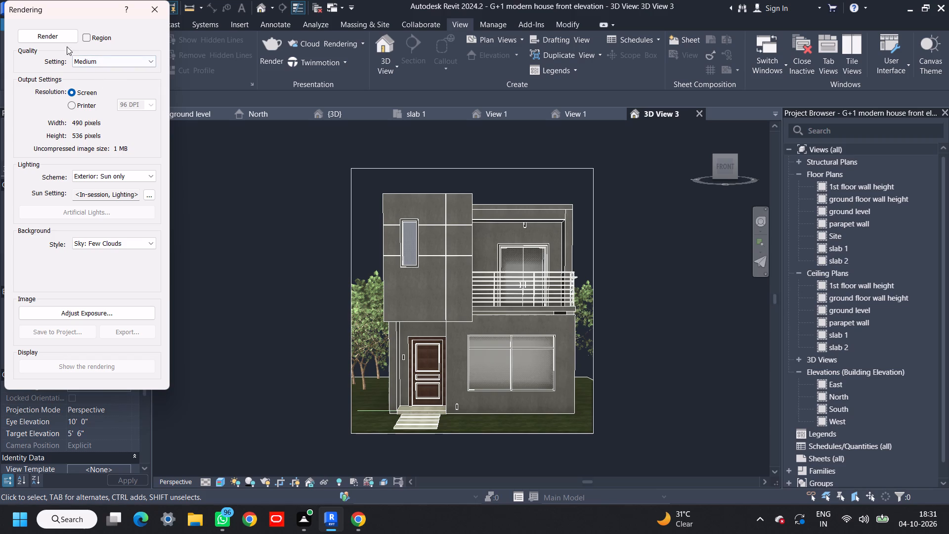
pyautogui.click(91, 59)
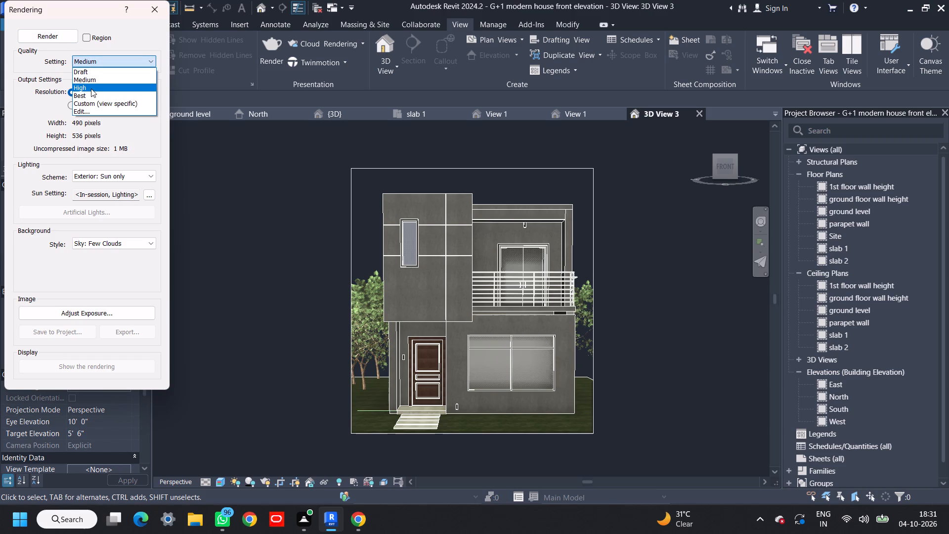
pyautogui.click(91, 87)
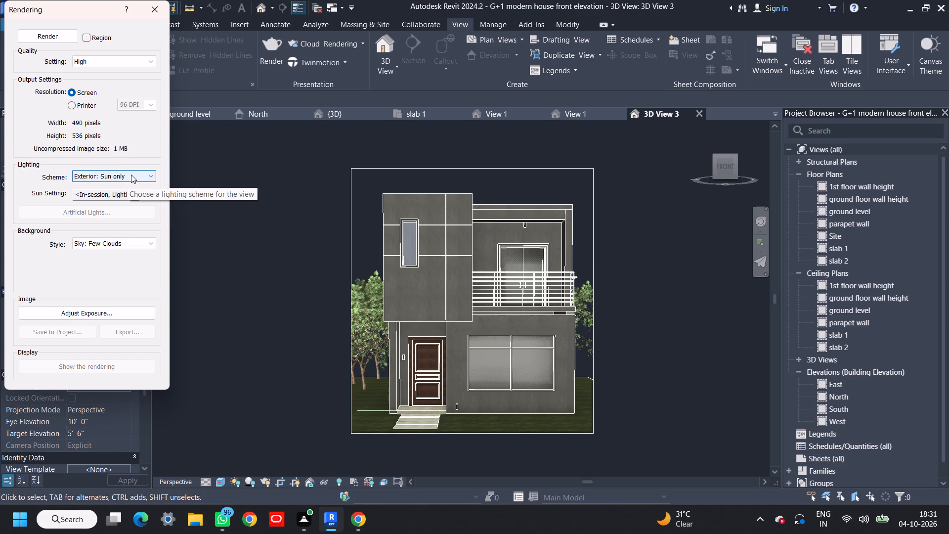
# Set the render background style to Sky: Cloudy and render 3D View 3 at High quality.
pyautogui.click(131, 175)
pyautogui.click(131, 174)
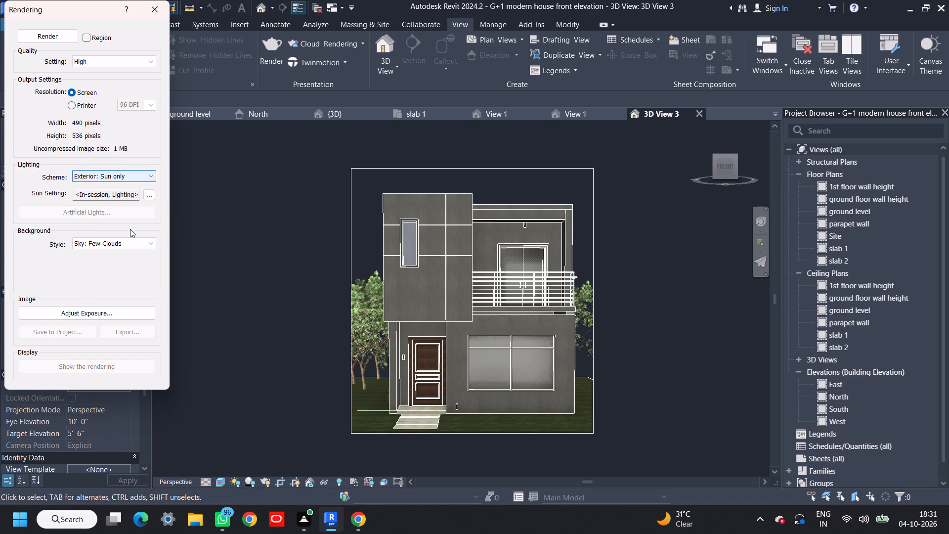
pyautogui.click(133, 244)
pyautogui.click(127, 275)
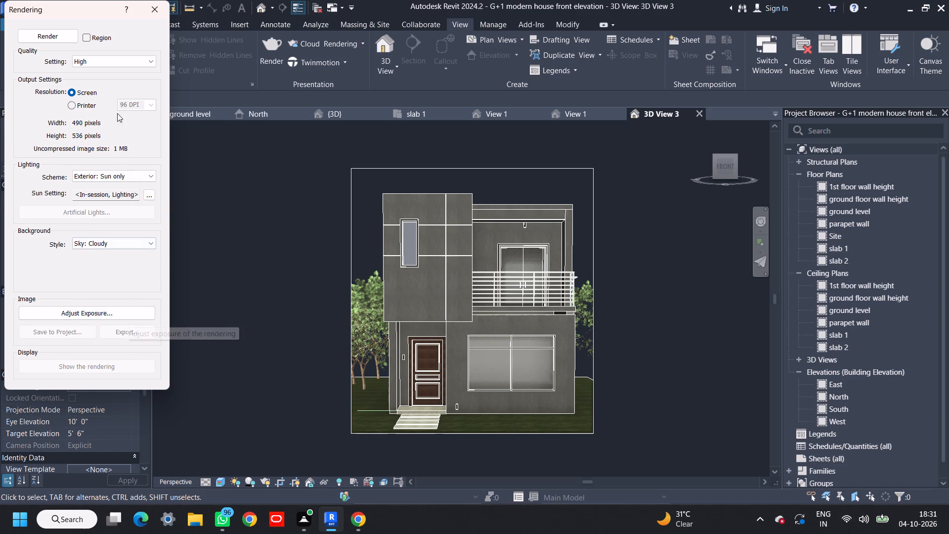
pyautogui.click(40, 31)
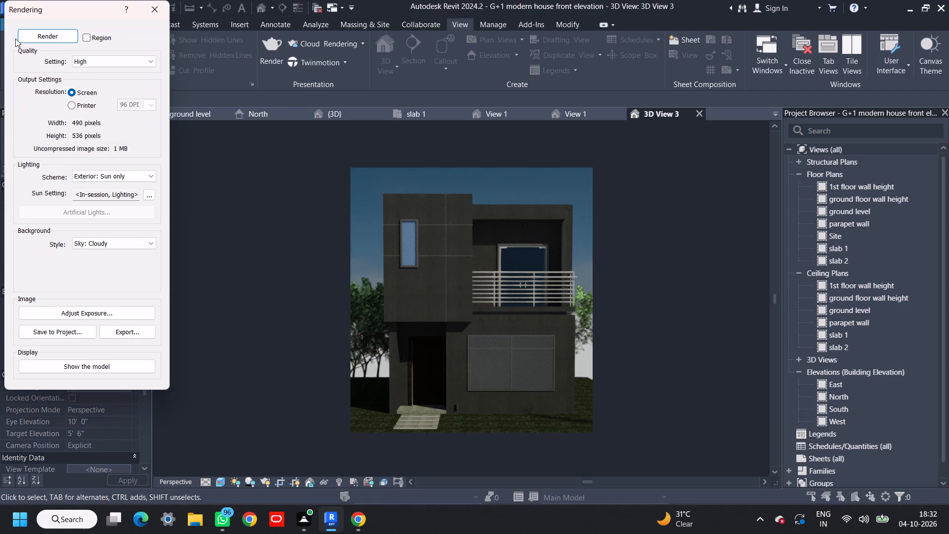
pyautogui.scroll(1, 513, 354)
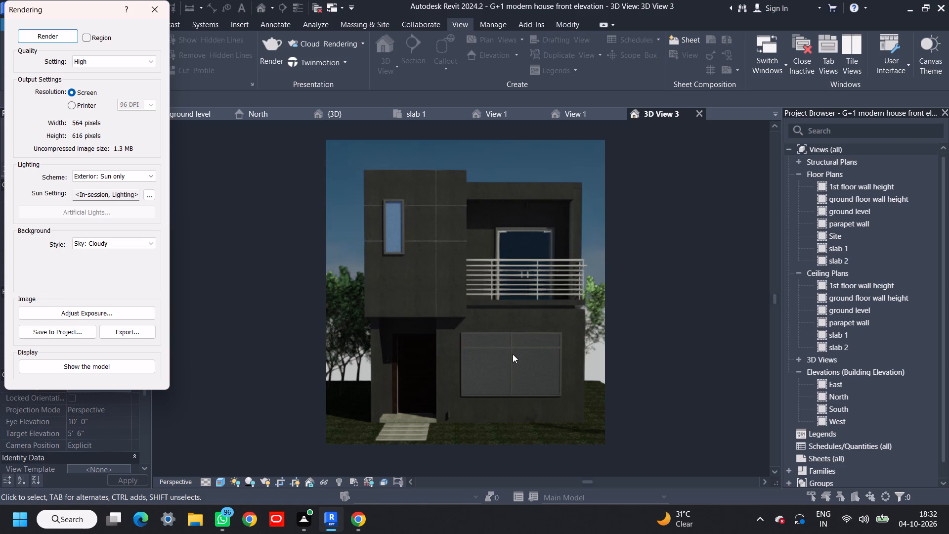
pyautogui.scroll(1, 513, 354)
pyautogui.scroll(-1, 513, 354)
pyautogui.moveTo(510, 349); pyautogui.dragTo(453, 354, button='middle')
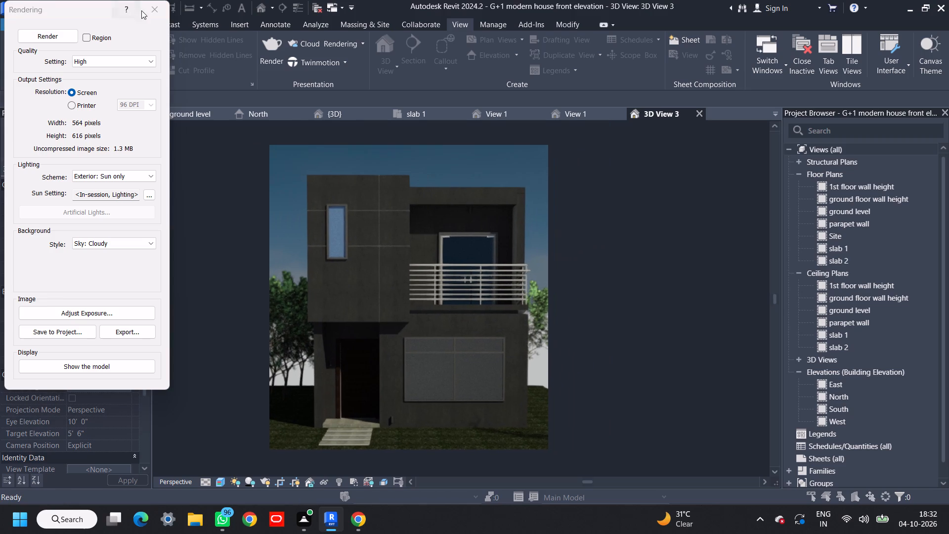
pyautogui.click(157, 10)
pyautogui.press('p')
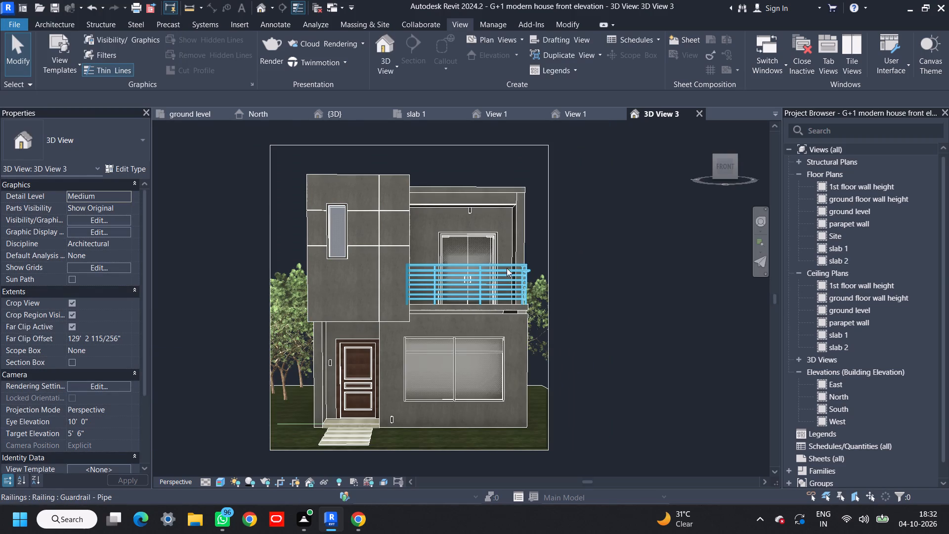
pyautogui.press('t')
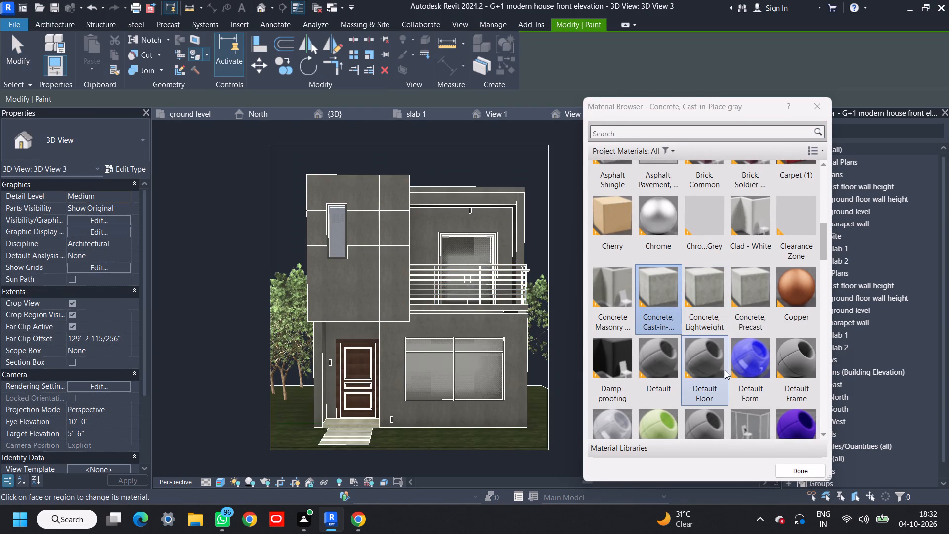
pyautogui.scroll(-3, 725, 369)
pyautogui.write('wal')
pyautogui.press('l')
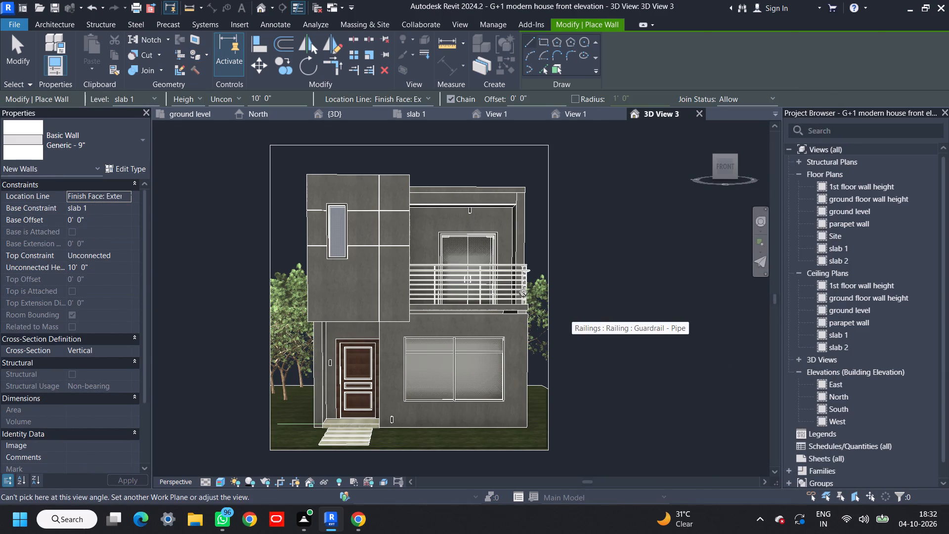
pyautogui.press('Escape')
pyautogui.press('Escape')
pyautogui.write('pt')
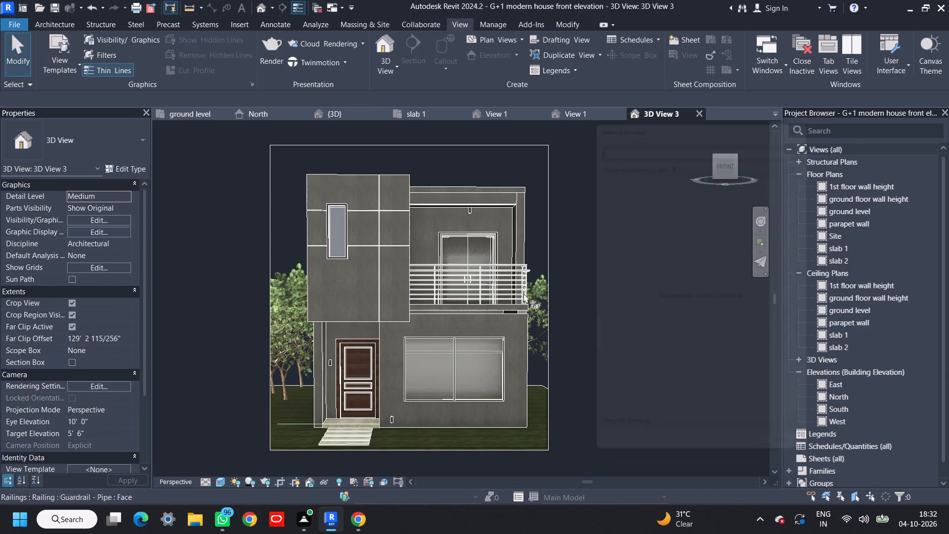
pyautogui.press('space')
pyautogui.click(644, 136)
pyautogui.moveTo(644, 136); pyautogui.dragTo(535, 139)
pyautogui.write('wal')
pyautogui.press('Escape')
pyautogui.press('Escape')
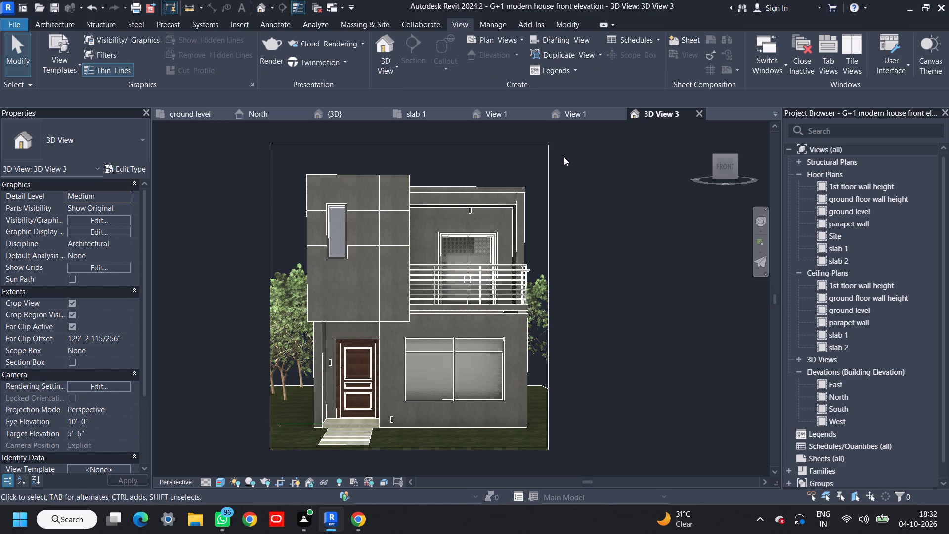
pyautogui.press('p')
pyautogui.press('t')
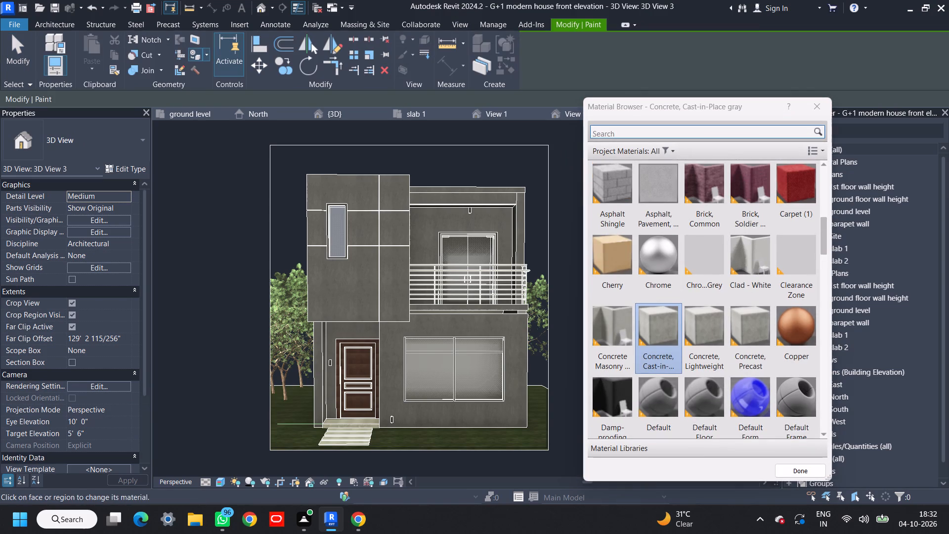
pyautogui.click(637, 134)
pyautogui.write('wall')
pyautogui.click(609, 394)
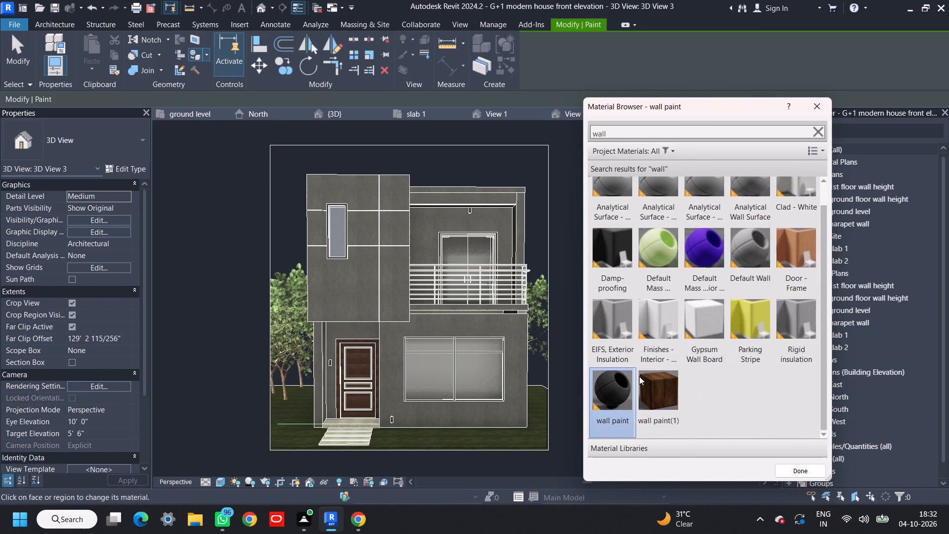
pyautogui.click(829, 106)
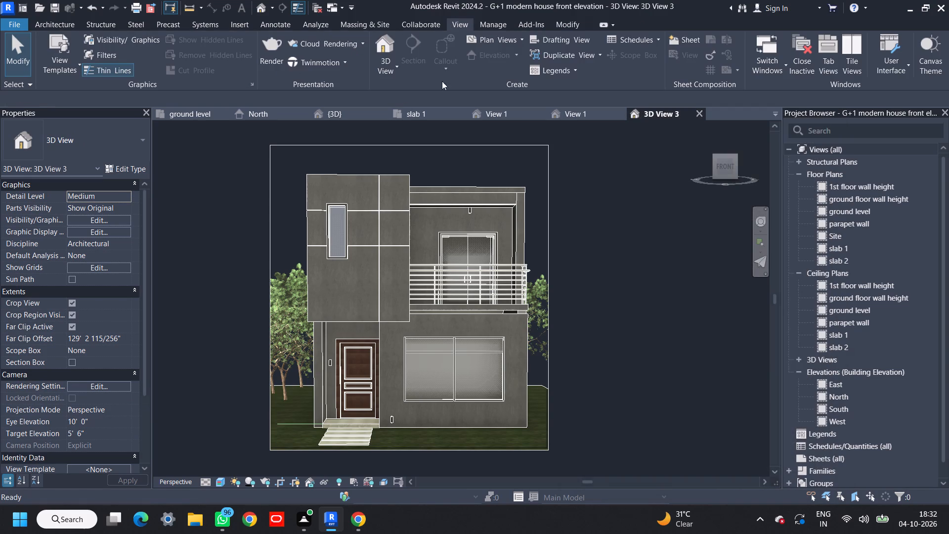
# Set the brightness of the concrete texture image in the wall paint material's appearance to 50.
pyautogui.click(486, 24)
pyautogui.click(51, 50)
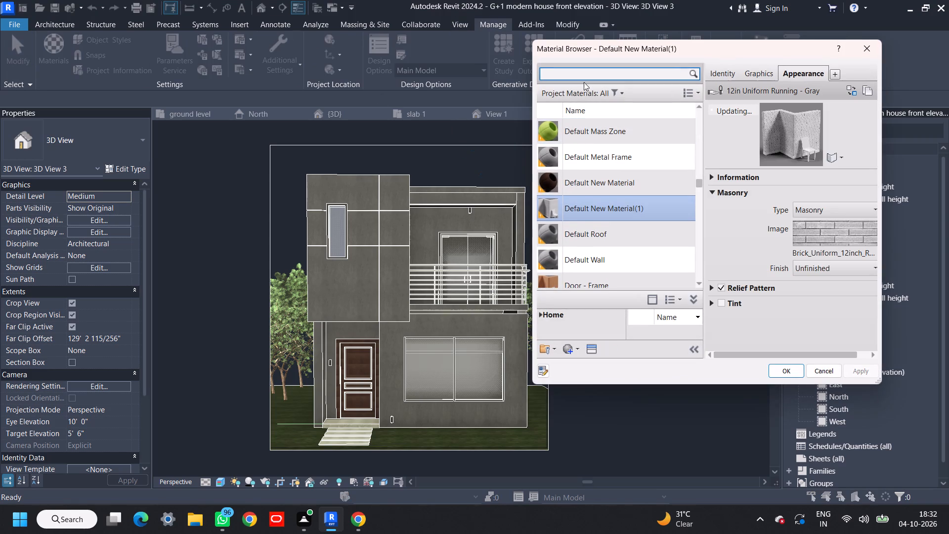
pyautogui.write('wall')
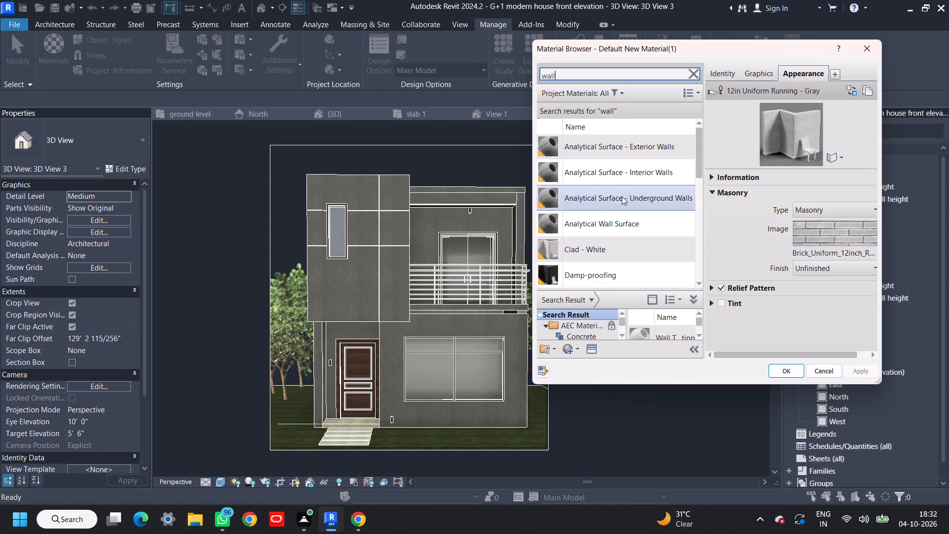
pyautogui.scroll(-4, 622, 195)
pyautogui.click(609, 252)
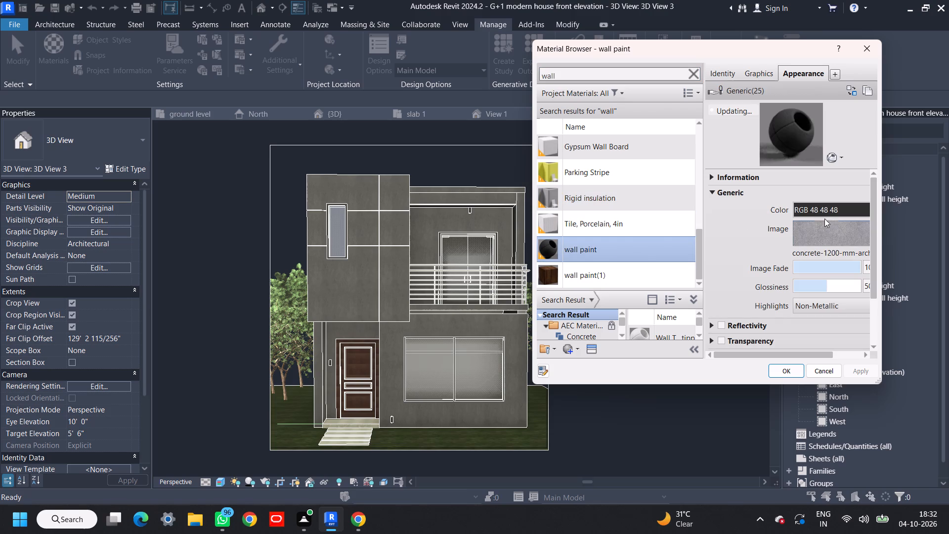
pyautogui.click(833, 210)
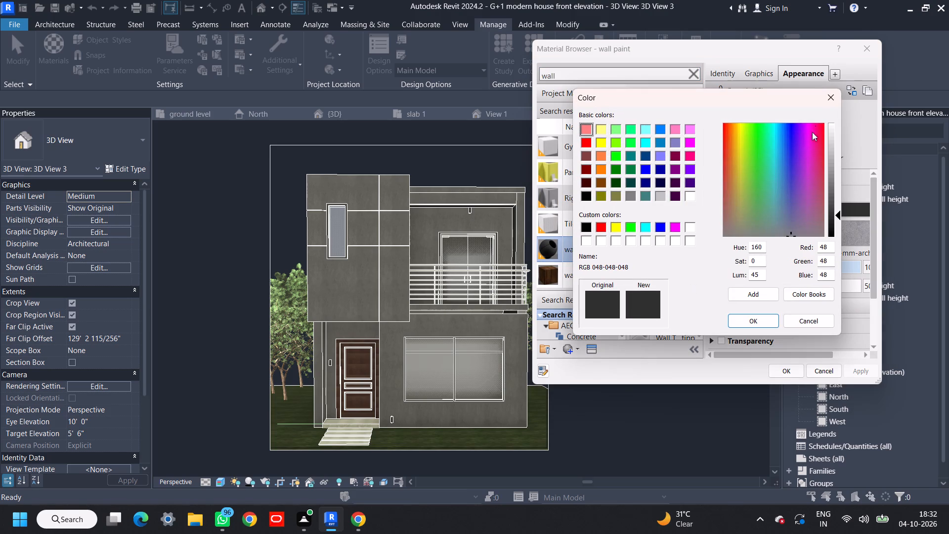
pyautogui.click(826, 96)
pyautogui.click(831, 205)
pyautogui.click(829, 100)
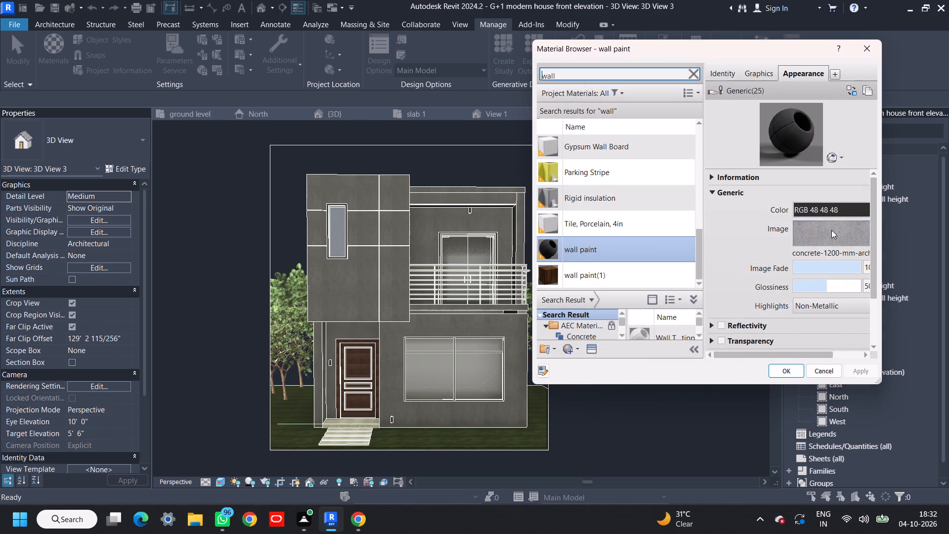
pyautogui.click(831, 230)
pyautogui.click(297, 244)
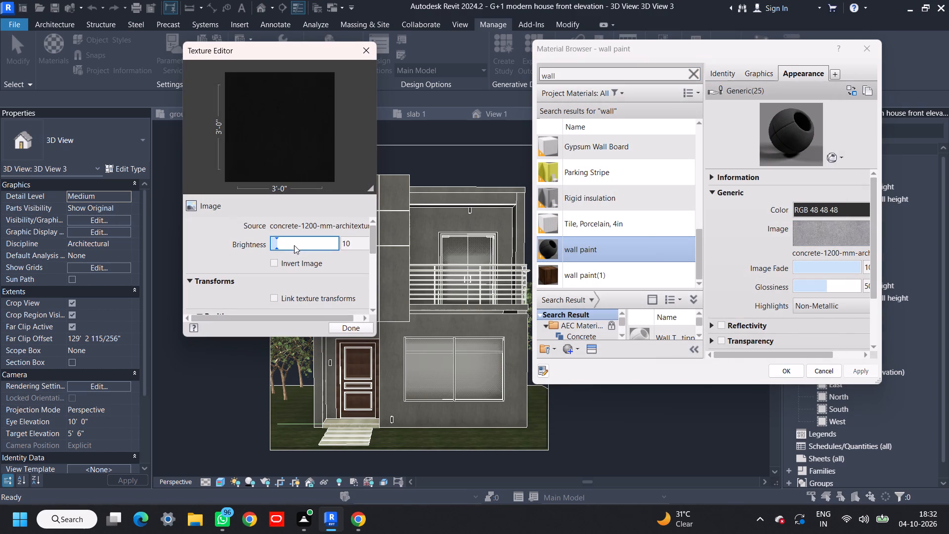
pyautogui.moveTo(276, 248); pyautogui.dragTo(302, 248)
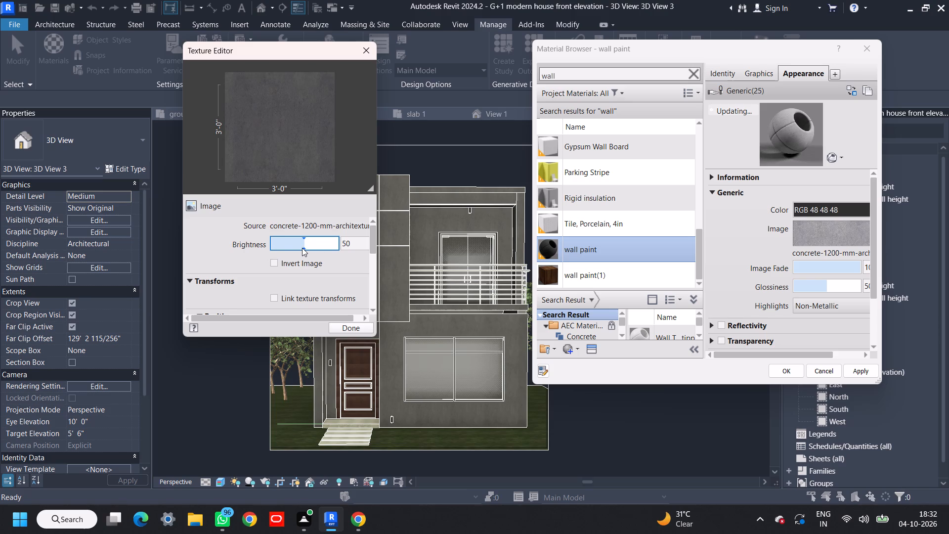
pyautogui.click(350, 330)
pyautogui.click(860, 370)
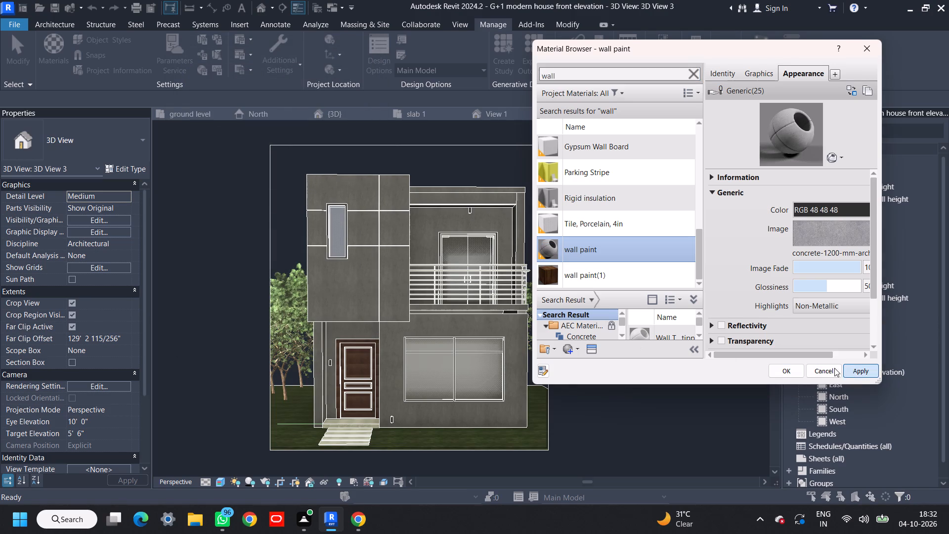
pyautogui.click(768, 368)
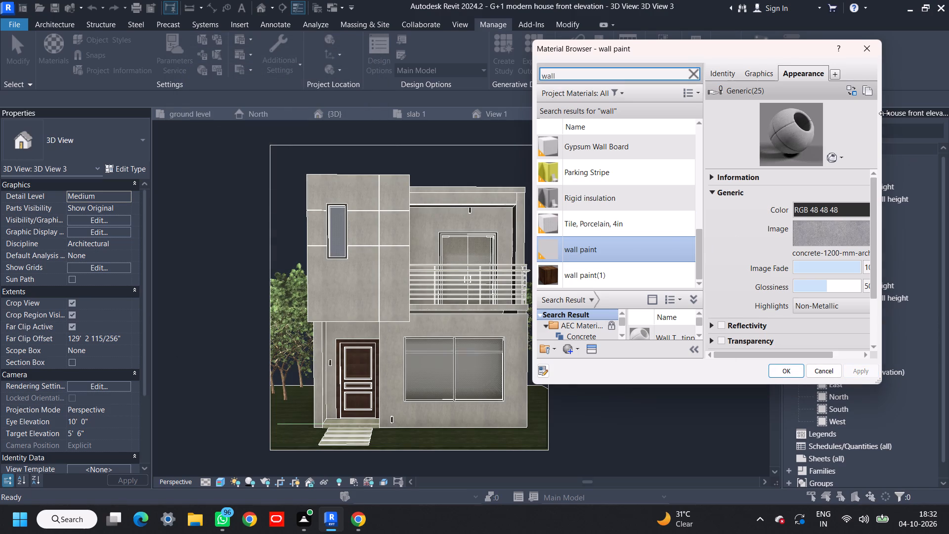
pyautogui.click(785, 373)
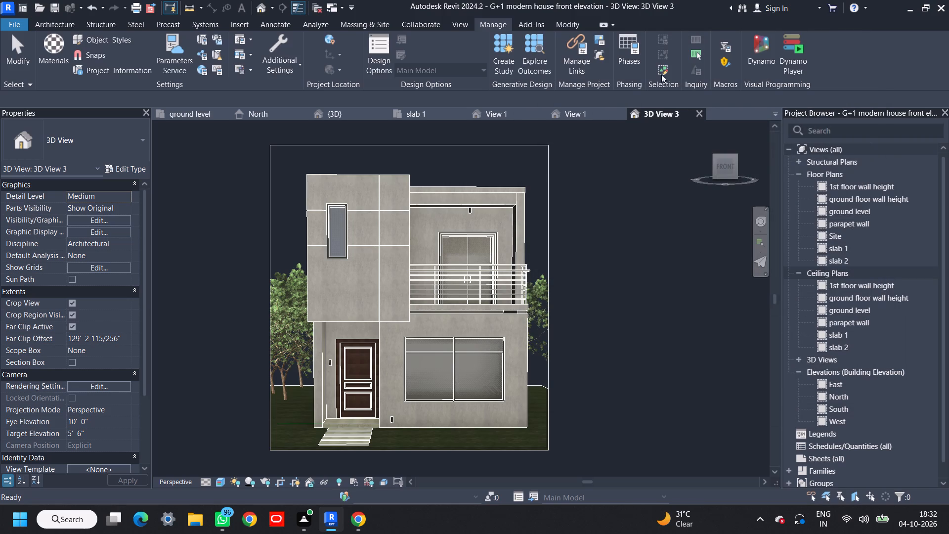
# Render 3D View 3 again at High quality with the Sky: Cloudy background and inspect the house walls.
pyautogui.click(459, 23)
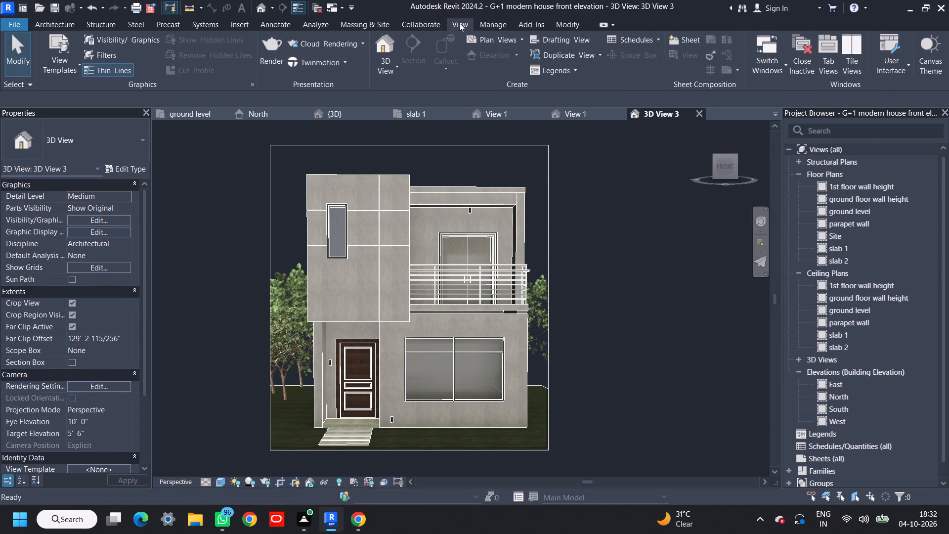
pyautogui.click(270, 48)
pyautogui.click(60, 30)
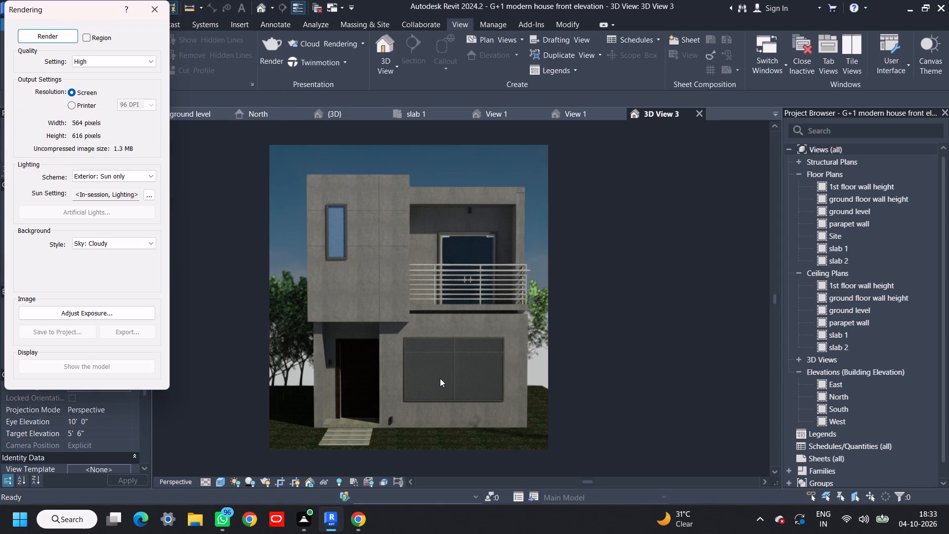
pyautogui.scroll(3, 461, 363)
pyautogui.scroll(-3, 461, 363)
pyautogui.moveTo(461, 362); pyautogui.dragTo(450, 364, button='middle')
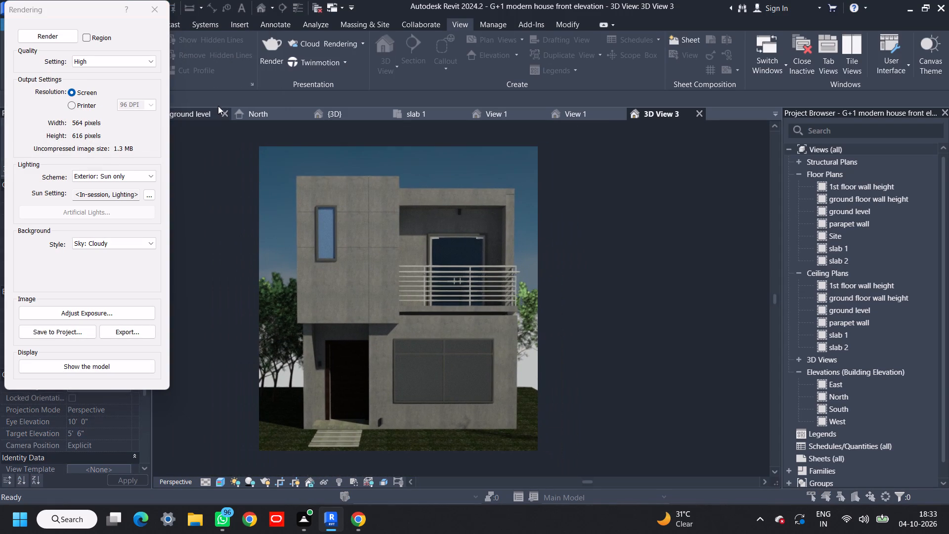
pyautogui.click(162, 8)
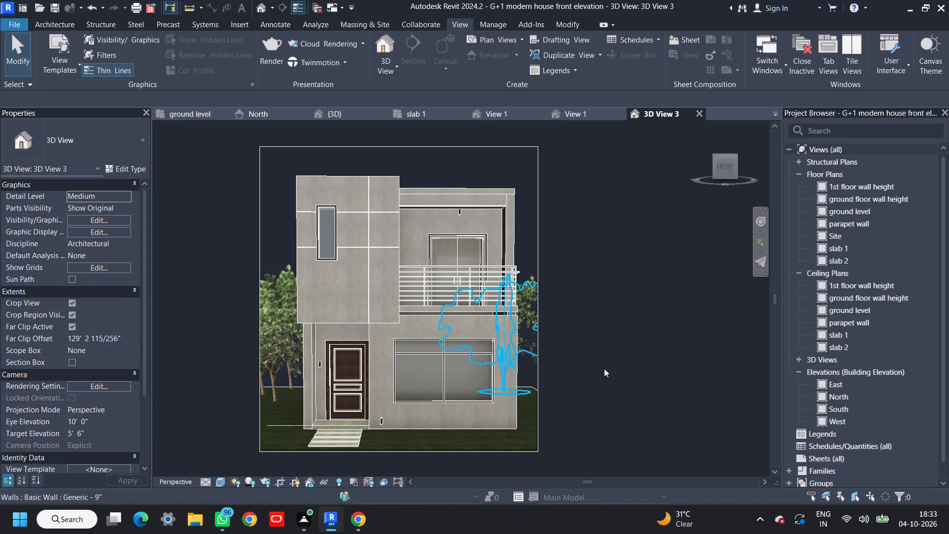
# Capture a screenshot of the house in 3D View 3, framed to the crop region, with Snipping Tool.
pyautogui.moveTo(604, 368); pyautogui.dragTo(587, 367, button='middle')
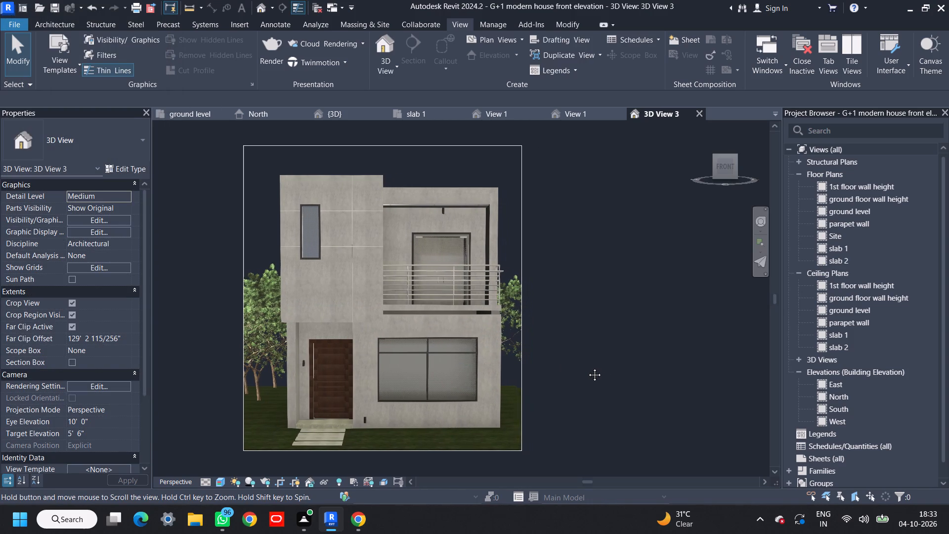
pyautogui.moveTo(587, 367); pyautogui.dragTo(609, 365, button='middle')
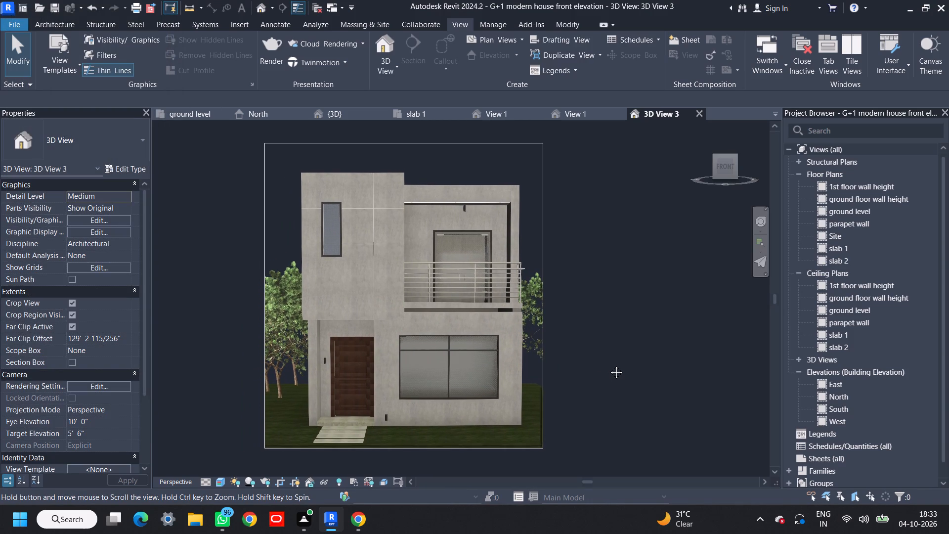
pyautogui.moveTo(609, 365); pyautogui.dragTo(606, 364, button='middle')
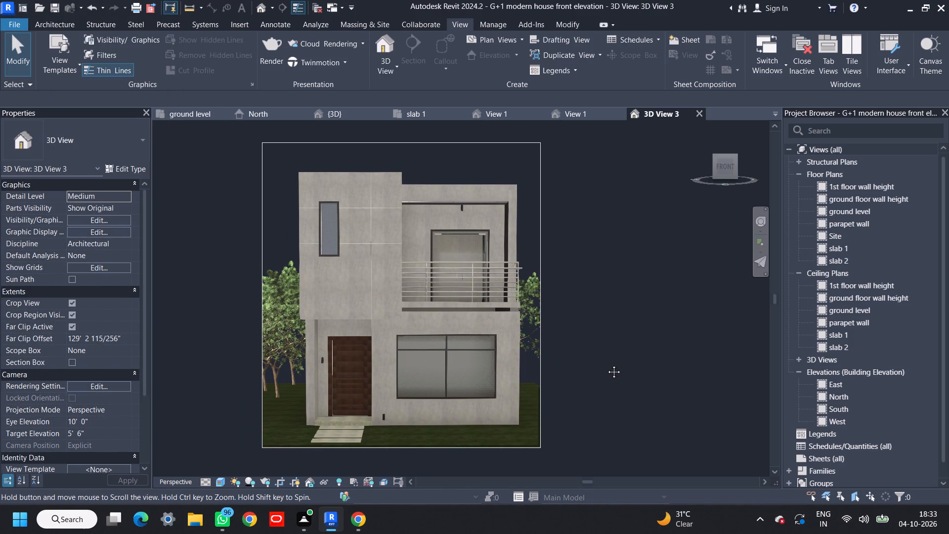
pyautogui.moveTo(606, 364); pyautogui.dragTo(606, 364, button='middle')
pyautogui.press('shift+super+s')
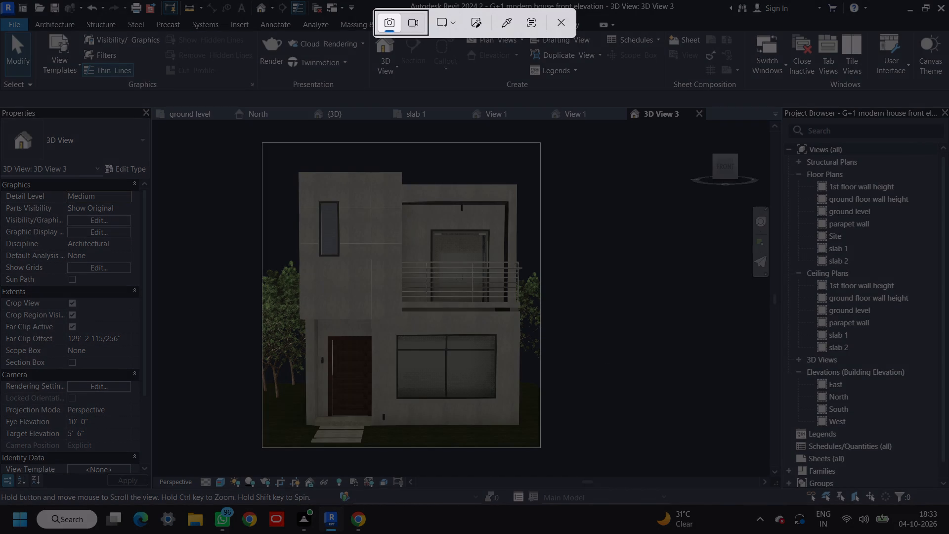
pyautogui.moveTo(262, 142); pyautogui.dragTo(278, 157)
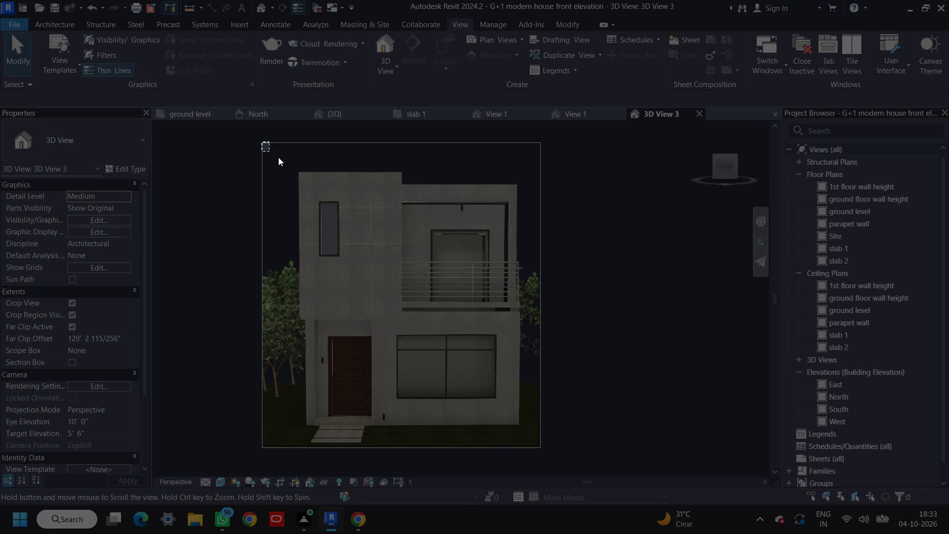
pyautogui.moveTo(278, 157); pyautogui.dragTo(541, 446)
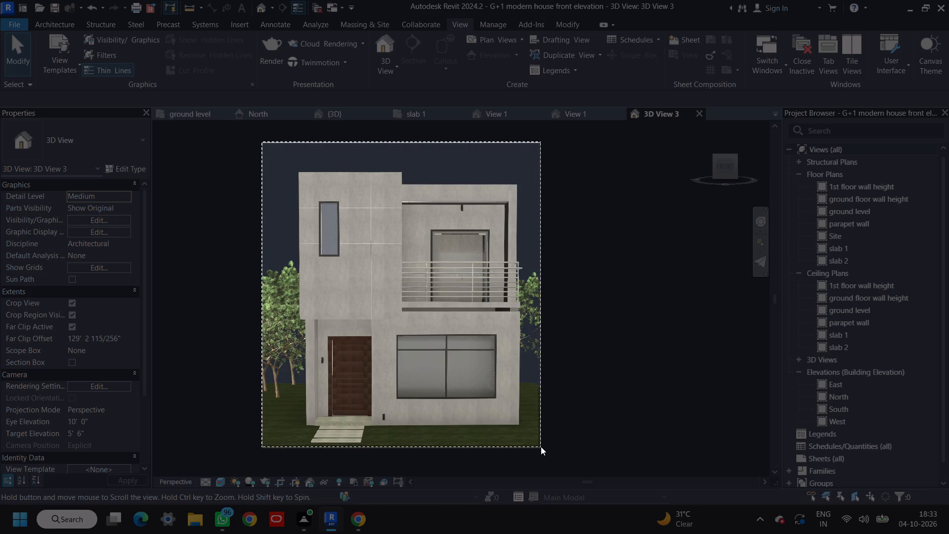
pyautogui.moveTo(541, 446); pyautogui.dragTo(540, 446)
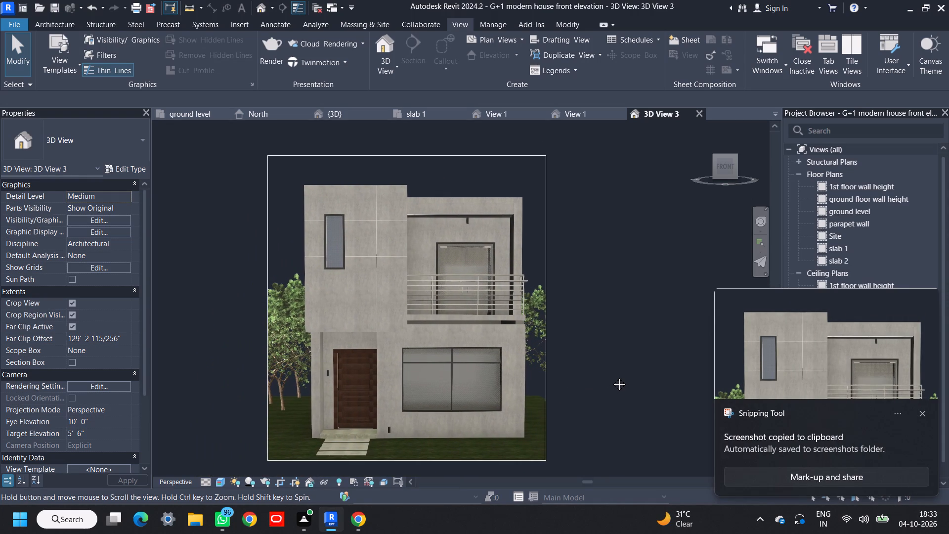
# Capture a wider screenshot covering the crop region of 3D View 3 and the drawing area around it.
pyautogui.press('shift+super+s')
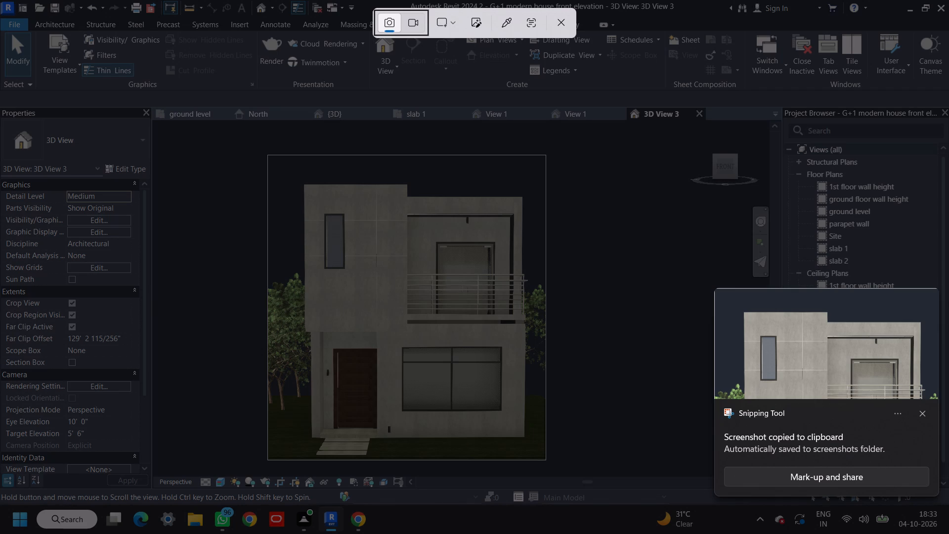
pyautogui.moveTo(150, 107); pyautogui.dragTo(511, 387)
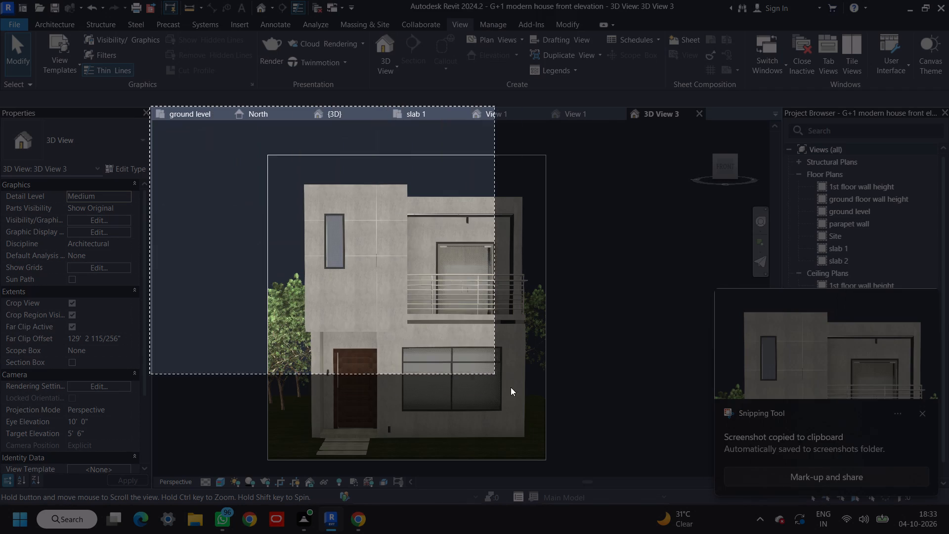
pyautogui.moveTo(511, 387); pyautogui.dragTo(631, 501)
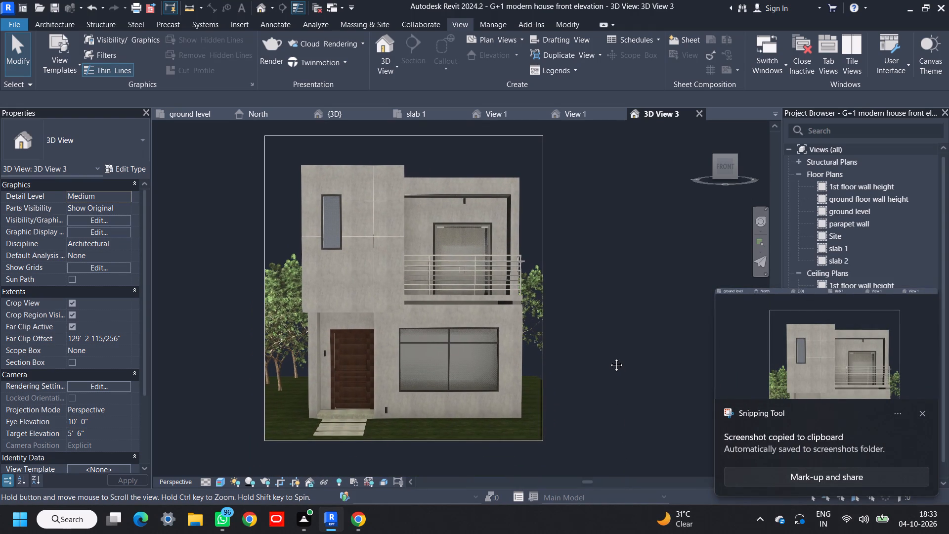
pyautogui.press('Escape')
pyautogui.click(924, 413)
pyautogui.moveTo(608, 359); pyautogui.dragTo(605, 363, button='middle')
pyautogui.press('Escape')
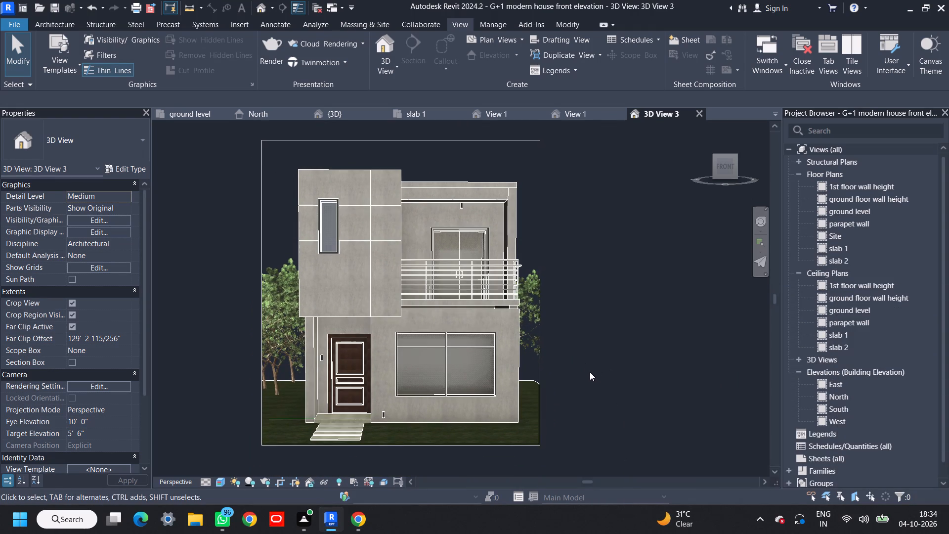